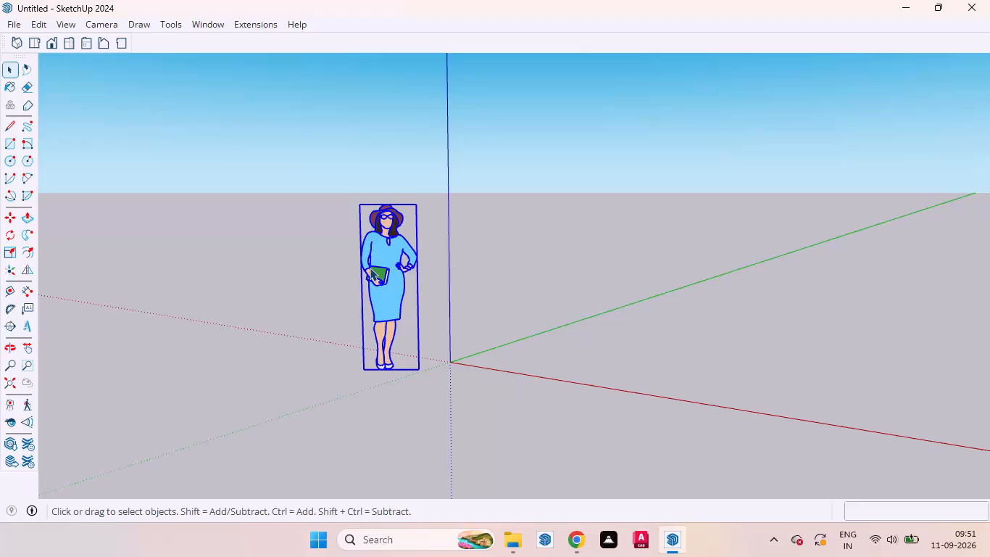
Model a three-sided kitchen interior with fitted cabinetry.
Delete the default scale figure standing near the origin.
{"action": "key", "text": "Delete"}
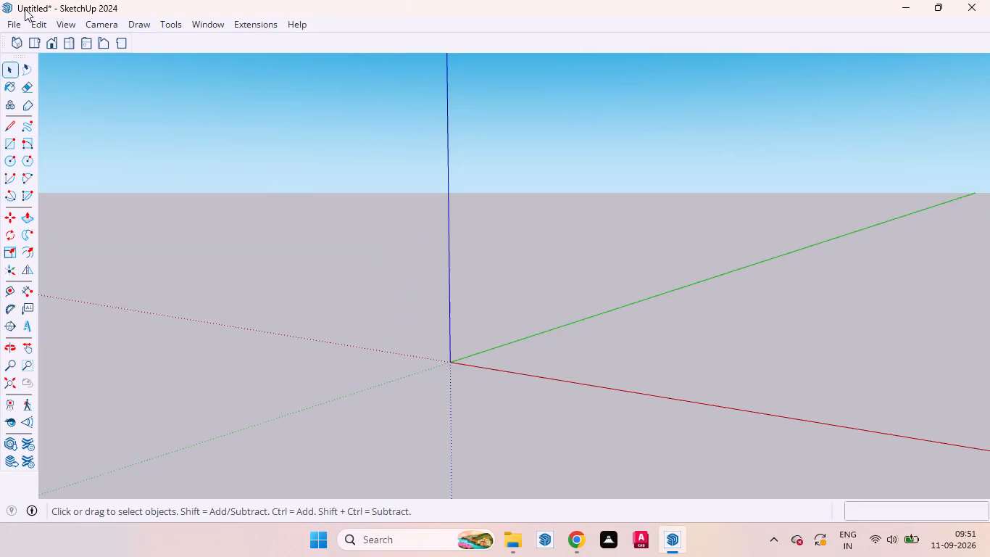
Import the MHB KITCHEN DWG file from Downloads with units in inches and materials included.
{"action": "left_click", "coordinate": [2, 22]}
{"action": "left_click", "coordinate": [7, 20]}
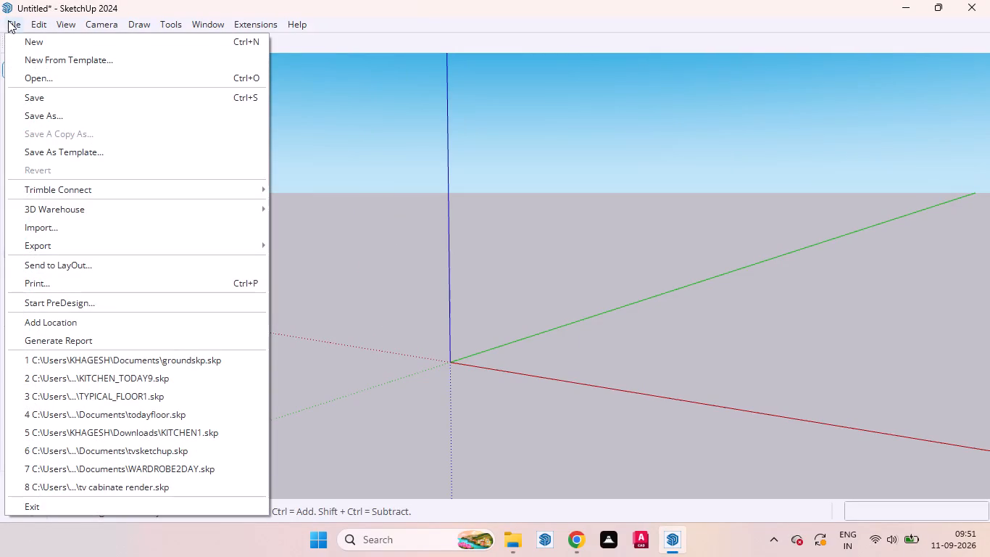
{"action": "left_click", "coordinate": [40, 221]}
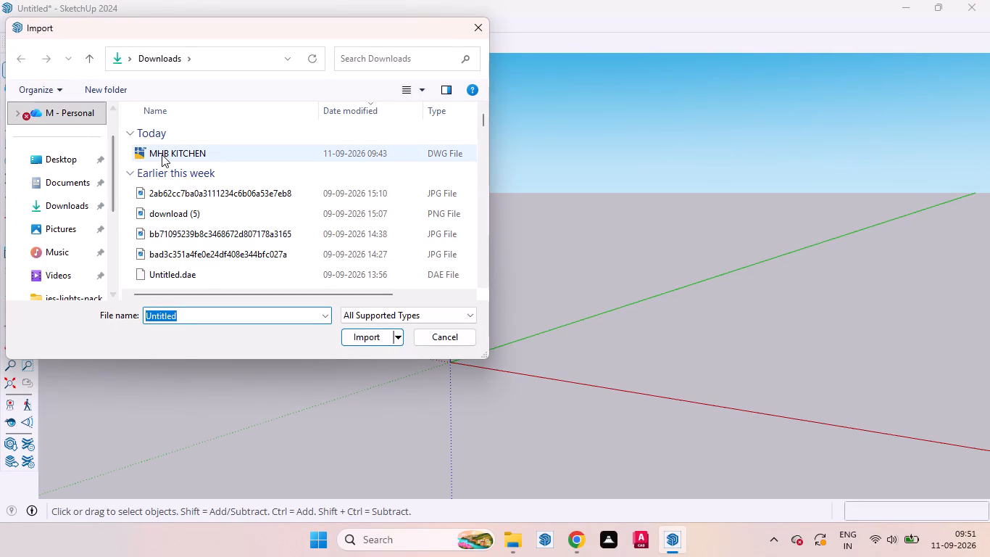
{"action": "left_click", "coordinate": [220, 144]}
{"action": "left_click", "coordinate": [317, 344]}
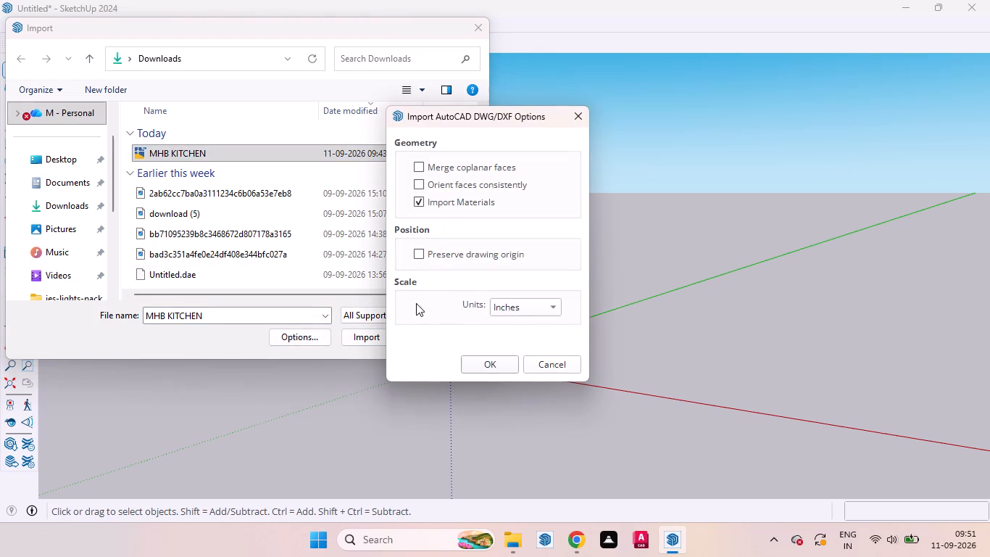
{"action": "left_click", "coordinate": [491, 366]}
{"action": "left_click", "coordinate": [366, 334]}
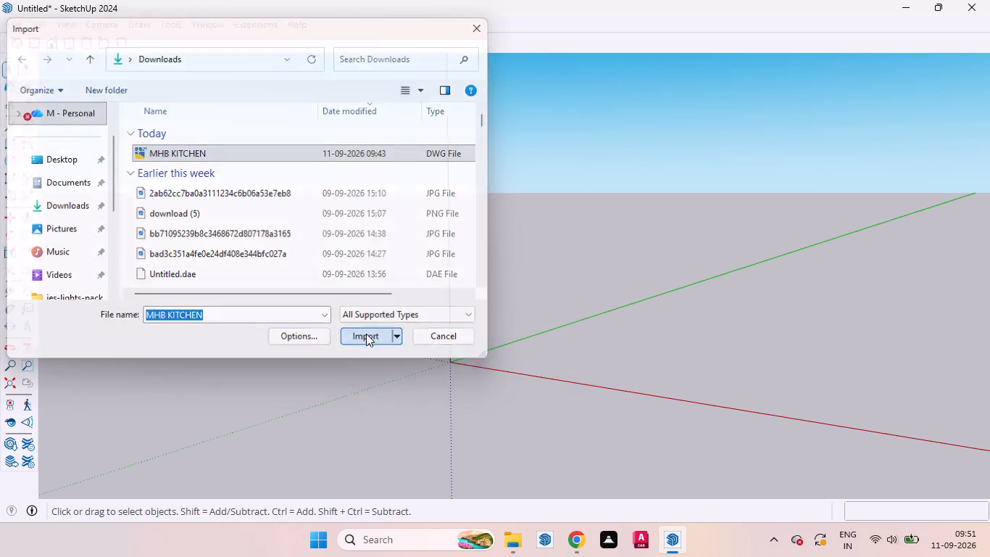
{"action": "left_click", "coordinate": [554, 374]}
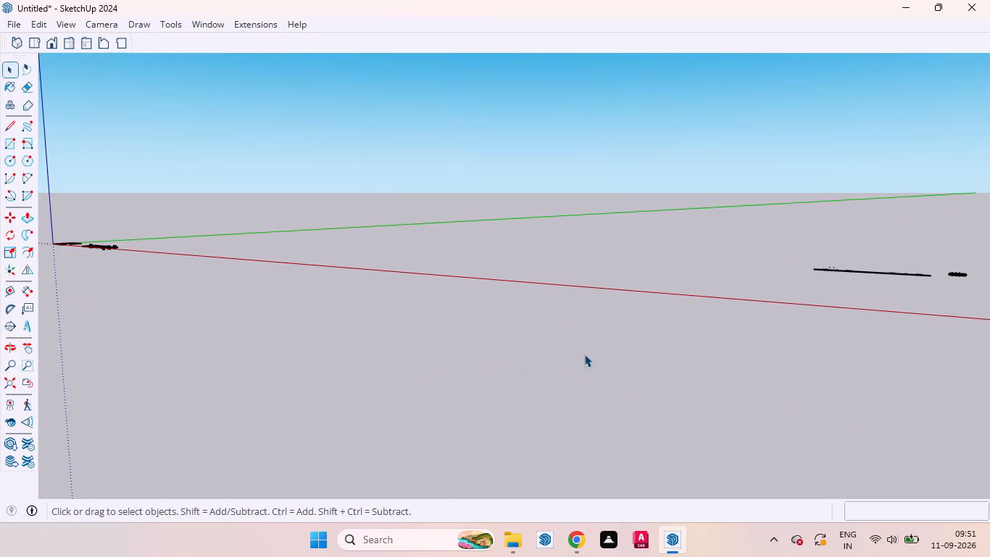
Examine the imported kitchen plan near the origin and the other drawings laid out along the red axis.
{"action": "scroll", "coordinate": [407, 271], "scroll_direction": "down", "scroll_amount": 10}
{"action": "middle_click_drag", "start_coordinate": [557, 301], "coordinate": [565, 324]}
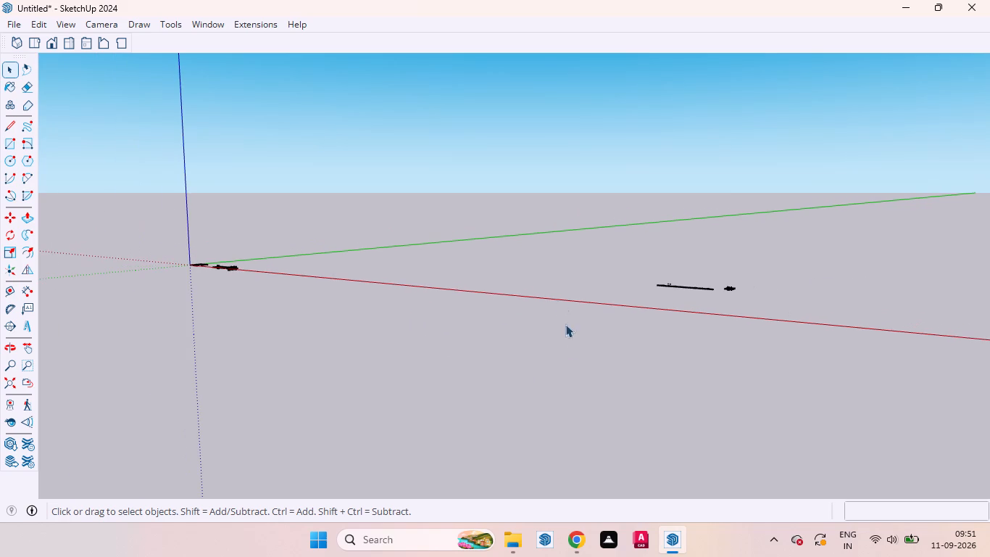
{"action": "middle_click_drag", "start_coordinate": [565, 324], "coordinate": [654, 553]}
{"action": "middle_click_drag", "start_coordinate": [609, 253], "coordinate": [724, 488]}
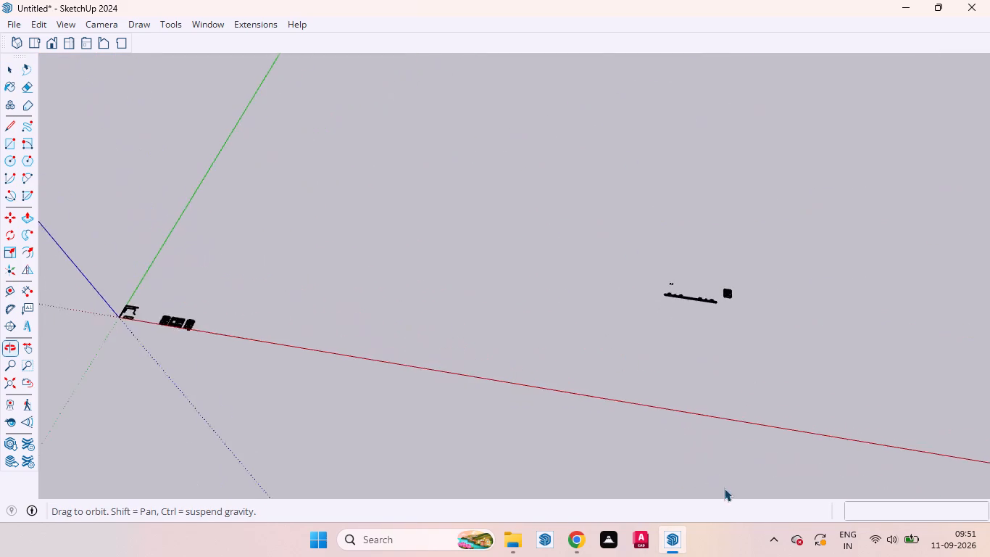
{"action": "middle_click_drag", "start_coordinate": [724, 488], "coordinate": [722, 490]}
{"action": "scroll", "coordinate": [708, 294], "scroll_direction": "up", "scroll_amount": 16}
{"action": "scroll", "coordinate": [713, 305], "scroll_direction": "down", "scroll_amount": 6}
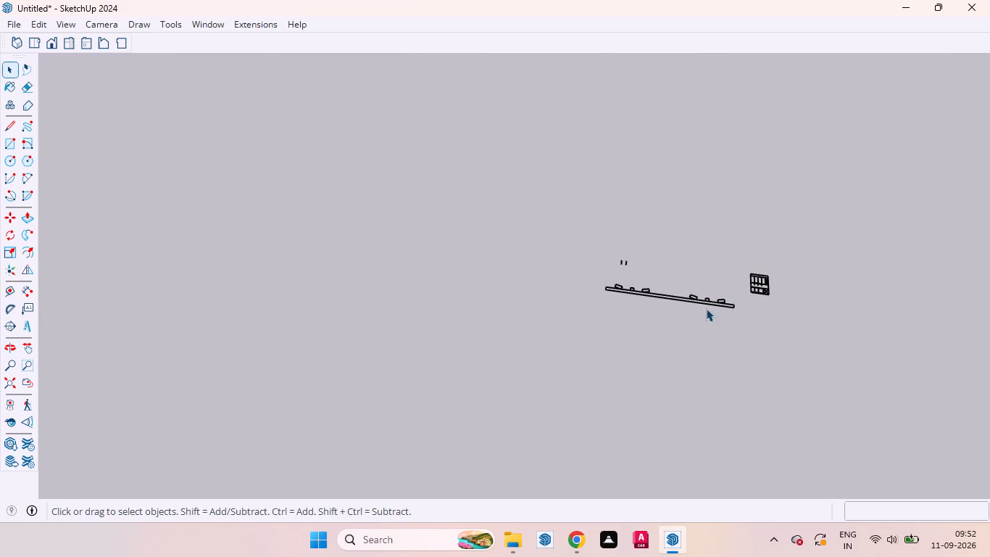
{"action": "scroll", "coordinate": [713, 307], "scroll_direction": "down", "scroll_amount": 7}
{"action": "scroll", "coordinate": [746, 283], "scroll_direction": "up", "scroll_amount": 12}
{"action": "scroll", "coordinate": [739, 300], "scroll_direction": "down", "scroll_amount": 1}
{"action": "scroll", "coordinate": [739, 300], "scroll_direction": "up", "scroll_amount": 1}
{"action": "scroll", "coordinate": [713, 310], "scroll_direction": "down", "scroll_amount": 10}
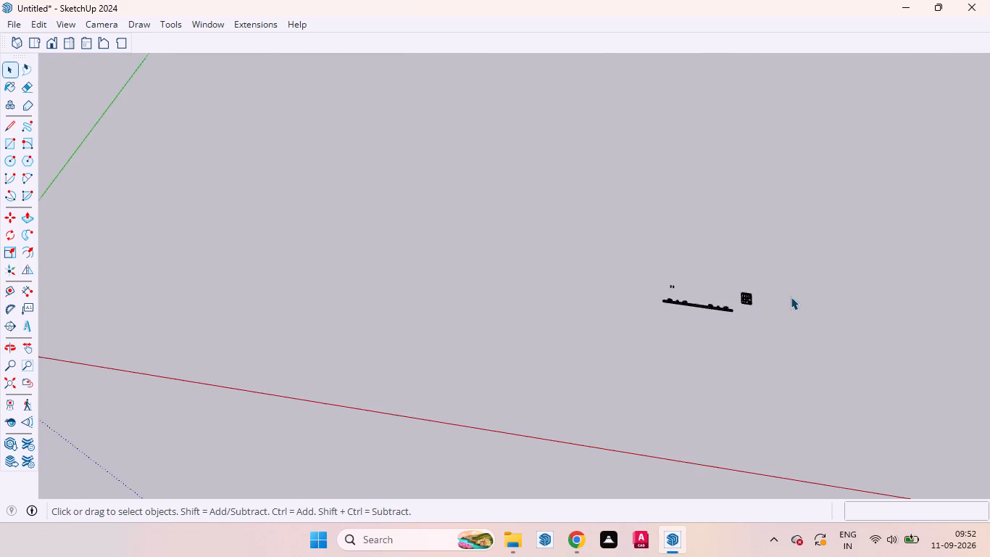
{"action": "scroll", "coordinate": [791, 297], "scroll_direction": "down", "scroll_amount": 8}
{"action": "scroll", "coordinate": [246, 284], "scroll_direction": "up", "scroll_amount": 19}
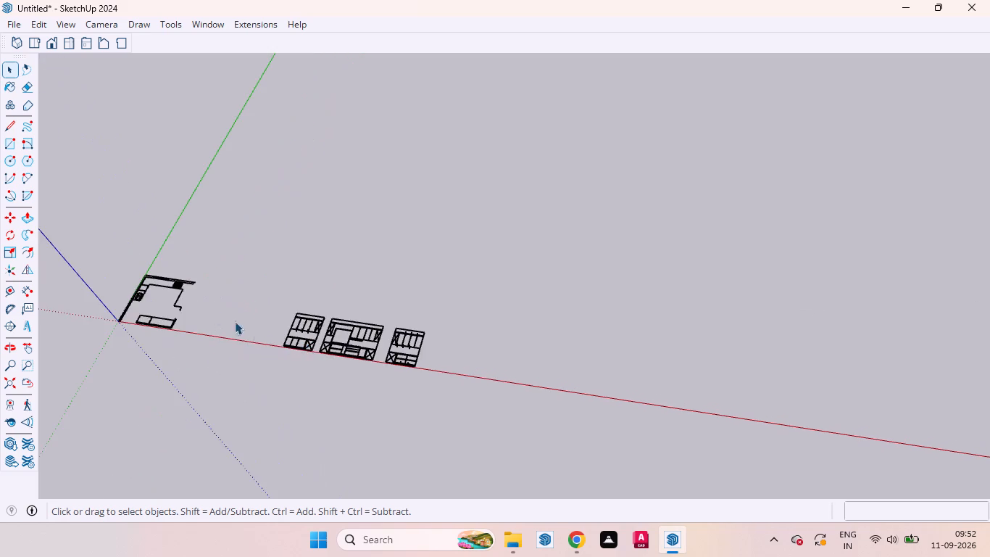
{"action": "scroll", "coordinate": [158, 305], "scroll_direction": "up", "scroll_amount": 11}
{"action": "scroll", "coordinate": [341, 268], "scroll_direction": "down", "scroll_amount": 3}
{"action": "scroll", "coordinate": [243, 276], "scroll_direction": "up", "scroll_amount": 5}
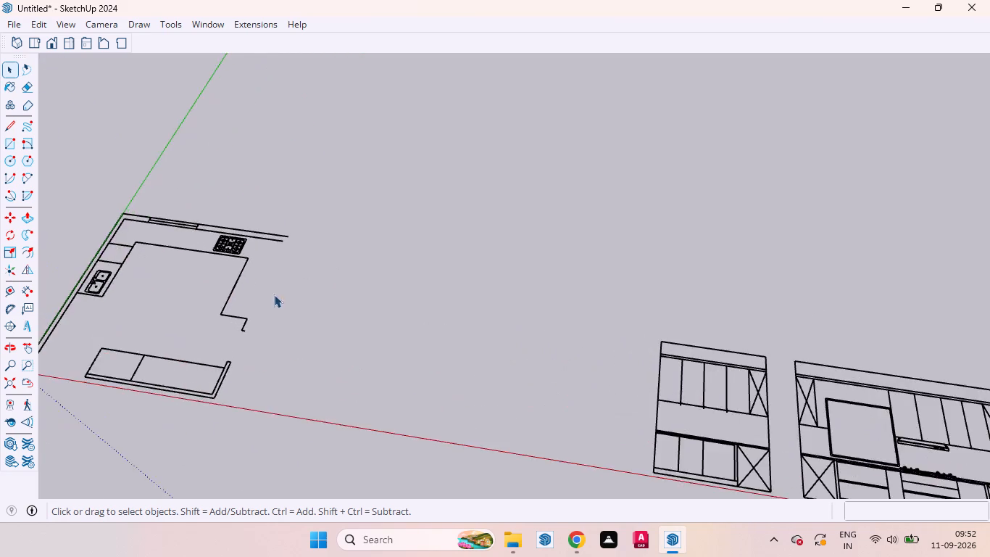
{"action": "middle_click_drag", "start_coordinate": [288, 298], "coordinate": [337, 289]}
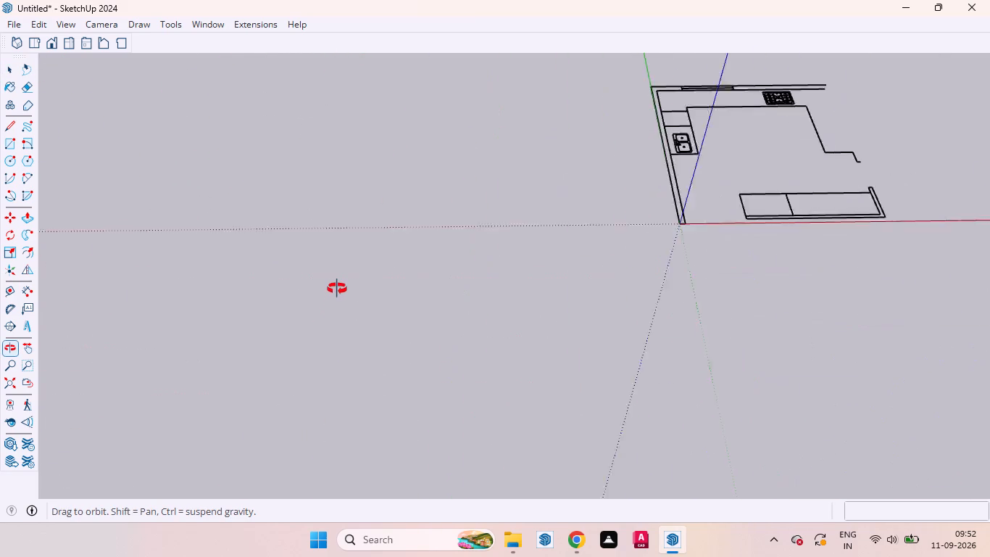
{"action": "middle_click_drag", "start_coordinate": [337, 289], "coordinate": [296, 300]}
{"action": "middle_click_drag", "start_coordinate": [195, 285], "coordinate": [217, 269]}
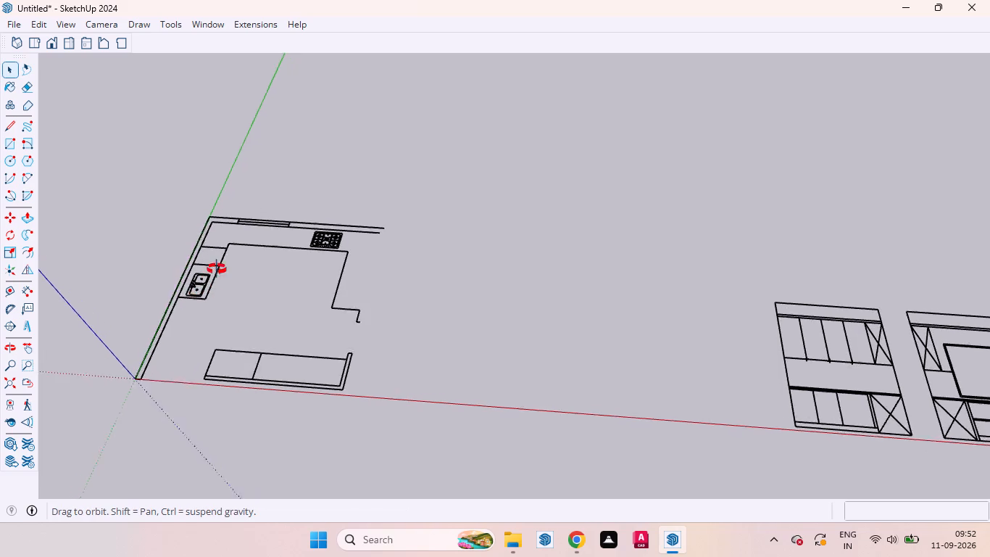
{"action": "middle_click_drag", "start_coordinate": [217, 269], "coordinate": [184, 275]}
{"action": "scroll", "coordinate": [328, 273], "scroll_direction": "down", "scroll_amount": 1}
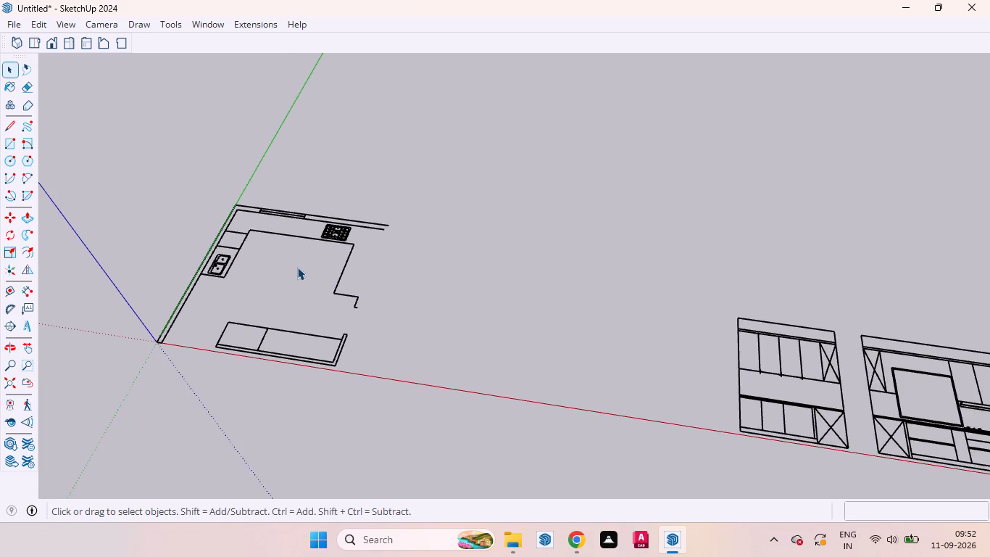
{"action": "scroll", "coordinate": [296, 267], "scroll_direction": "down", "scroll_amount": 3}
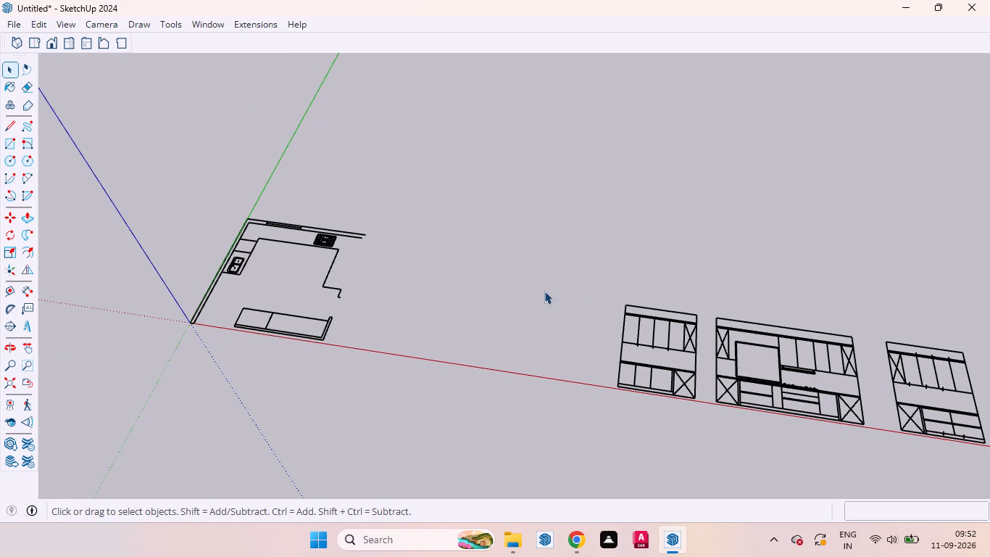
{"action": "middle_click_drag", "start_coordinate": [502, 282], "coordinate": [525, 281]}
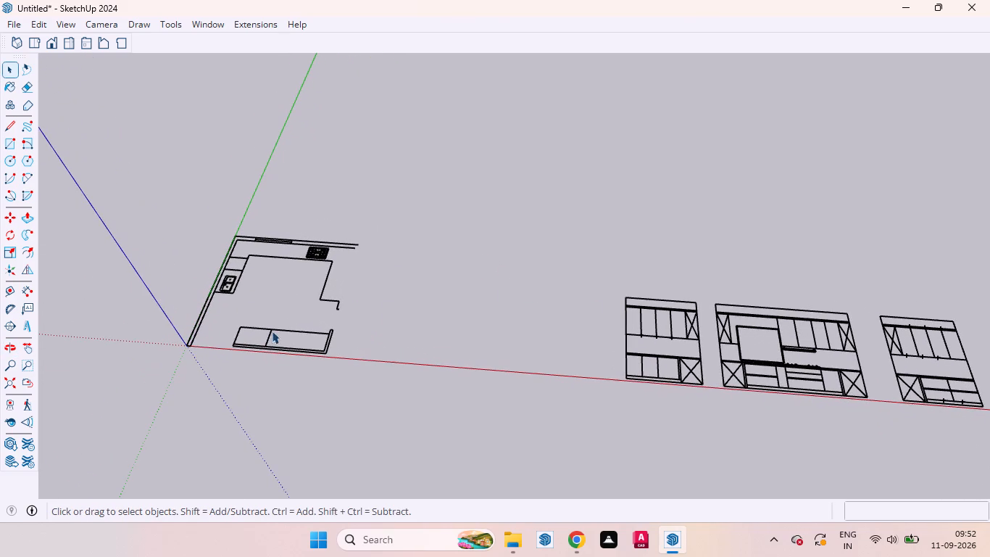
Examine the three kitchen elevations up close, focusing on the middle one with the hob and chimney.
{"action": "left_click", "coordinate": [28, 349]}
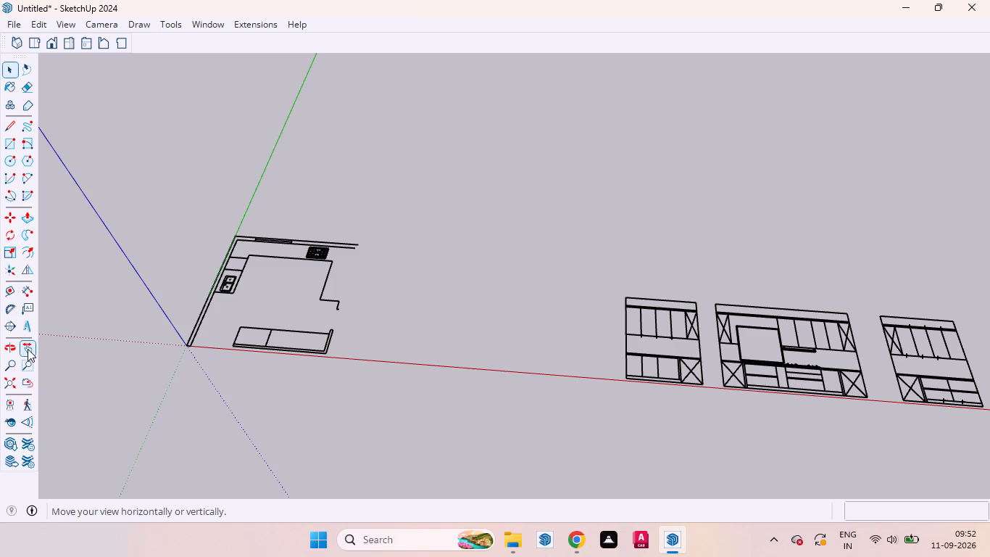
{"action": "left_click_drag", "start_coordinate": [530, 369], "coordinate": [315, 342]}
{"action": "left_click_drag", "start_coordinate": [547, 328], "coordinate": [504, 328]}
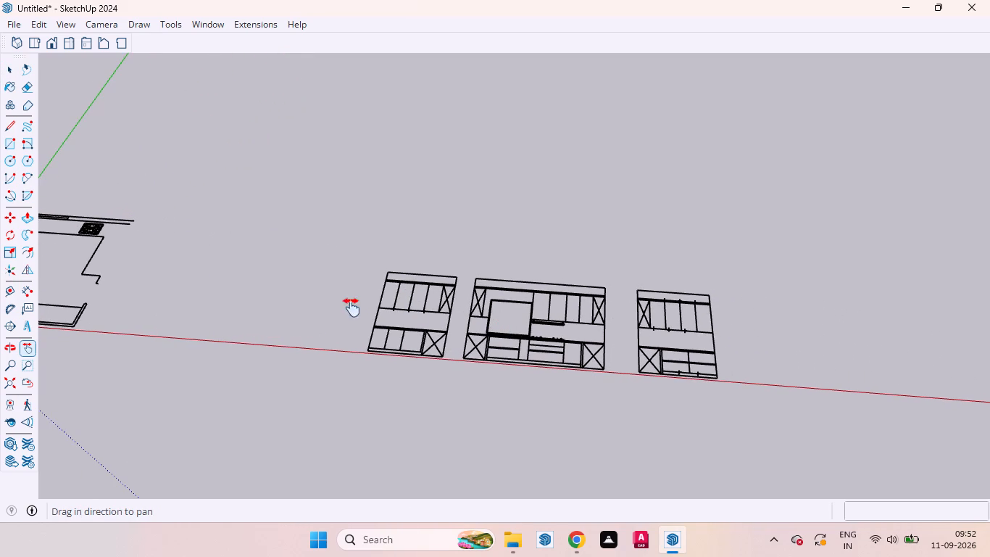
{"action": "scroll", "coordinate": [471, 328], "scroll_direction": "up", "scroll_amount": 4}
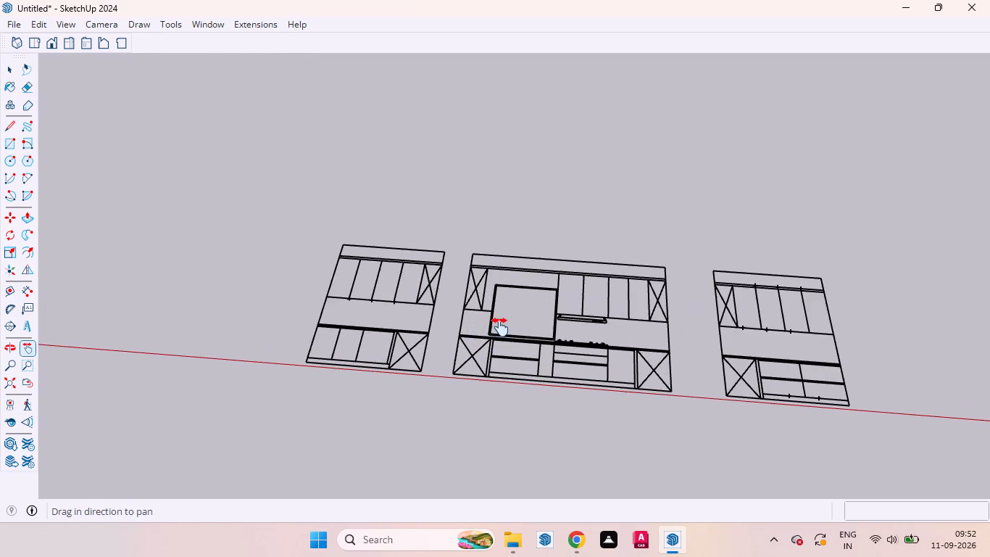
{"action": "scroll", "coordinate": [502, 333], "scroll_direction": "up", "scroll_amount": 3}
{"action": "middle_click_drag", "start_coordinate": [512, 338], "coordinate": [520, 426]}
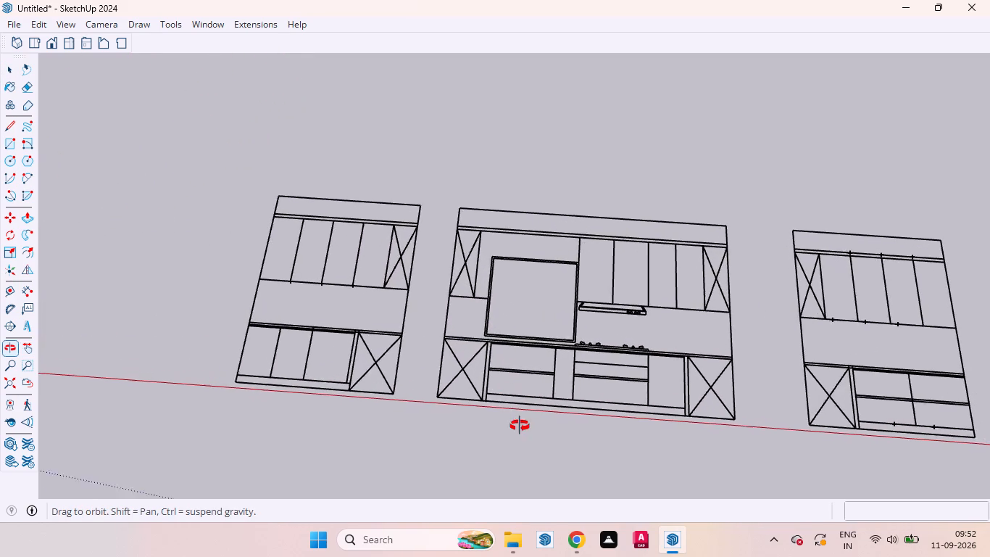
{"action": "middle_click_drag", "start_coordinate": [520, 426], "coordinate": [523, 437]}
{"action": "scroll", "coordinate": [491, 350], "scroll_direction": "up", "scroll_amount": 4}
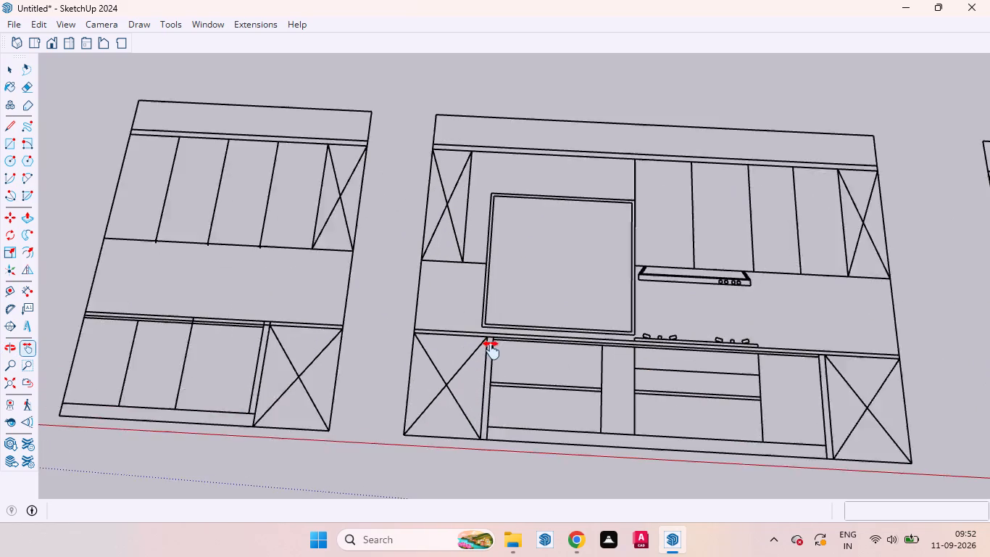
{"action": "scroll", "coordinate": [491, 350], "scroll_direction": "up", "scroll_amount": 5}
{"action": "scroll", "coordinate": [504, 339], "scroll_direction": "down", "scroll_amount": 5}
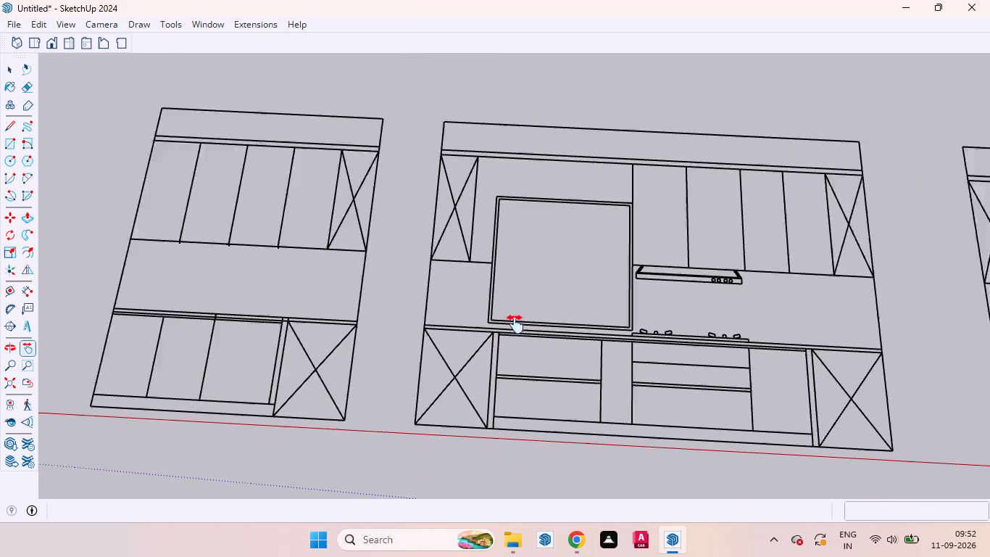
{"action": "scroll", "coordinate": [515, 324], "scroll_direction": "down", "scroll_amount": 1}
{"action": "scroll", "coordinate": [561, 329], "scroll_direction": "up", "scroll_amount": 9}
{"action": "scroll", "coordinate": [507, 340], "scroll_direction": "down", "scroll_amount": 5}
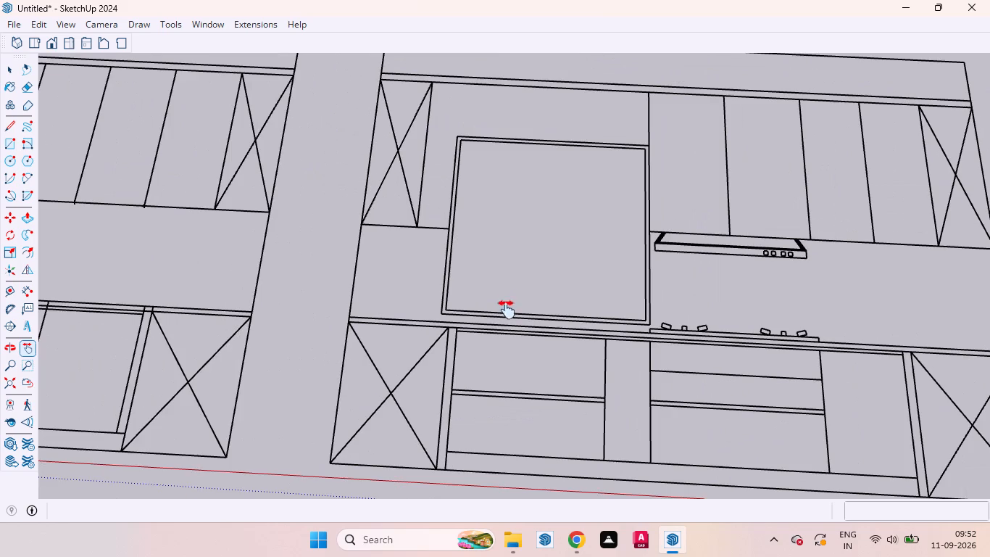
Explode the imported kitchen drawing component and check that single edges of the middle elevation can be selected.
{"action": "key", "text": "space"}
{"action": "right_click", "coordinate": [484, 334]}
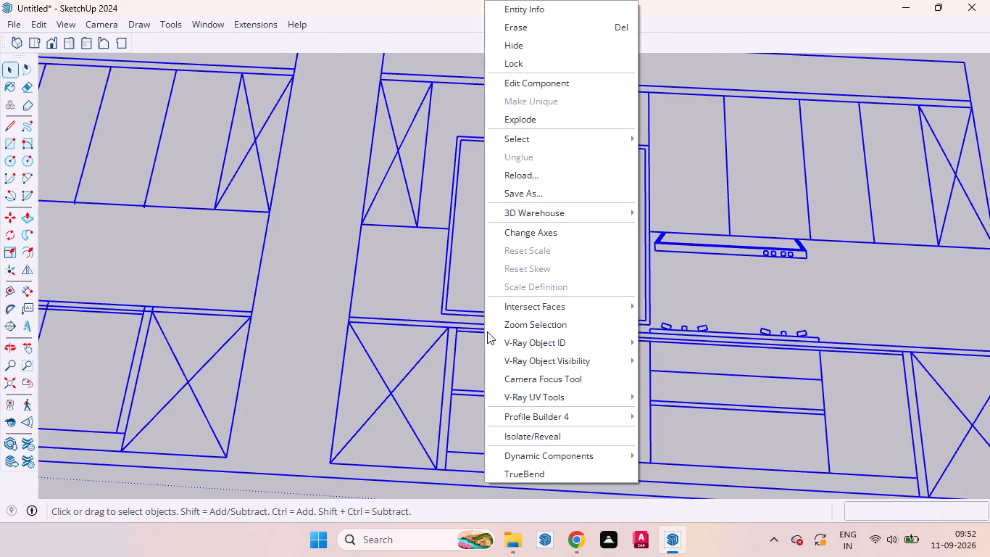
{"action": "left_click", "coordinate": [520, 119]}
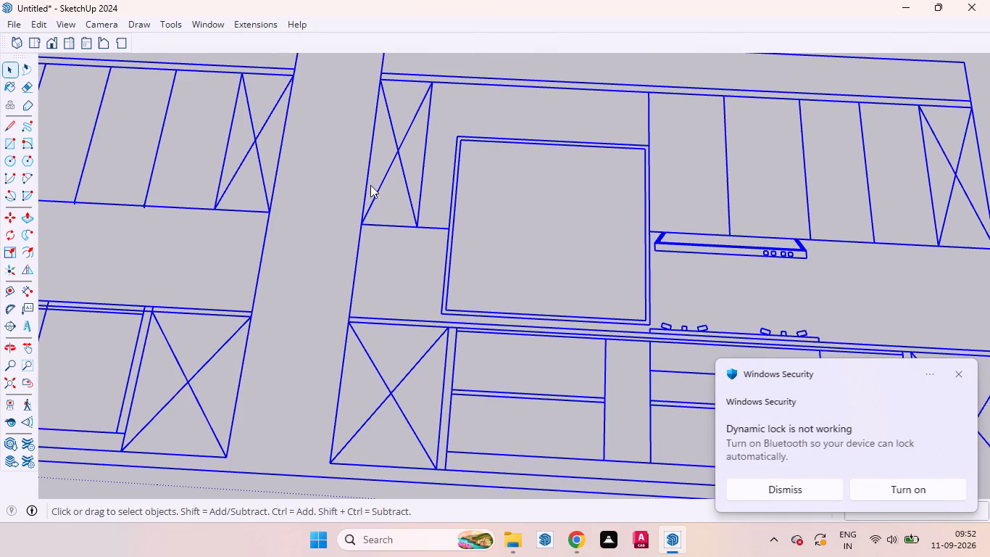
{"action": "left_click", "coordinate": [365, 193]}
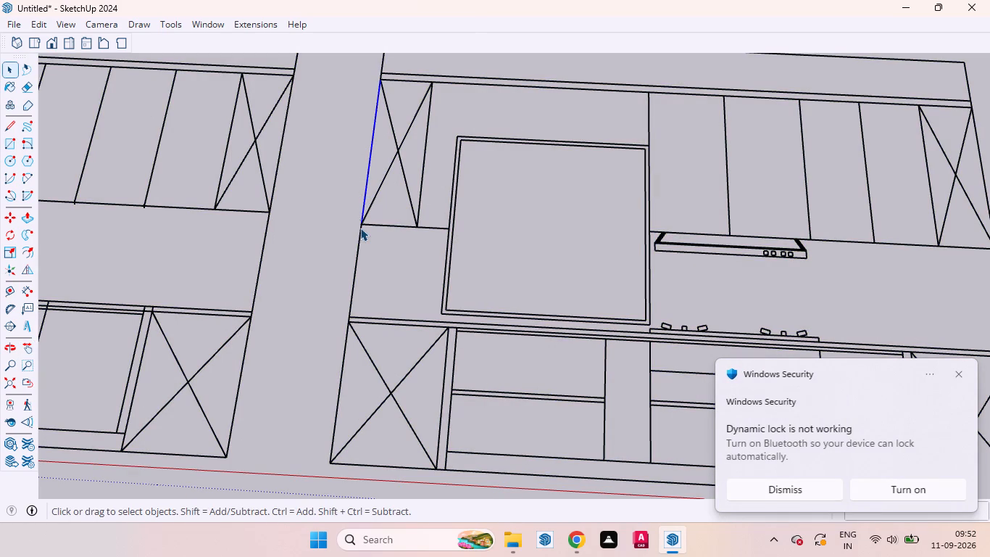
{"action": "left_click", "coordinate": [360, 235]}
{"action": "left_click", "coordinate": [334, 234]}
Draw a 13' 1 1/2" by 2' 10" rectangle over the base cabinets and countertop of the middle elevation.
{"action": "scroll", "coordinate": [358, 189], "scroll_direction": "down", "scroll_amount": 2}
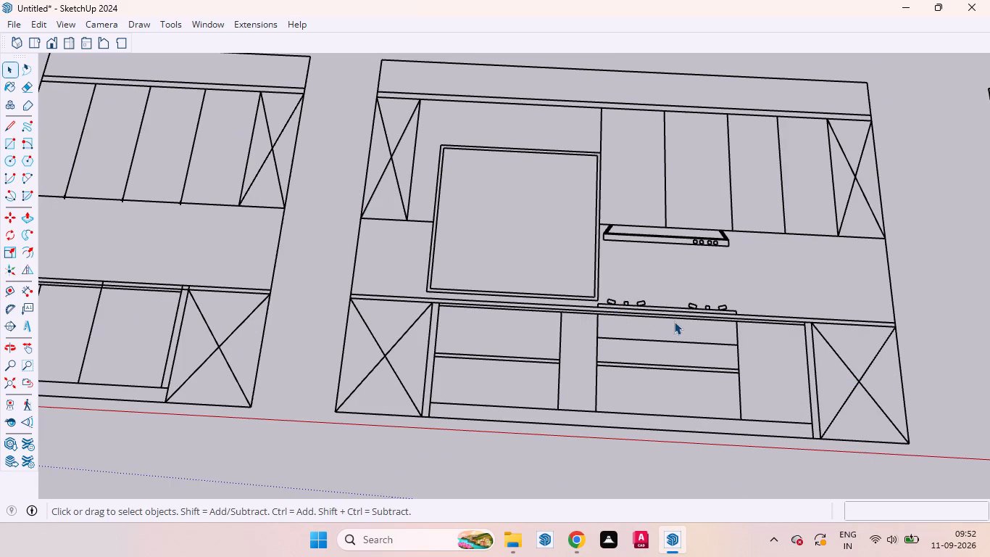
{"action": "middle_click_drag", "start_coordinate": [674, 321], "coordinate": [704, 346]}
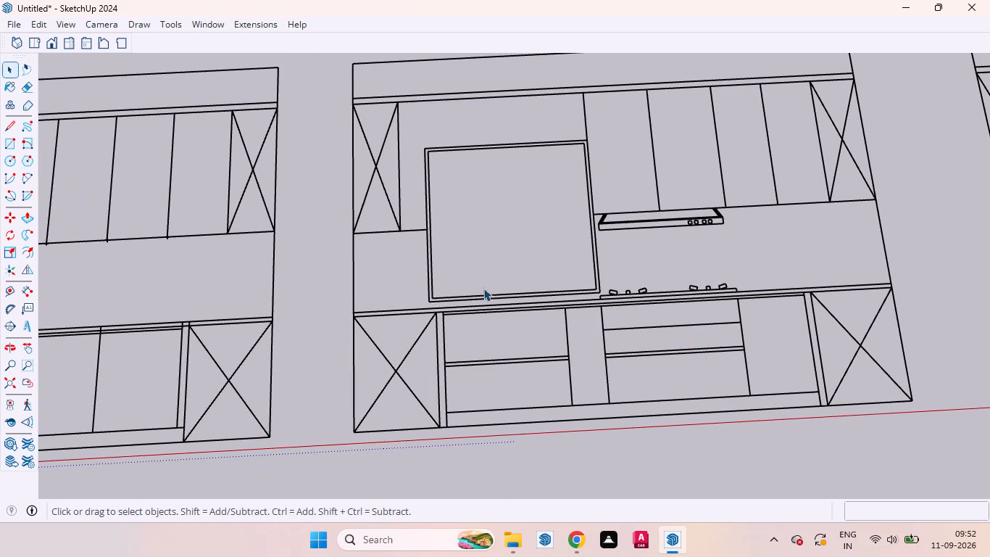
{"action": "scroll", "coordinate": [406, 268], "scroll_direction": "down", "scroll_amount": 1}
{"action": "middle_click", "coordinate": [533, 327]}
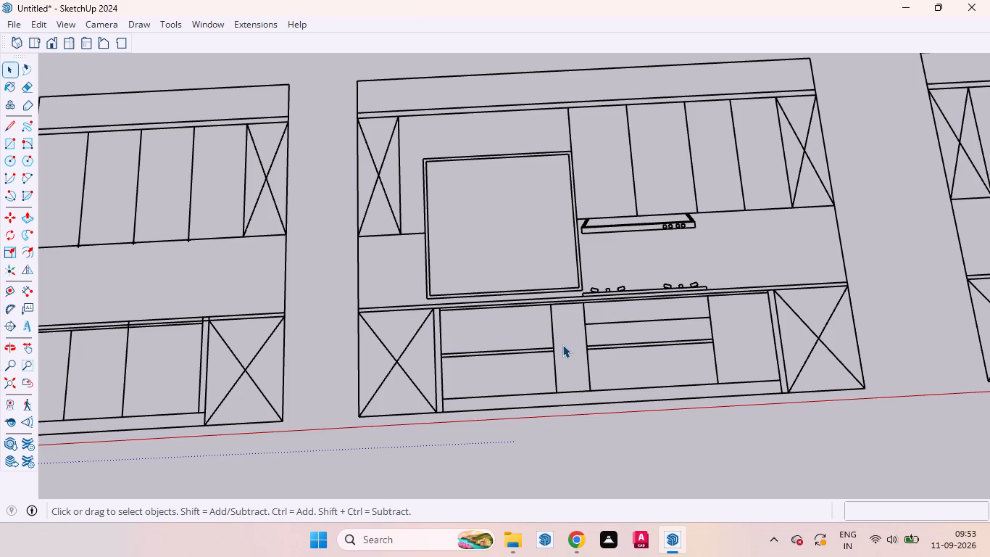
{"action": "key", "text": "r"}
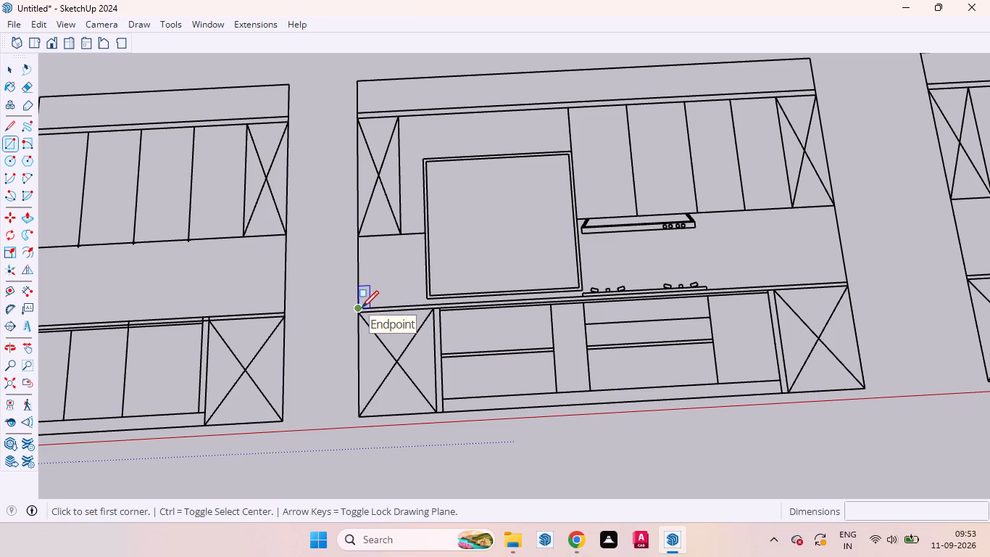
{"action": "left_click", "coordinate": [362, 308]}
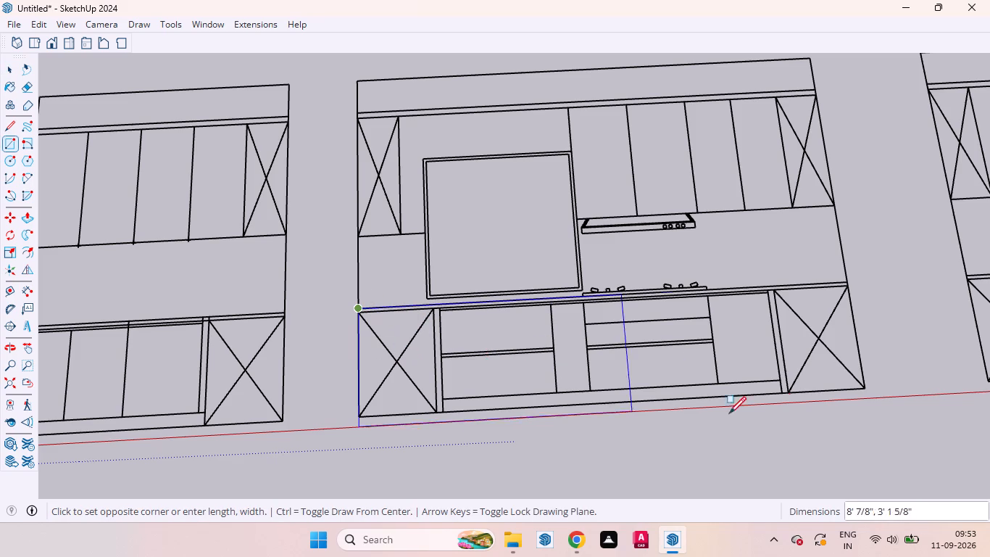
{"action": "left_click", "coordinate": [868, 387]}
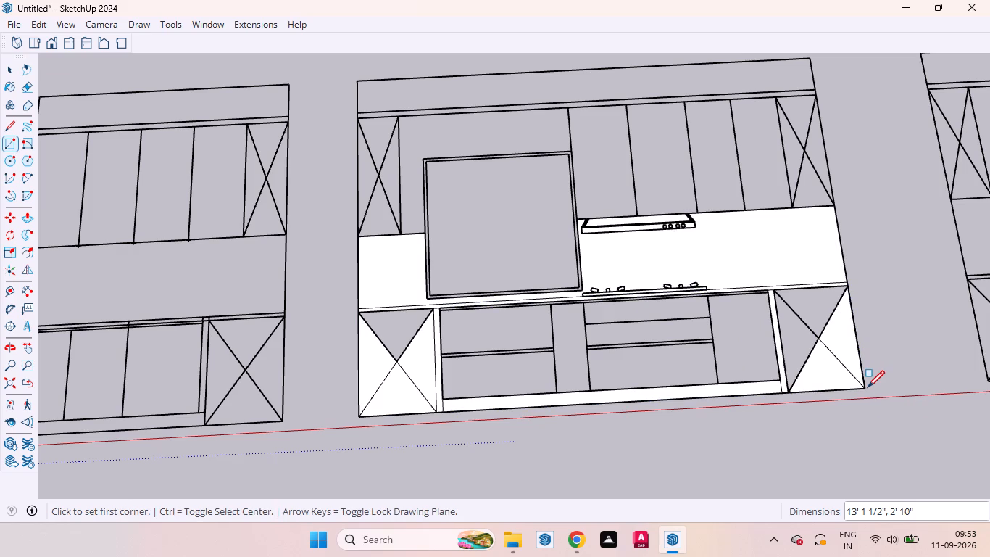
{"action": "key", "text": "space"}
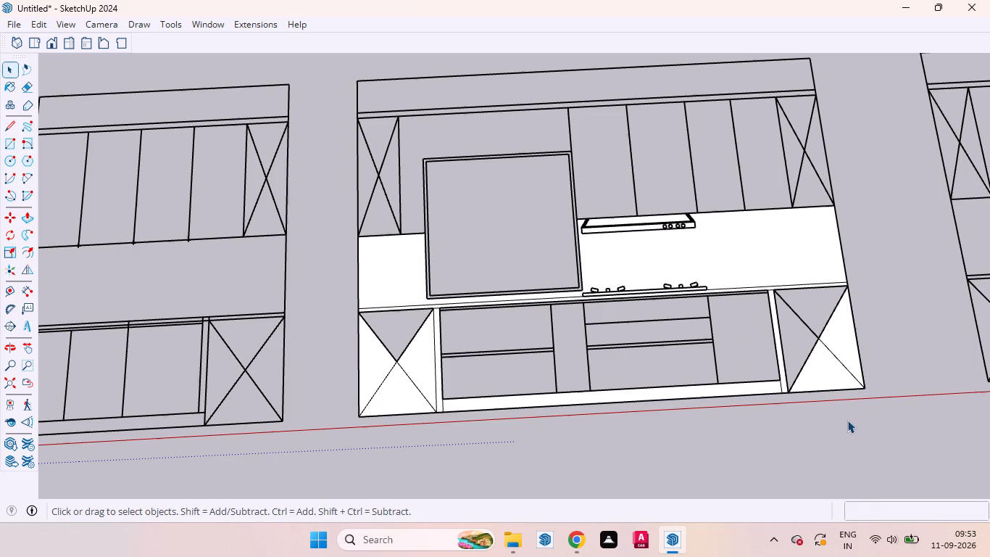
Undo the base cabinet rectangle, the explode and the import of the kitchen drawing.
{"action": "key", "text": "ctrl+z"}
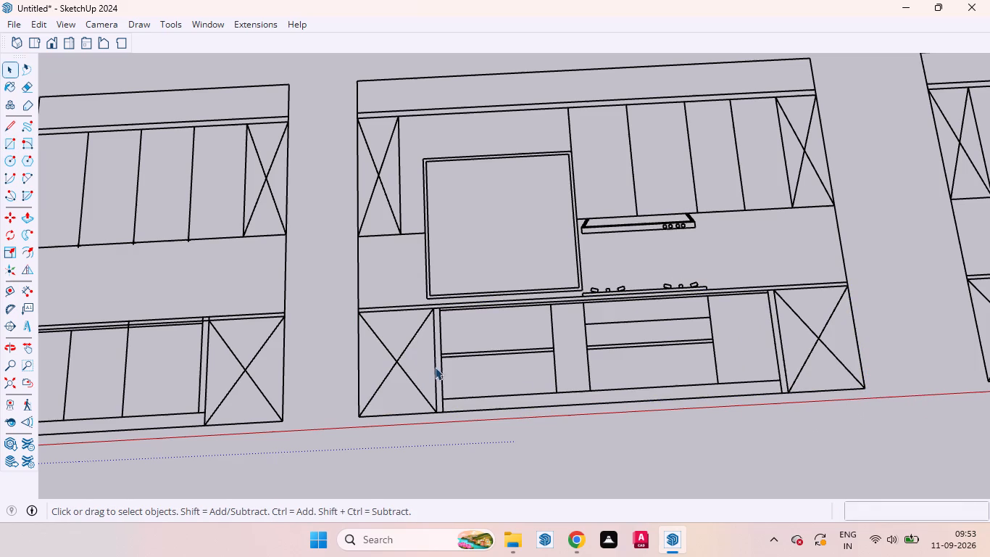
{"action": "middle_click_drag", "start_coordinate": [436, 352], "coordinate": [443, 332]}
{"action": "middle_click", "coordinate": [499, 342]}
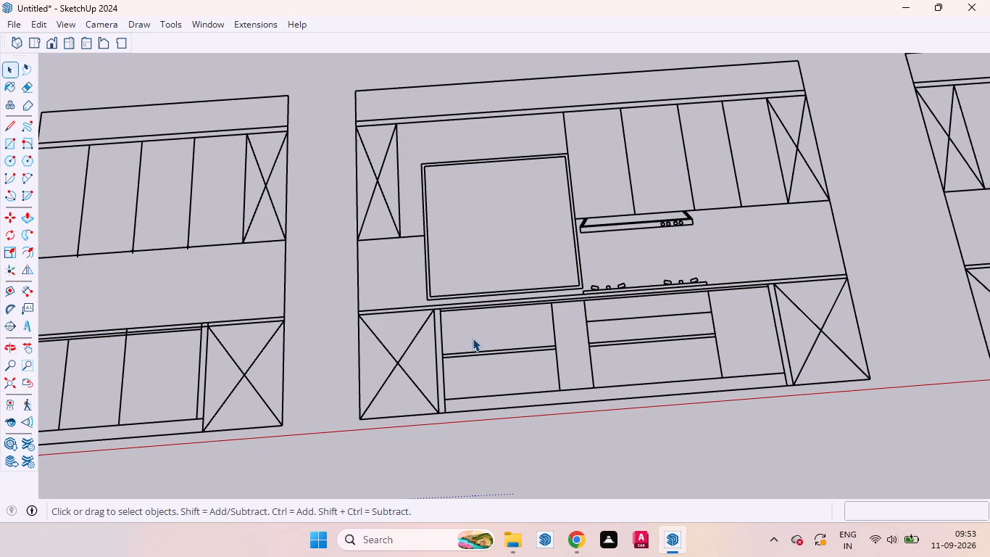
{"action": "key", "text": "r"}
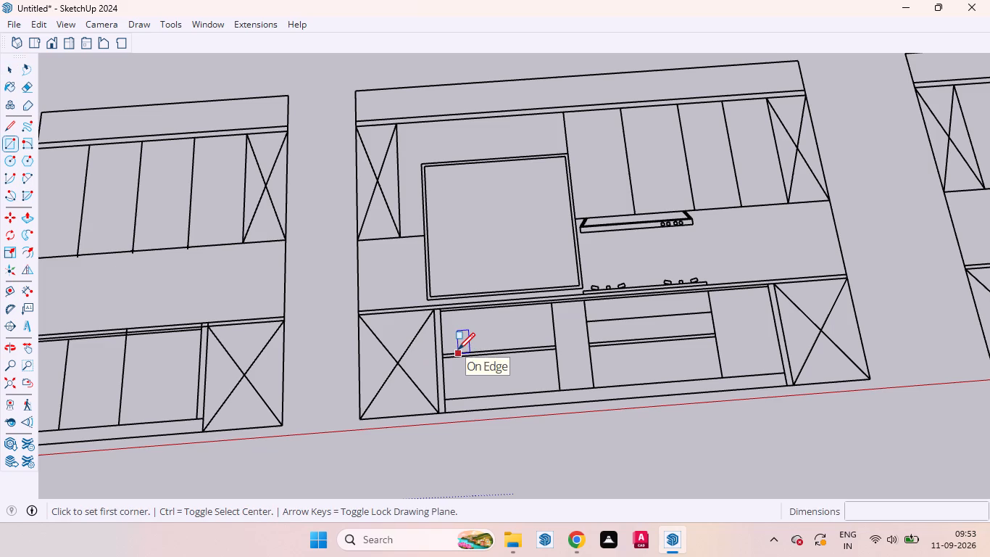
{"action": "key", "text": "space"}
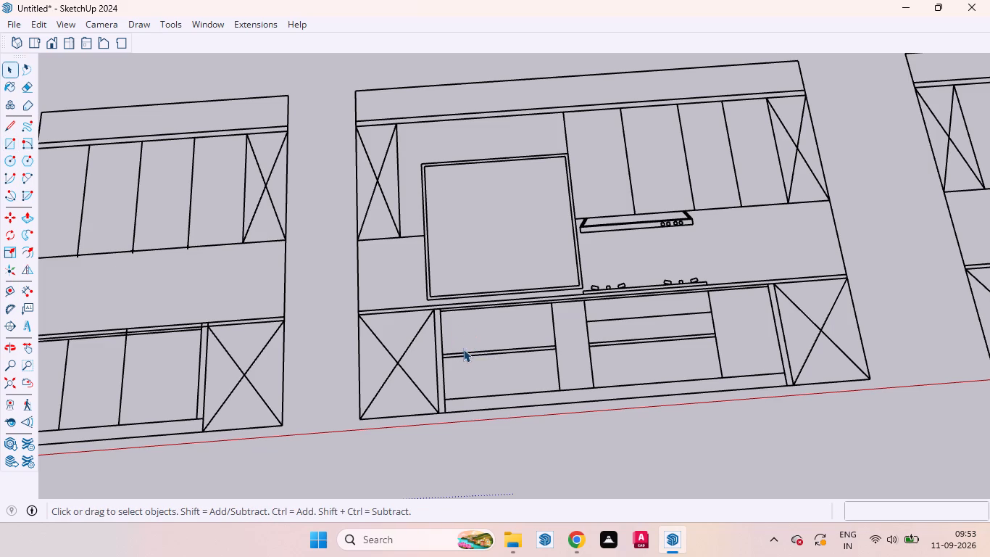
{"action": "key", "text": "ctrl+z"}
{"action": "key", "text": "ctrl+z"}
{"action": "scroll", "coordinate": [465, 321], "scroll_direction": "down", "scroll_amount": 3}
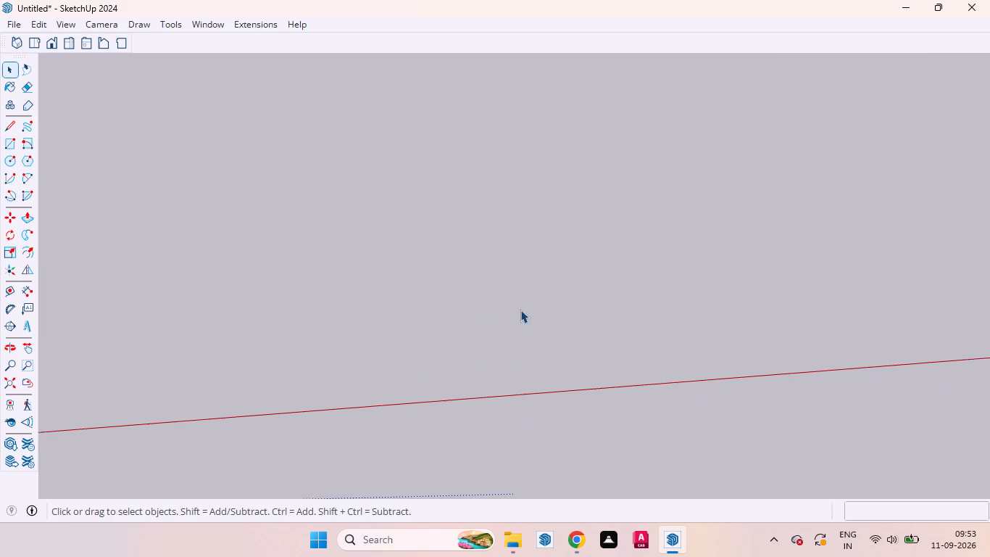
{"action": "scroll", "coordinate": [520, 310], "scroll_direction": "down", "scroll_amount": 20}
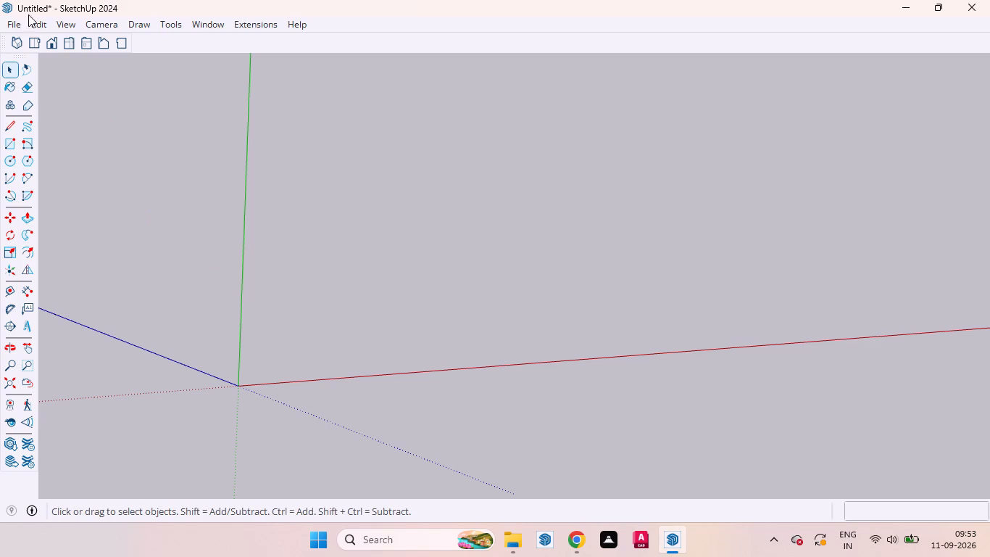
Import the MHB KITCHEN DWG file again from Downloads, with units in inches and materials included.
{"action": "left_click", "coordinate": [10, 30]}
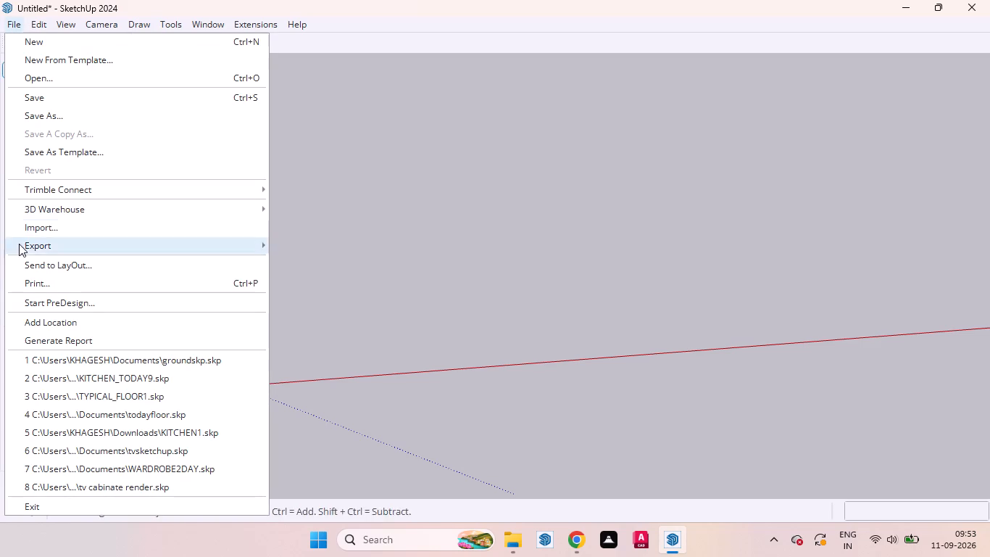
{"action": "left_click", "coordinate": [78, 230]}
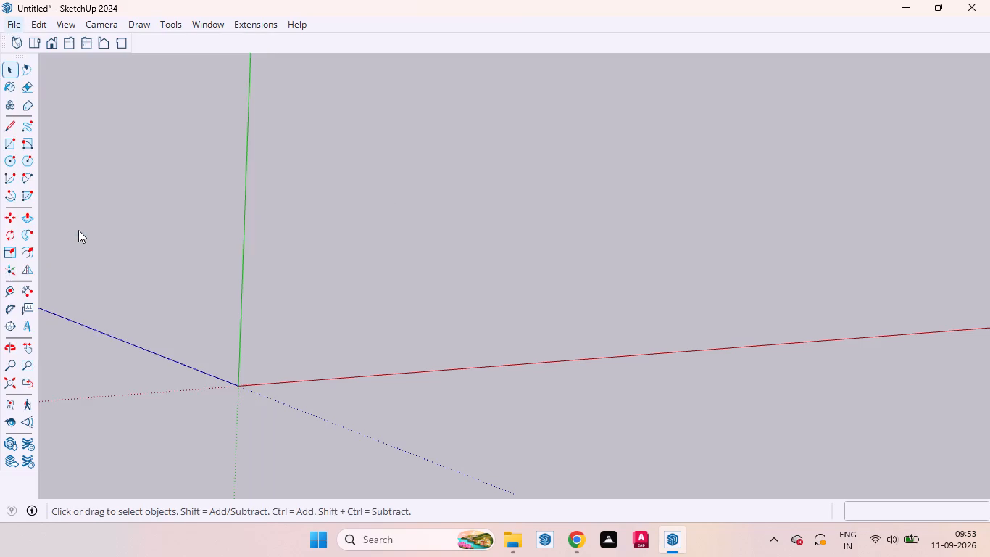
{"action": "left_click", "coordinate": [179, 153]}
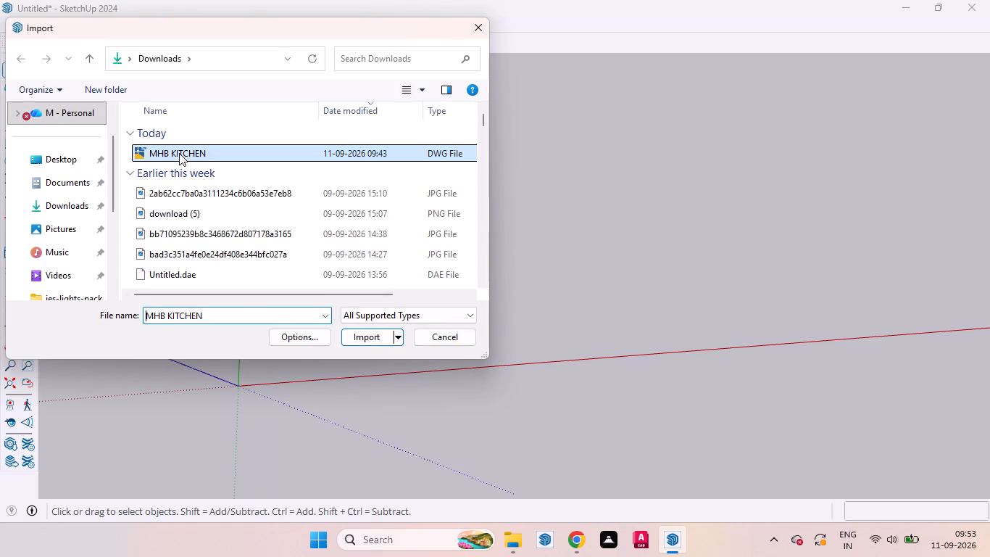
{"action": "left_click", "coordinate": [296, 339]}
{"action": "left_click", "coordinate": [491, 376]}
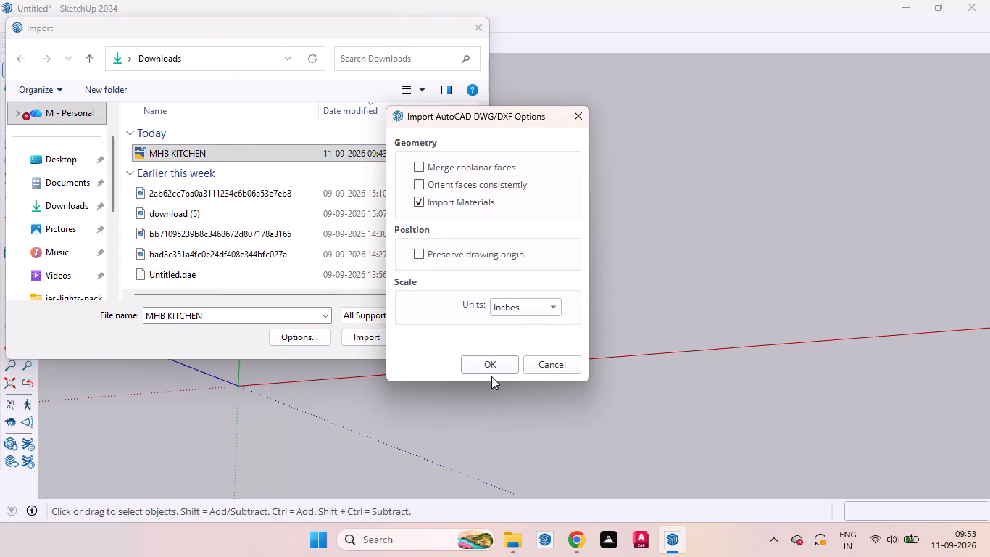
{"action": "left_click", "coordinate": [491, 366]}
{"action": "left_click", "coordinate": [371, 340]}
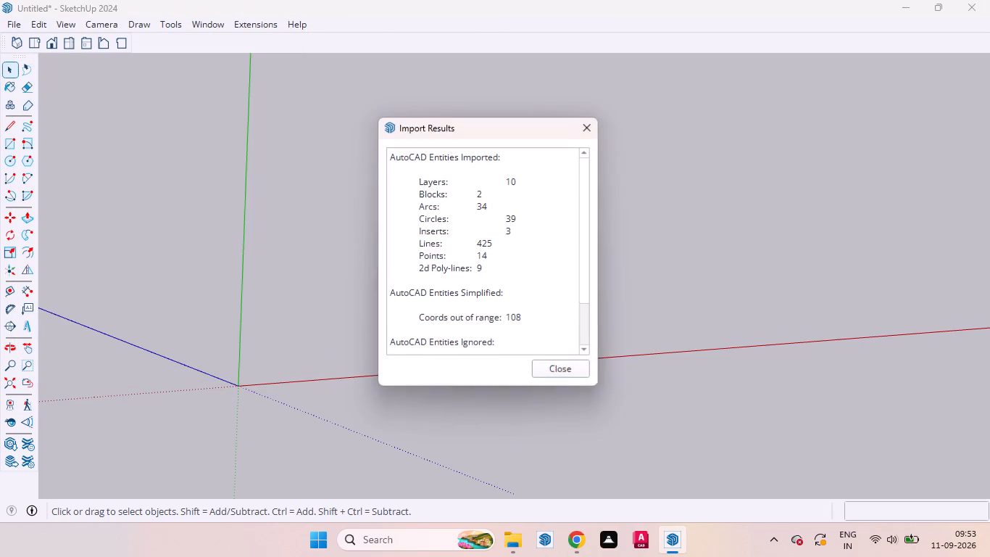
{"action": "left_click", "coordinate": [554, 376]}
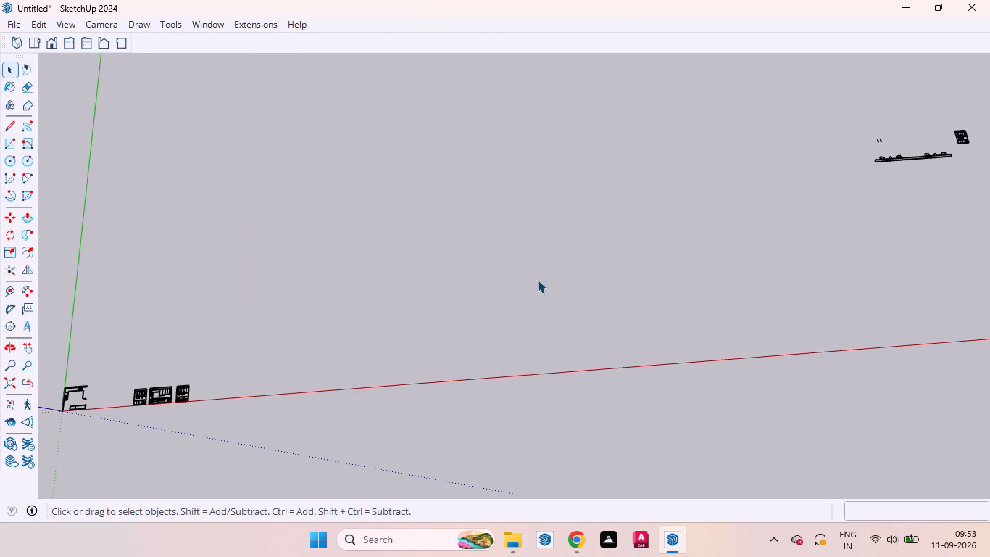
Open the imported kitchen drawing component for editing and check that a single edge of the middle elevation can be selected.
{"action": "scroll", "coordinate": [538, 280], "scroll_direction": "down", "scroll_amount": 4}
{"action": "scroll", "coordinate": [819, 206], "scroll_direction": "up", "scroll_amount": 4}
{"action": "left_click_drag", "start_coordinate": [740, 135], "coordinate": [939, 276]}
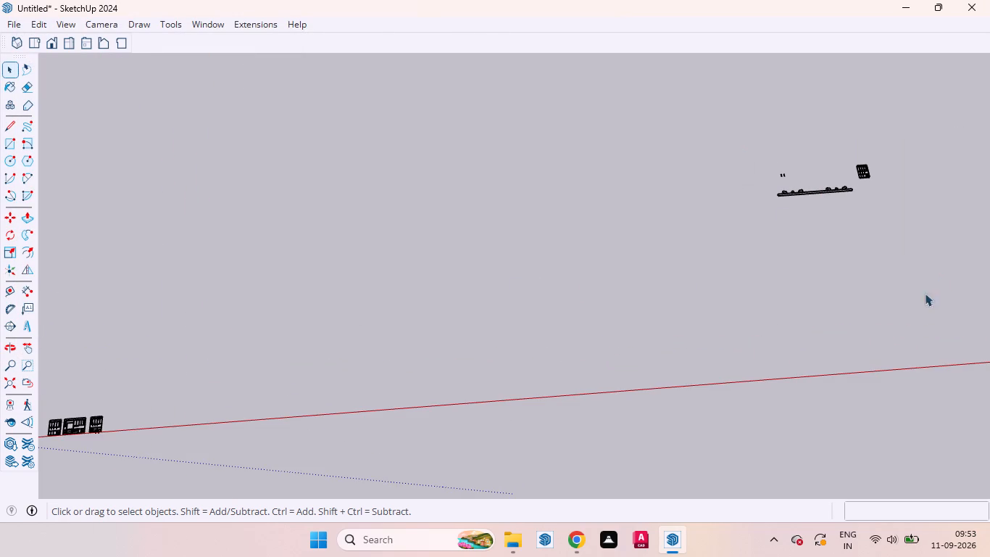
{"action": "left_click", "coordinate": [807, 195]}
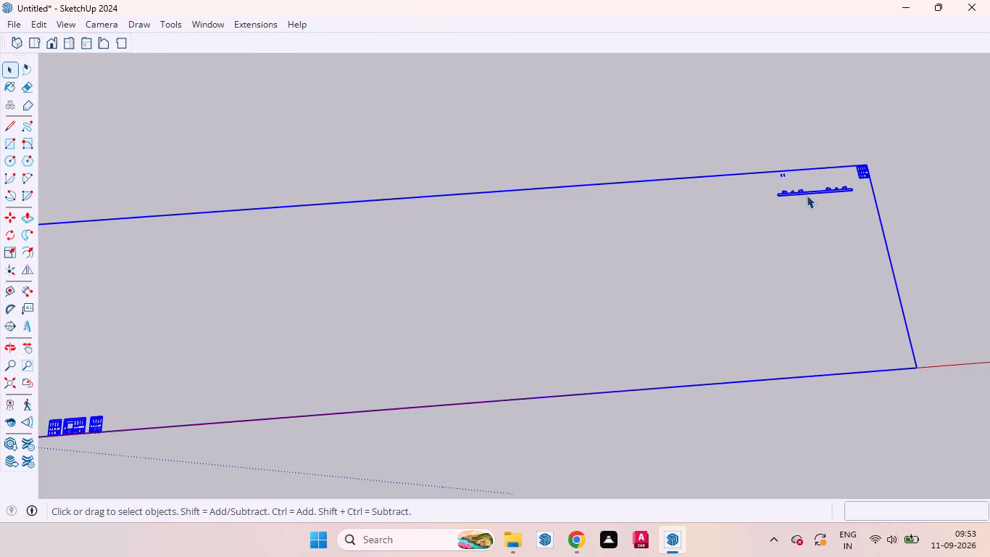
{"action": "scroll", "coordinate": [746, 226], "scroll_direction": "down", "scroll_amount": 6}
{"action": "scroll", "coordinate": [380, 368], "scroll_direction": "up", "scroll_amount": 5}
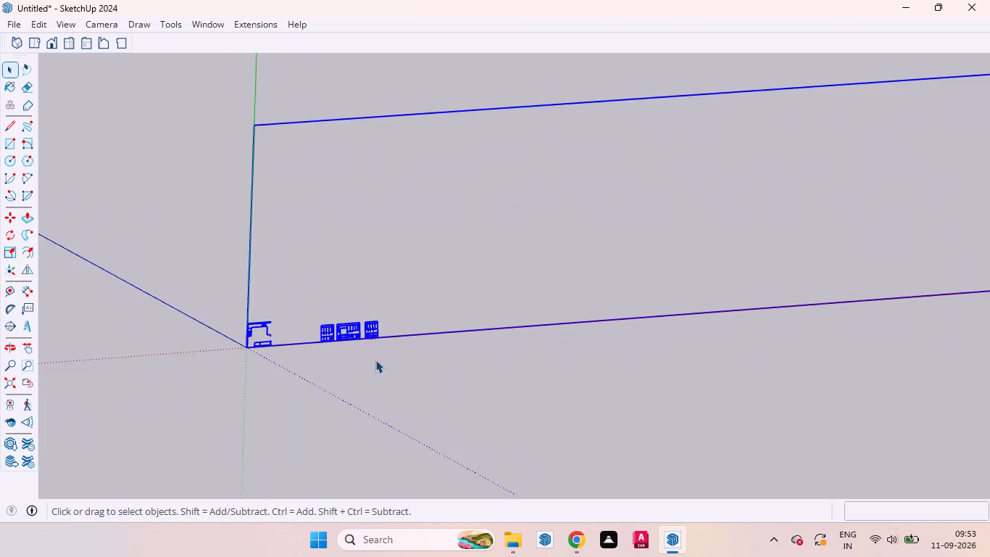
{"action": "scroll", "coordinate": [375, 360], "scroll_direction": "up", "scroll_amount": 16}
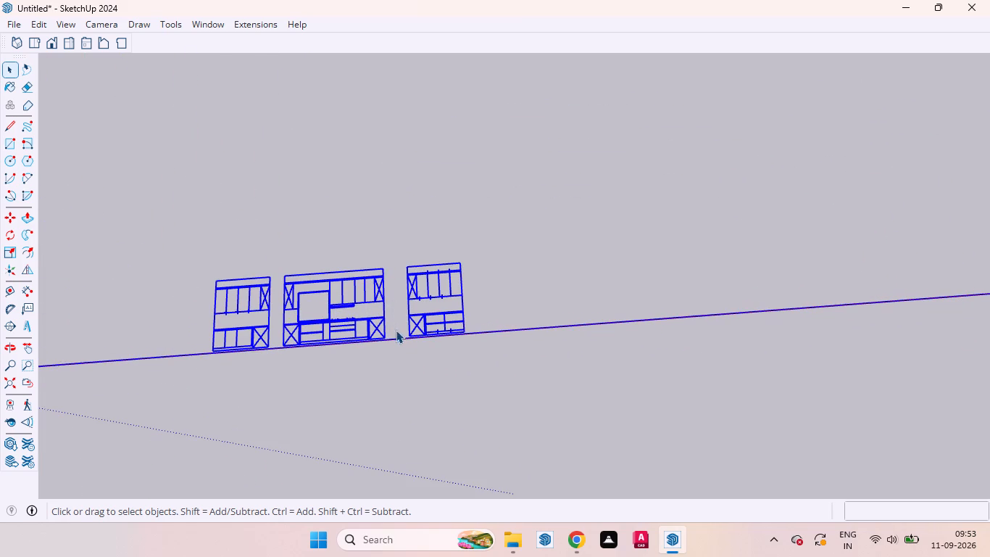
{"action": "double_click", "coordinate": [397, 339]}
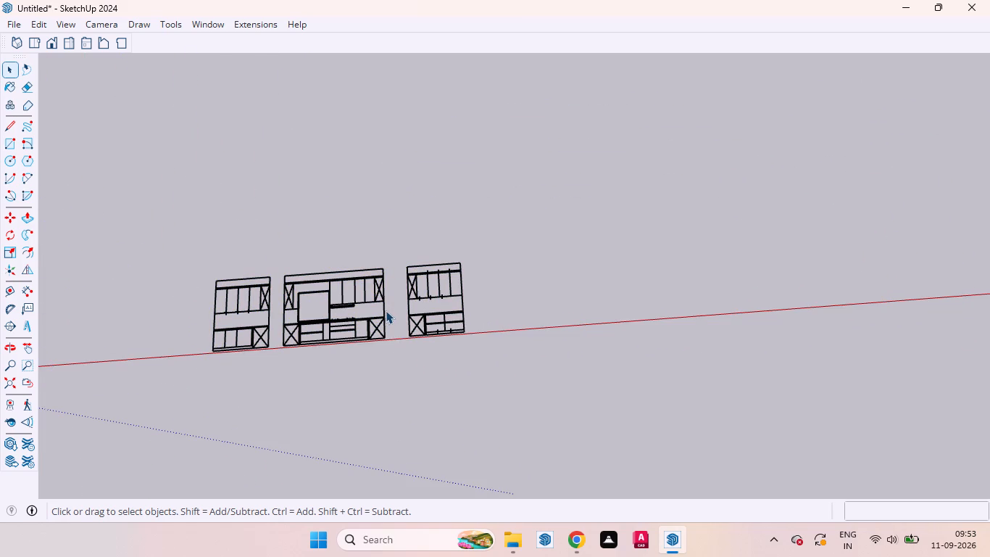
{"action": "left_click", "coordinate": [384, 310]}
{"action": "double_click", "coordinate": [384, 310]}
{"action": "left_click", "coordinate": [384, 310]}
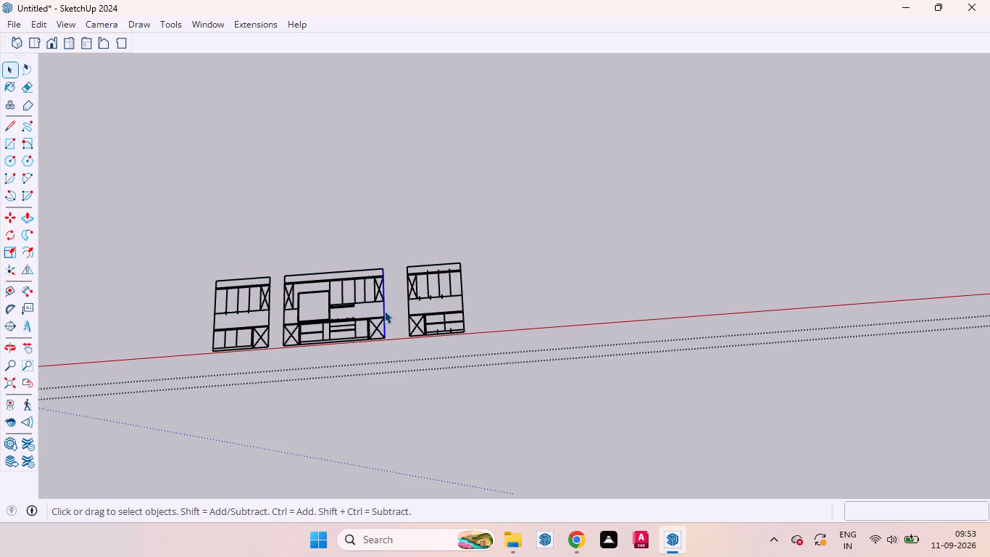
{"action": "left_click", "coordinate": [388, 297]}
Draw a 13' 1 1/2" by 2' 10" rectangle over the base cabinets and countertop of the middle elevation.
{"action": "key", "text": "r"}
{"action": "scroll", "coordinate": [276, 334], "scroll_direction": "up", "scroll_amount": 20}
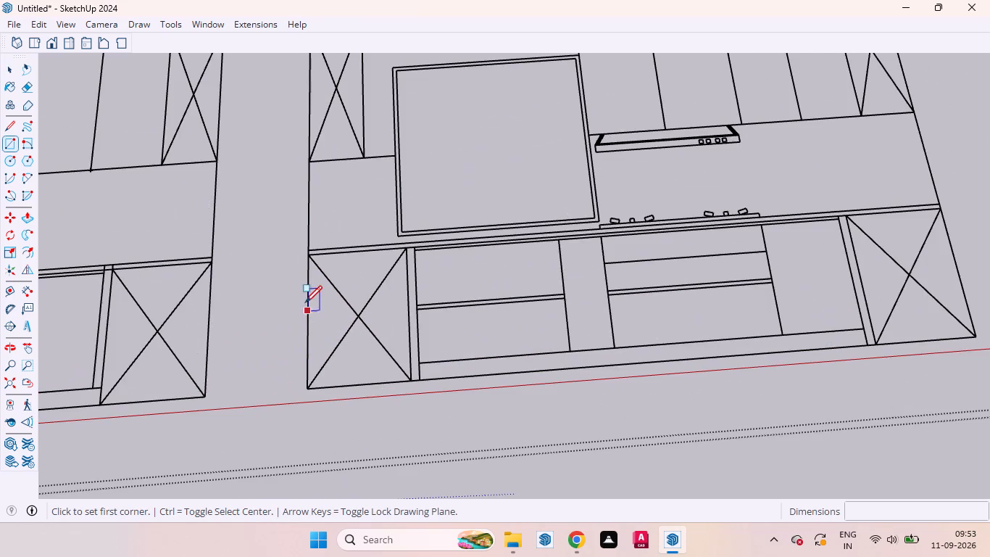
{"action": "scroll", "coordinate": [319, 252], "scroll_direction": "up", "scroll_amount": 17}
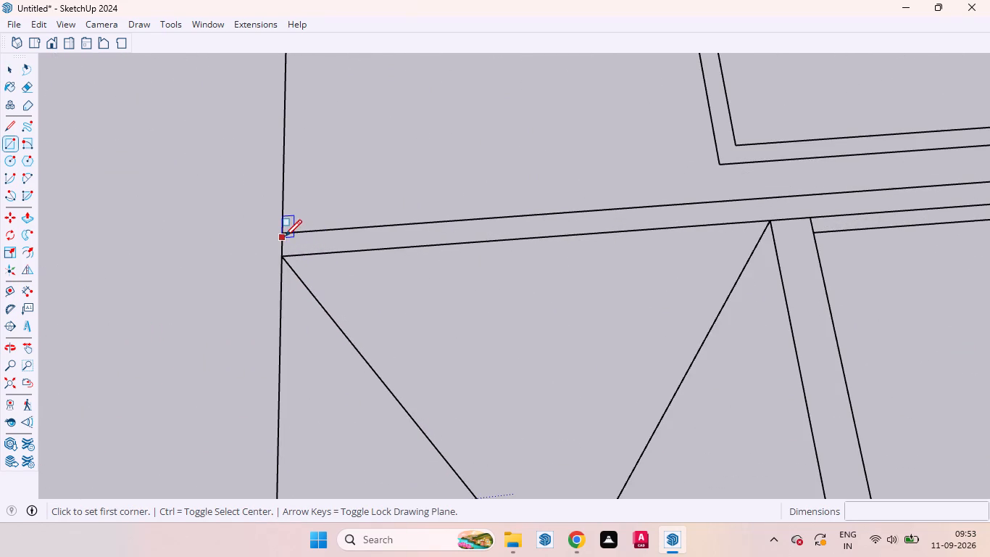
{"action": "left_click", "coordinate": [284, 234]}
{"action": "scroll", "coordinate": [294, 339], "scroll_direction": "down", "scroll_amount": 2}
{"action": "scroll", "coordinate": [292, 333], "scroll_direction": "up", "scroll_amount": 1}
{"action": "scroll", "coordinate": [291, 330], "scroll_direction": "down", "scroll_amount": 14}
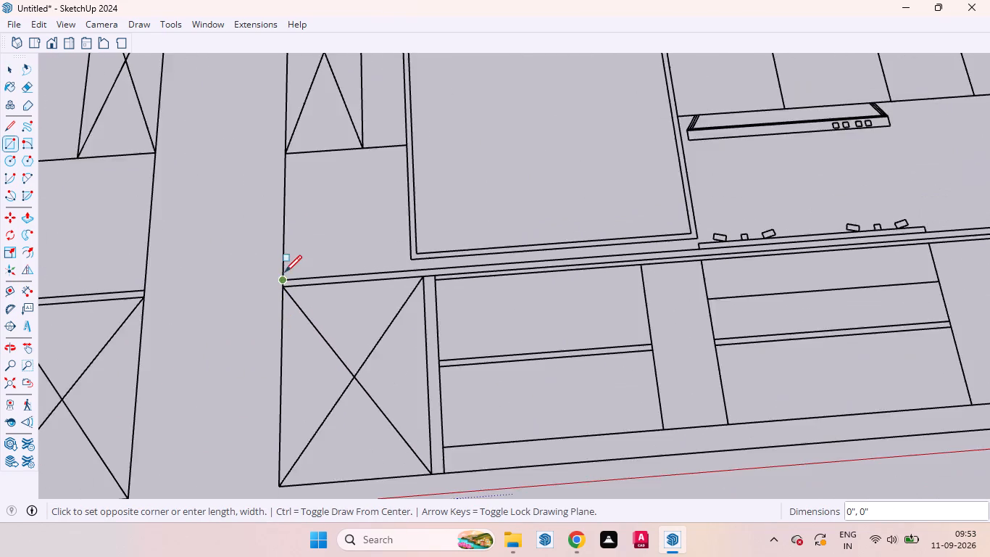
{"action": "scroll", "coordinate": [285, 272], "scroll_direction": "down", "scroll_amount": 7}
{"action": "scroll", "coordinate": [310, 360], "scroll_direction": "up", "scroll_amount": 4}
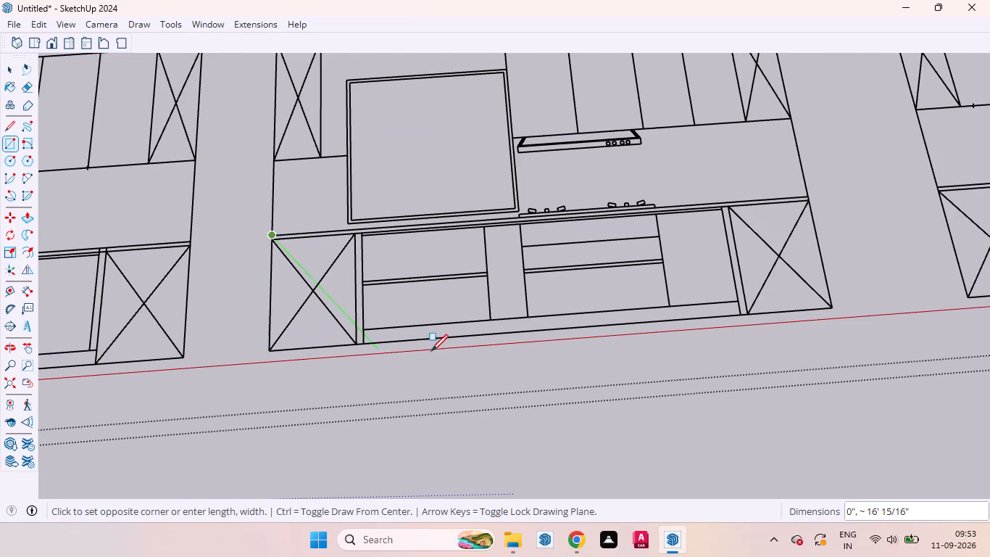
{"action": "left_click", "coordinate": [831, 309]}
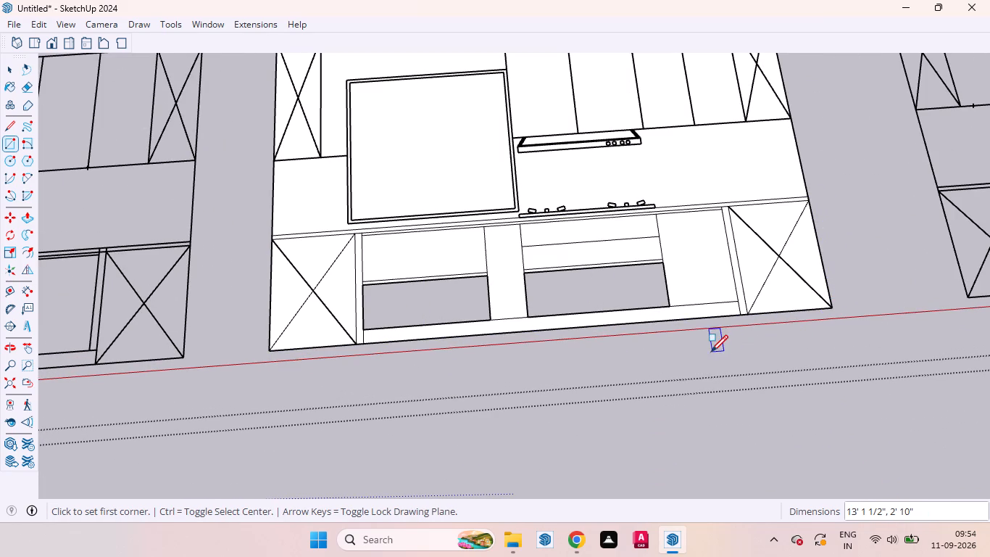
{"action": "key", "text": "space"}
Check the drawer face below the countertop, and retrace the 13' 1 1/2" by 2' 10" rectangle over the same base cabinets.
{"action": "scroll", "coordinate": [365, 265], "scroll_direction": "down", "scroll_amount": 3}
{"action": "scroll", "coordinate": [444, 264], "scroll_direction": "up", "scroll_amount": 3}
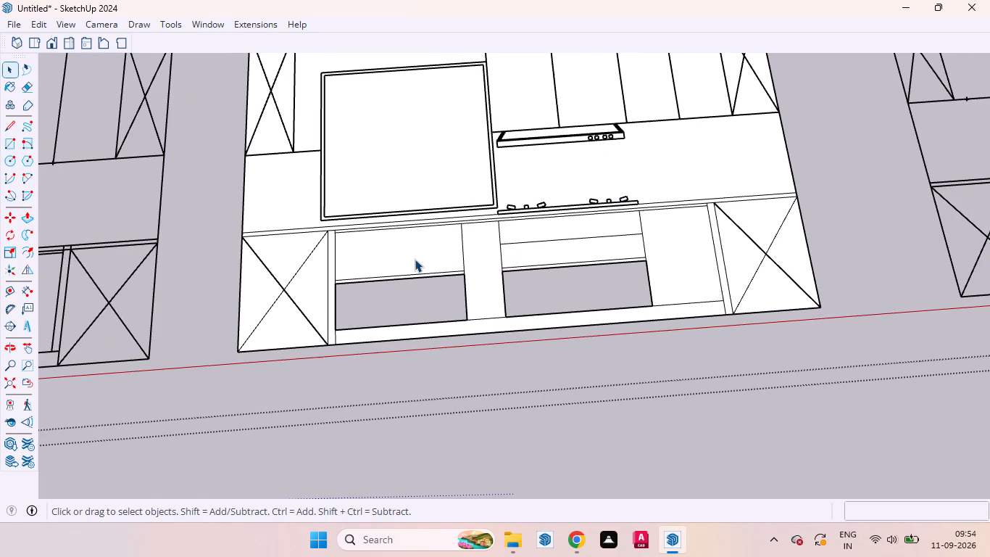
{"action": "left_click", "coordinate": [415, 259]}
{"action": "left_click", "coordinate": [433, 350]}
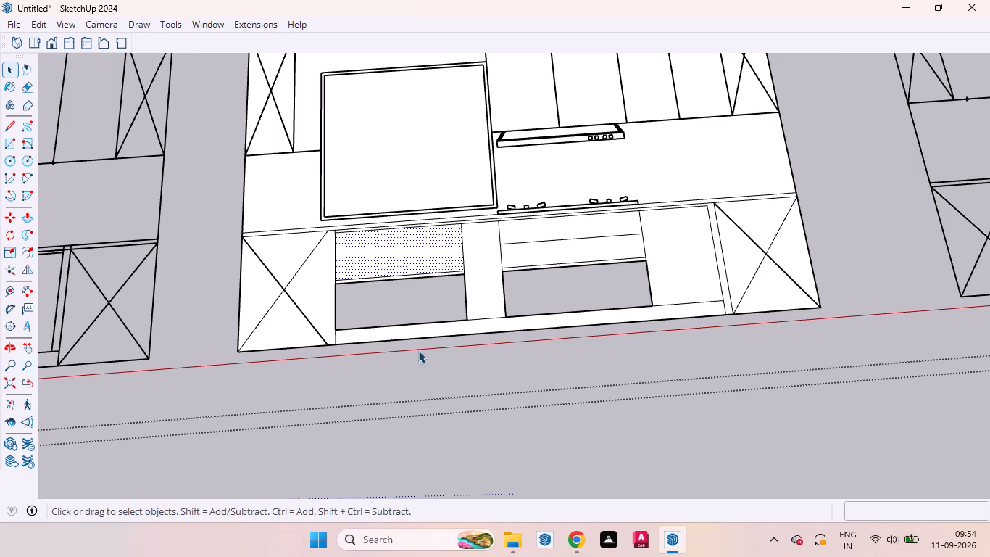
{"action": "key", "text": "r"}
{"action": "scroll", "coordinate": [276, 256], "scroll_direction": "up", "scroll_amount": 8}
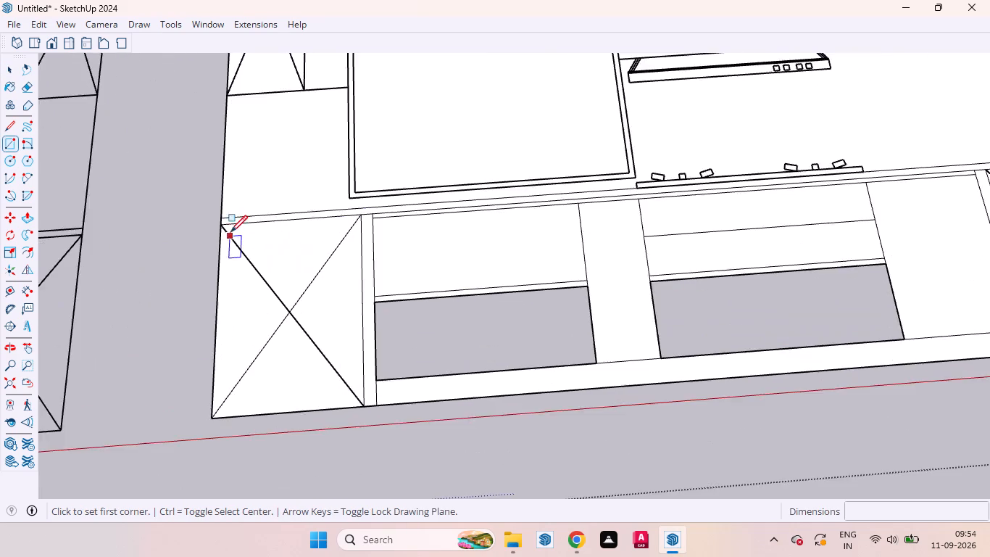
{"action": "scroll", "coordinate": [230, 232], "scroll_direction": "up", "scroll_amount": 3}
{"action": "left_click", "coordinate": [216, 207]}
{"action": "scroll", "coordinate": [283, 346], "scroll_direction": "down", "scroll_amount": 14}
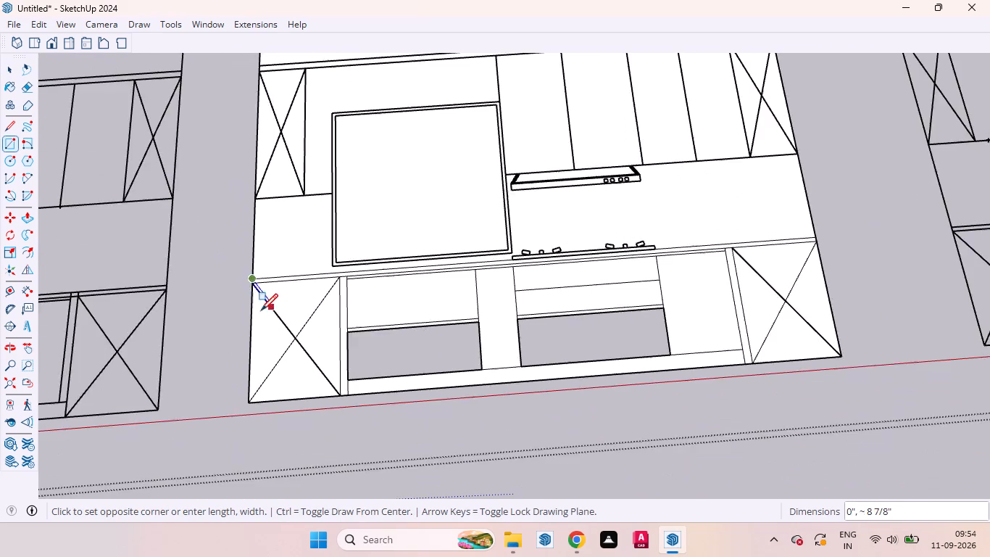
{"action": "scroll", "coordinate": [261, 310], "scroll_direction": "down", "scroll_amount": 7}
{"action": "left_click", "coordinate": [627, 350]}
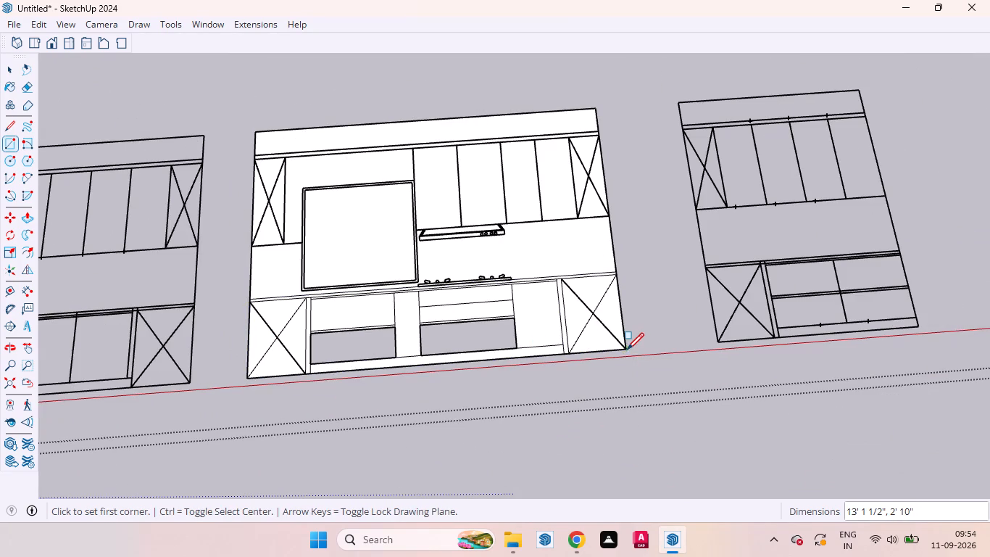
Delete the face covering the backsplash and wall cabinet area above the countertop of the middle elevation.
{"action": "key", "text": "space"}
{"action": "left_click", "coordinate": [555, 244]}
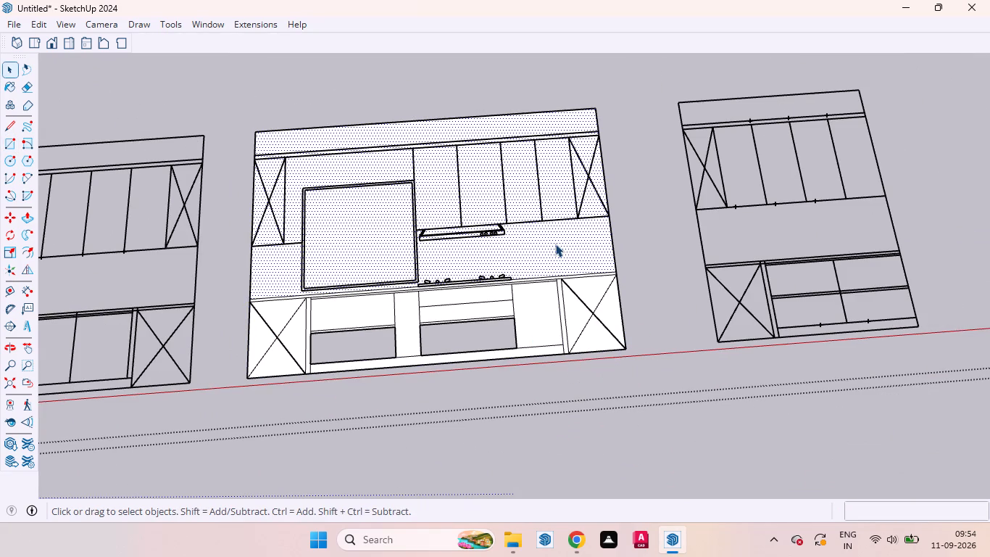
{"action": "key", "text": "Delete"}
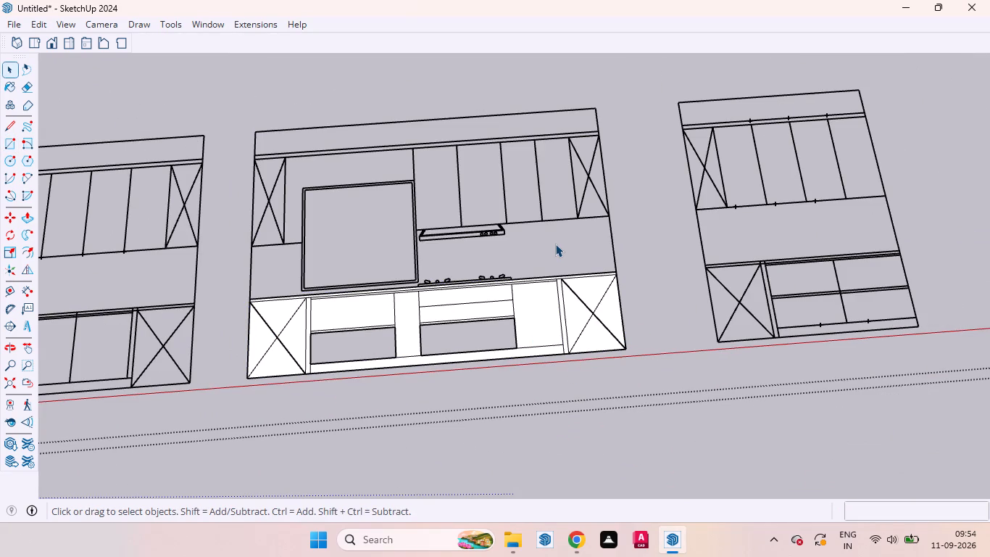
Fill the two open lower drawer fronts of the middle elevation with rectangles, 2' 11 1/2" by 1' 1" and 3' 4" by 1' 1".
{"action": "scroll", "coordinate": [344, 326], "scroll_direction": "up", "scroll_amount": 9}
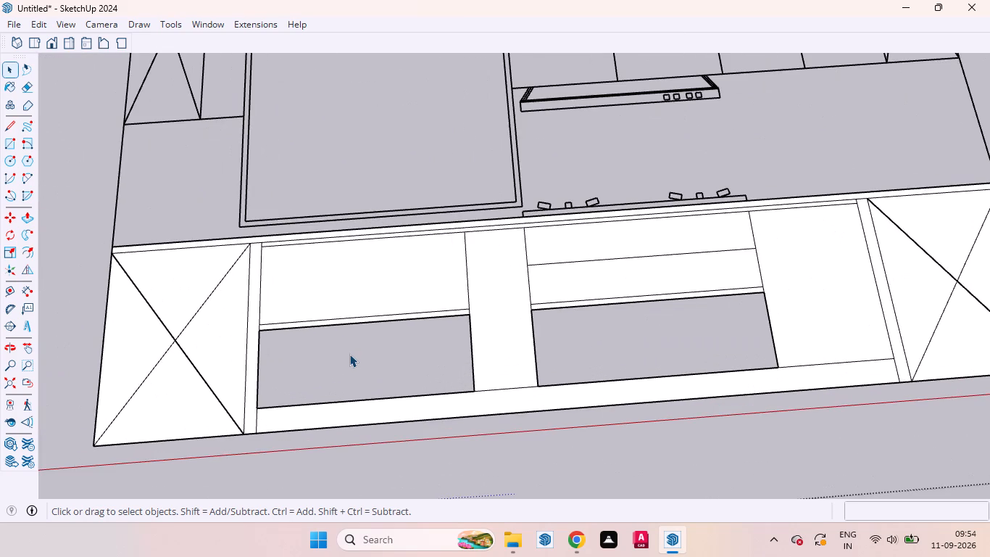
{"action": "key", "text": "r"}
{"action": "left_click", "coordinate": [258, 331]}
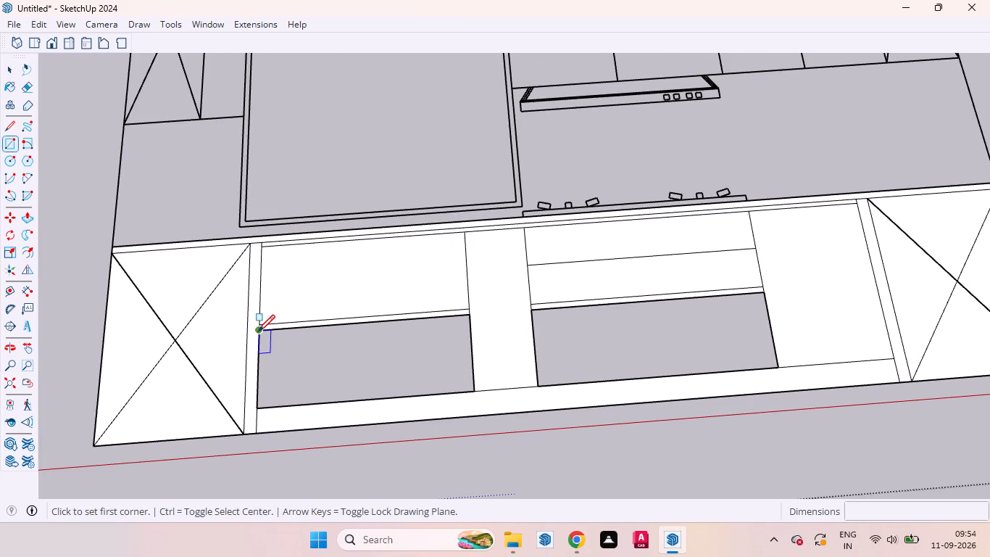
{"action": "left_click", "coordinate": [473, 389]}
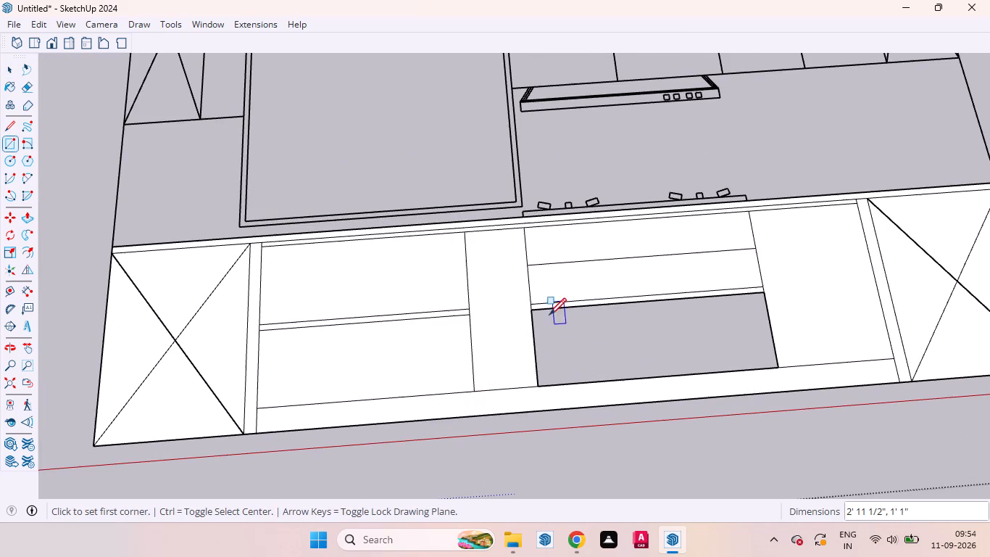
{"action": "left_click", "coordinate": [532, 315]}
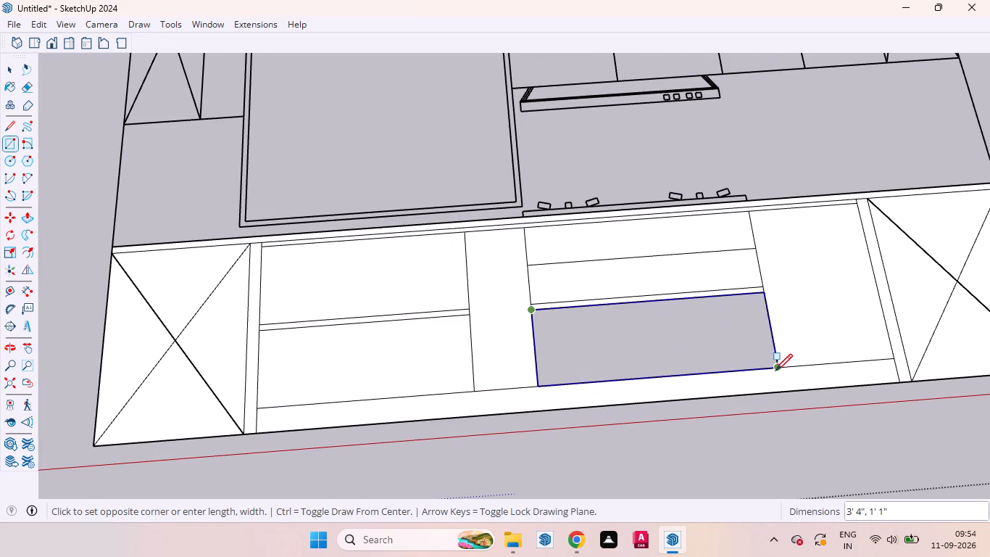
{"action": "left_click", "coordinate": [780, 370]}
{"action": "key", "text": "space"}
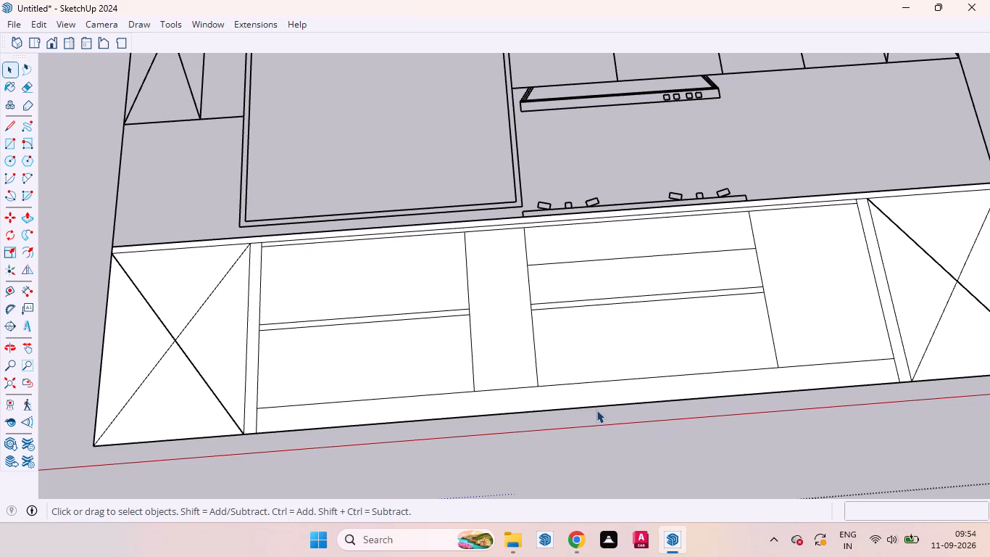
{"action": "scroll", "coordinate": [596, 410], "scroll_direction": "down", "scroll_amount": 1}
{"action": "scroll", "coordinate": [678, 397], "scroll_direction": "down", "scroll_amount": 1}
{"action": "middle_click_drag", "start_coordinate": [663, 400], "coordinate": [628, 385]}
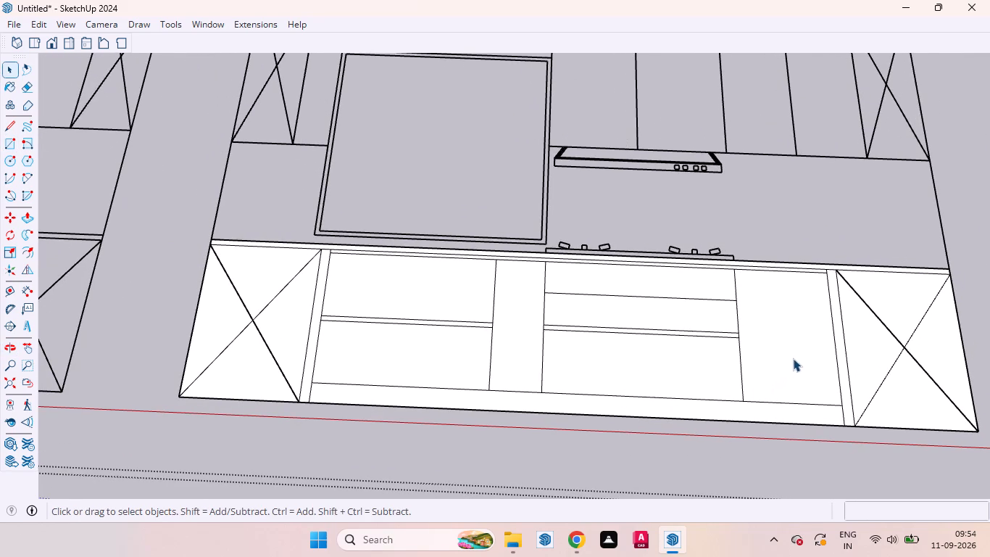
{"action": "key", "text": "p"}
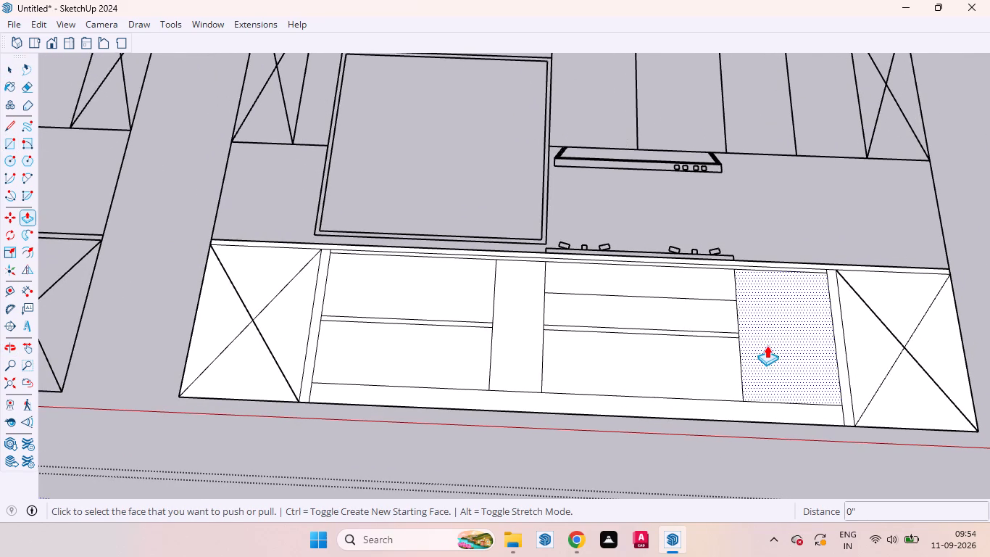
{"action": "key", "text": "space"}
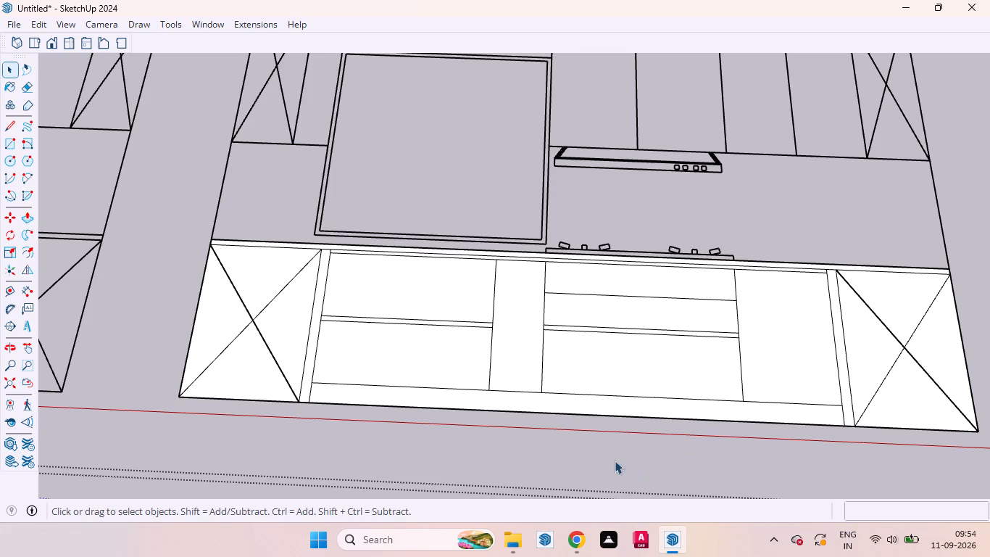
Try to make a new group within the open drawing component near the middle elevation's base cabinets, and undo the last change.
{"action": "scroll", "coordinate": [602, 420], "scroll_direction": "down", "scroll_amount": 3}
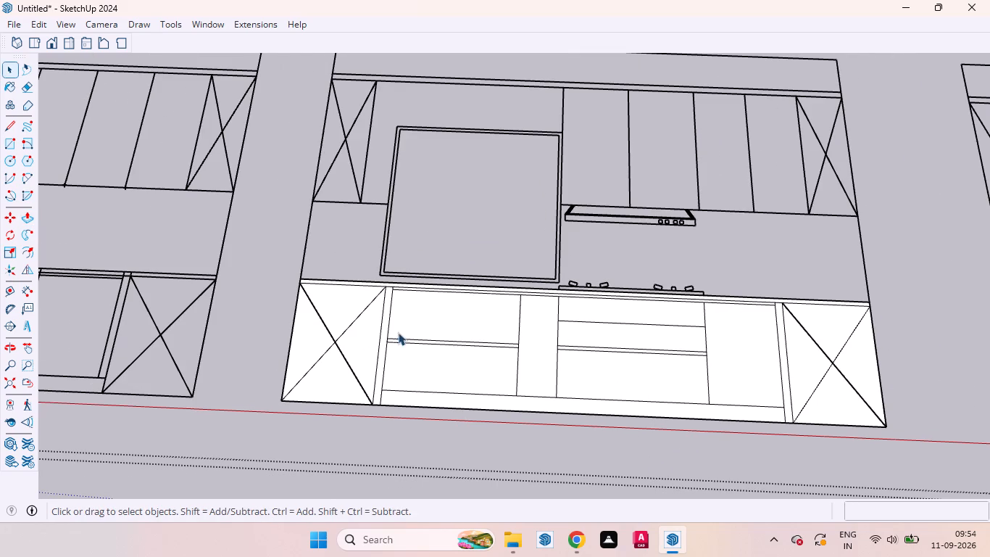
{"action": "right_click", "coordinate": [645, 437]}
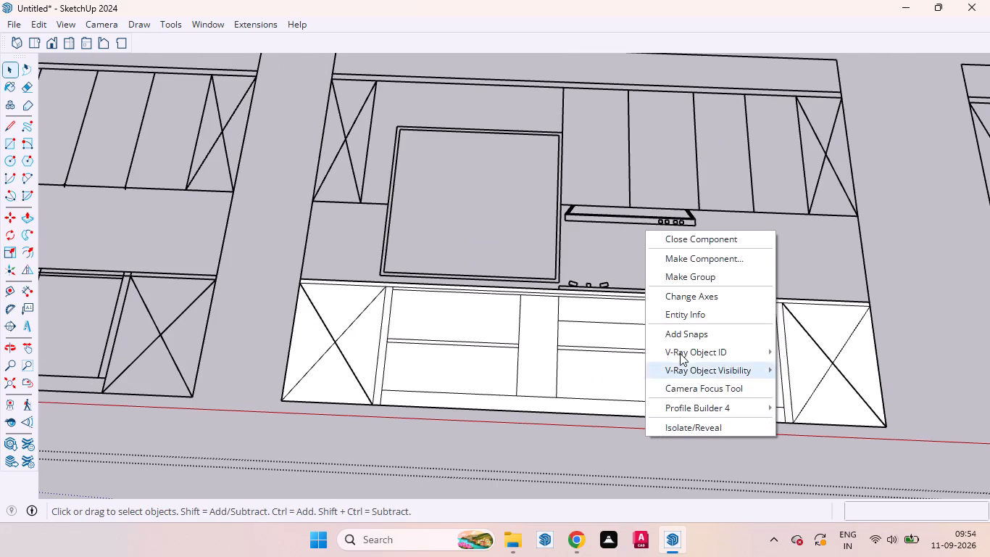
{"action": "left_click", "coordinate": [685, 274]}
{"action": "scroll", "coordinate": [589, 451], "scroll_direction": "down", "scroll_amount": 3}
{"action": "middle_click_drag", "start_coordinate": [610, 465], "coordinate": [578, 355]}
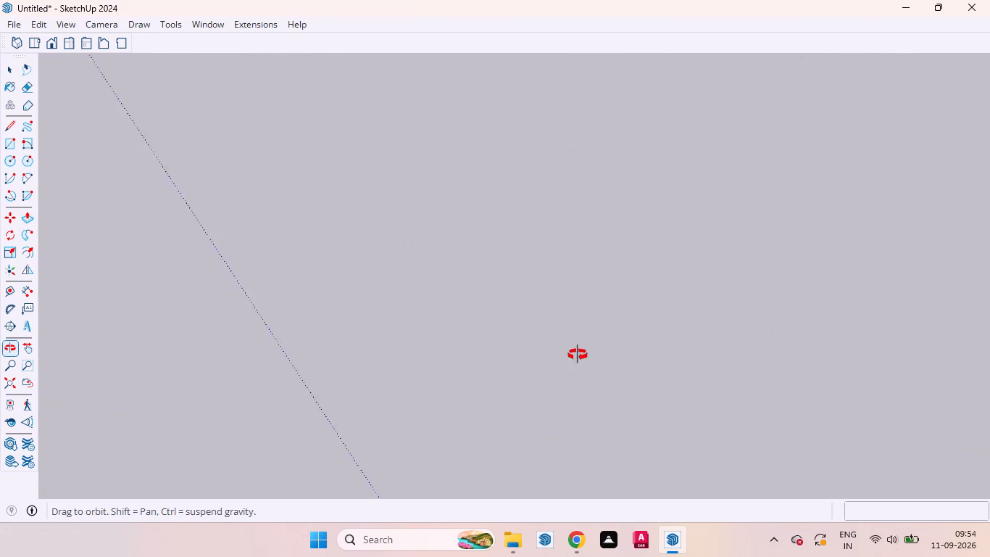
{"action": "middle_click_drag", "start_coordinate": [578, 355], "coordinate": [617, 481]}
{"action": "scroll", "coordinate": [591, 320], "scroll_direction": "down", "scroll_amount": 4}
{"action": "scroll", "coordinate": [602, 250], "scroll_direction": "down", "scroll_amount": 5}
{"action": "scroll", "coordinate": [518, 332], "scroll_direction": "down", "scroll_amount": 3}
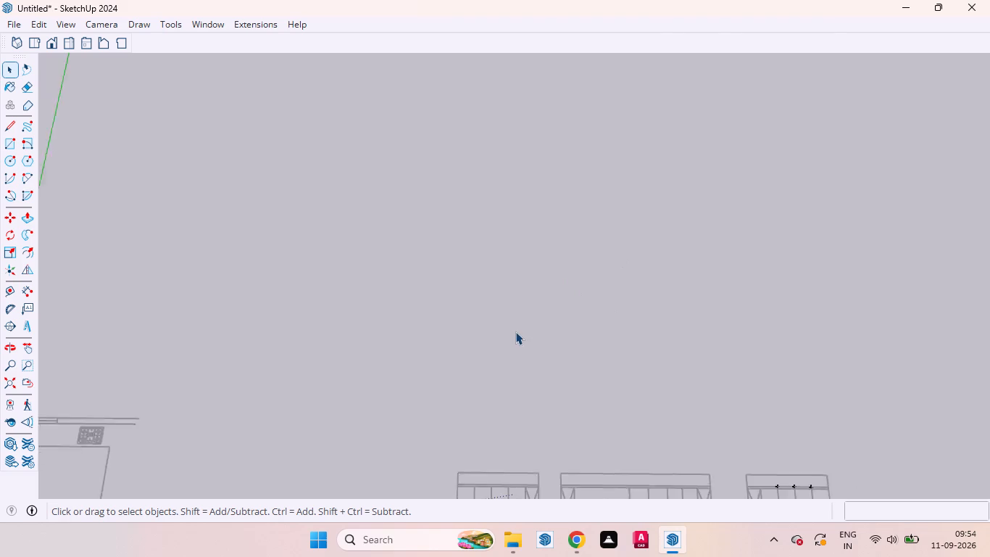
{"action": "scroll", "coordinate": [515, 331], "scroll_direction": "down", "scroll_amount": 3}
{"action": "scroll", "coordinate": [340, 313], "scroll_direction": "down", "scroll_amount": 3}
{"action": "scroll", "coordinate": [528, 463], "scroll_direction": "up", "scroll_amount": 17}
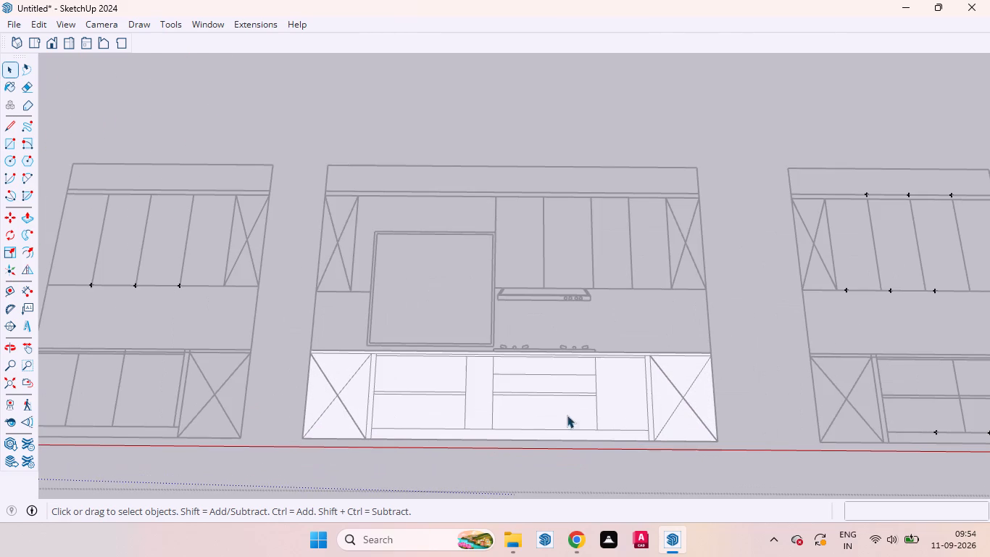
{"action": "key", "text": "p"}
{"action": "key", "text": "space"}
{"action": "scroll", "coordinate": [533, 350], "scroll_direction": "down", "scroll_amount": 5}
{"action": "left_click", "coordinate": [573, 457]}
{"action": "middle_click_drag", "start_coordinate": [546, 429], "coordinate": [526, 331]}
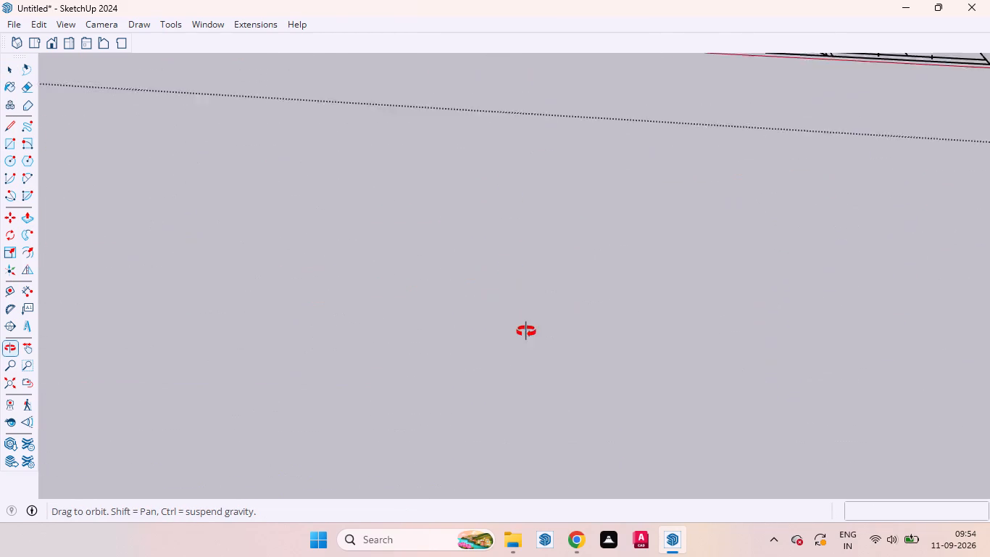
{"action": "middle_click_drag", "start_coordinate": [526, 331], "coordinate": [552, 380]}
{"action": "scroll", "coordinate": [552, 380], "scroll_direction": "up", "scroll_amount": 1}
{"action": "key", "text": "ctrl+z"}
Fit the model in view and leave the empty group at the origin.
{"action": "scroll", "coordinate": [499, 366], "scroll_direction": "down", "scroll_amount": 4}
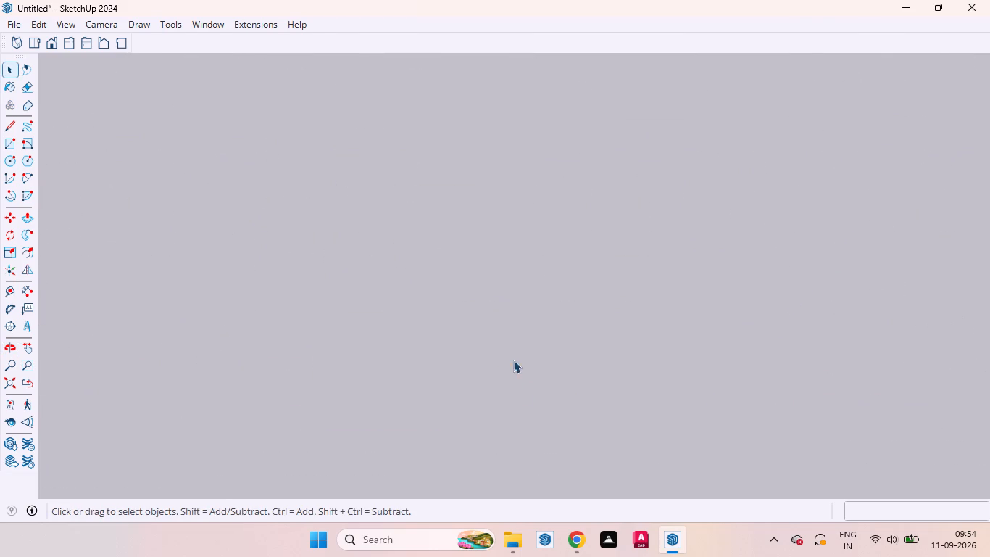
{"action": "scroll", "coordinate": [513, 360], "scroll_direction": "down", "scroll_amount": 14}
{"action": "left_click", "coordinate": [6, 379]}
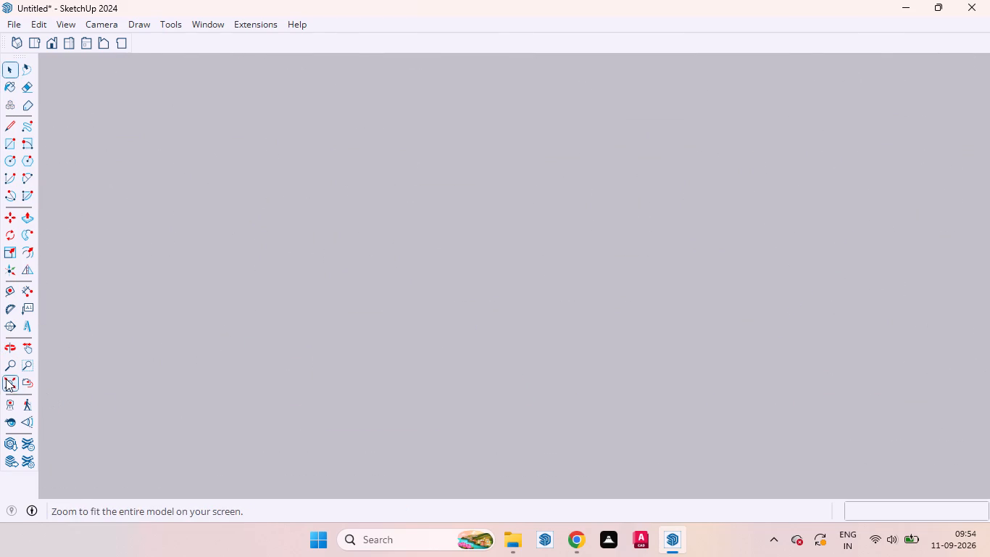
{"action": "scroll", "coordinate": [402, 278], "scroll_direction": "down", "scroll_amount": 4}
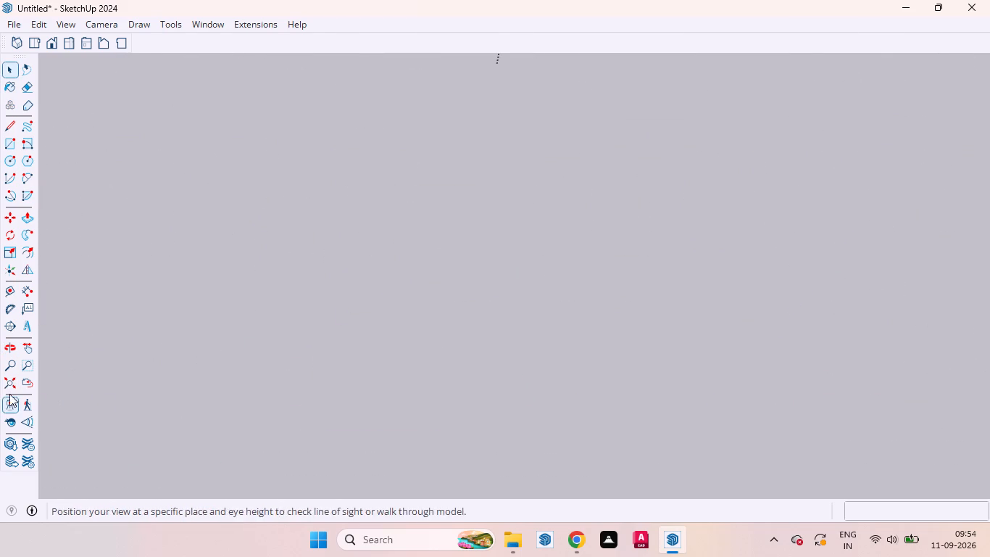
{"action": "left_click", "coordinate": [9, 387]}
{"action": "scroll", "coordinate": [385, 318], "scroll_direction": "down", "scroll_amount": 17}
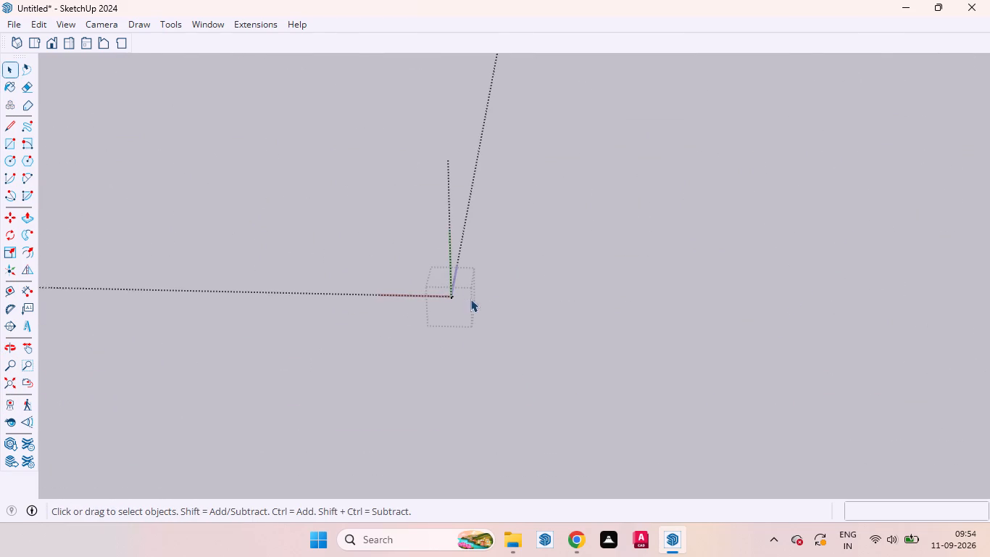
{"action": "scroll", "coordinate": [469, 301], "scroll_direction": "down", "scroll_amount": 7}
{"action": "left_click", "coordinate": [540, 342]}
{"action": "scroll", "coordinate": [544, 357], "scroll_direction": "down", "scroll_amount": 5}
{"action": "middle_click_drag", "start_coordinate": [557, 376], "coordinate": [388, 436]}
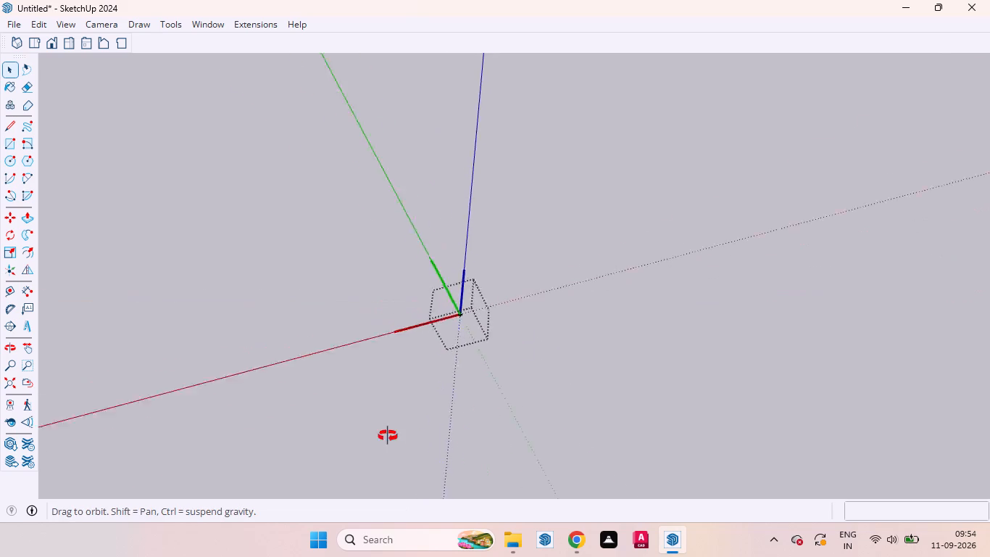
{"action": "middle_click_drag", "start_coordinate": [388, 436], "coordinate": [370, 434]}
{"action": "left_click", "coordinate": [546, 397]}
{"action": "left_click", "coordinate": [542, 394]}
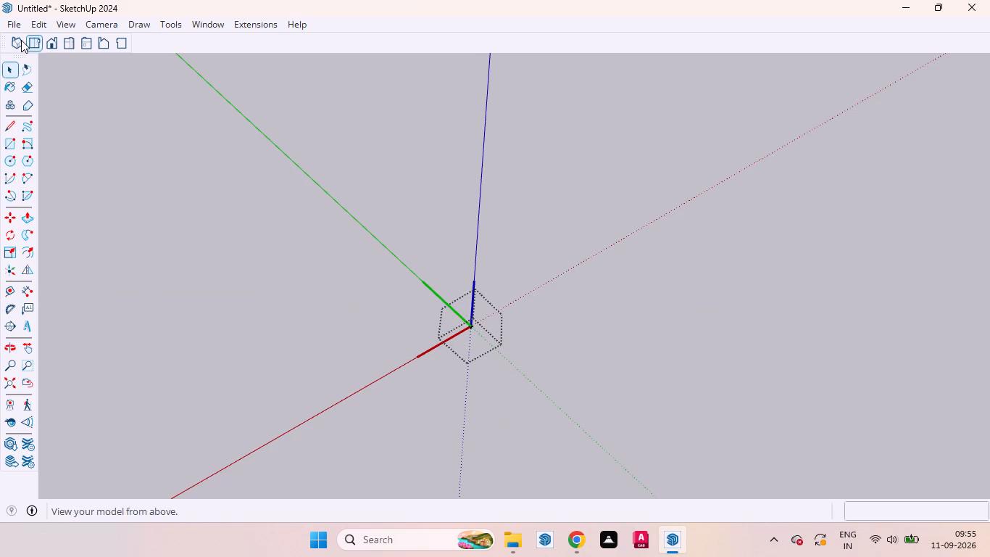
Return to the isometric view, fit the whole drawing and locate the base cabinets of the middle elevation again.
{"action": "left_click", "coordinate": [20, 40]}
{"action": "left_click", "coordinate": [565, 335]}
{"action": "middle_click_drag", "start_coordinate": [564, 228], "coordinate": [512, 539]}
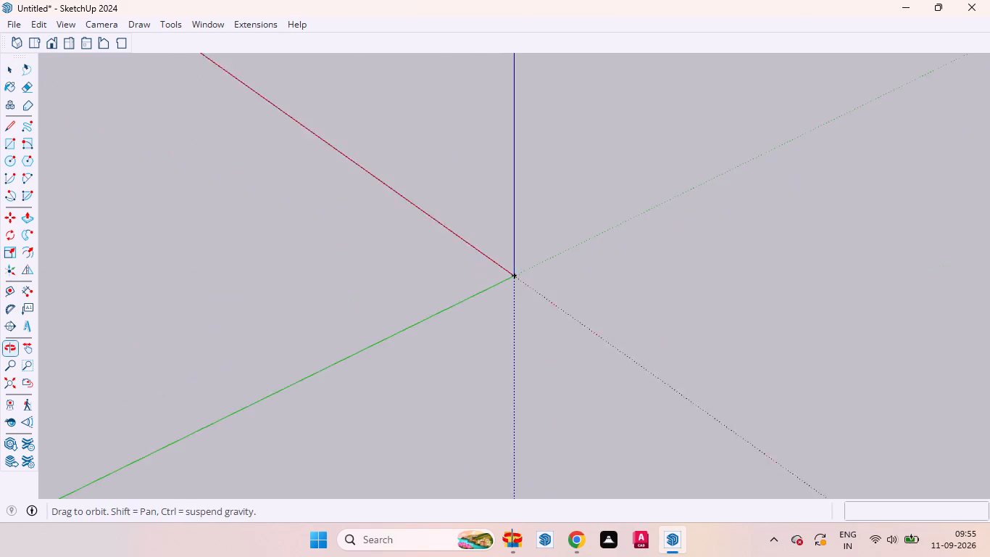
{"action": "middle_click_drag", "start_coordinate": [512, 539], "coordinate": [0, 447]}
{"action": "middle_click_drag", "start_coordinate": [653, 318], "coordinate": [441, 395]}
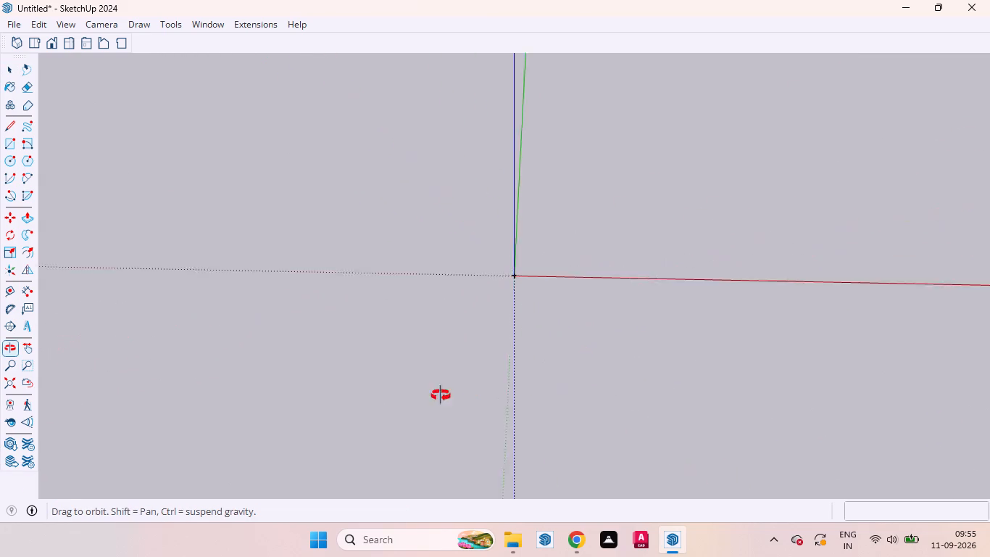
{"action": "middle_click_drag", "start_coordinate": [441, 395], "coordinate": [303, 367]}
{"action": "left_click", "coordinate": [691, 308]}
{"action": "scroll", "coordinate": [506, 318], "scroll_direction": "up", "scroll_amount": 5}
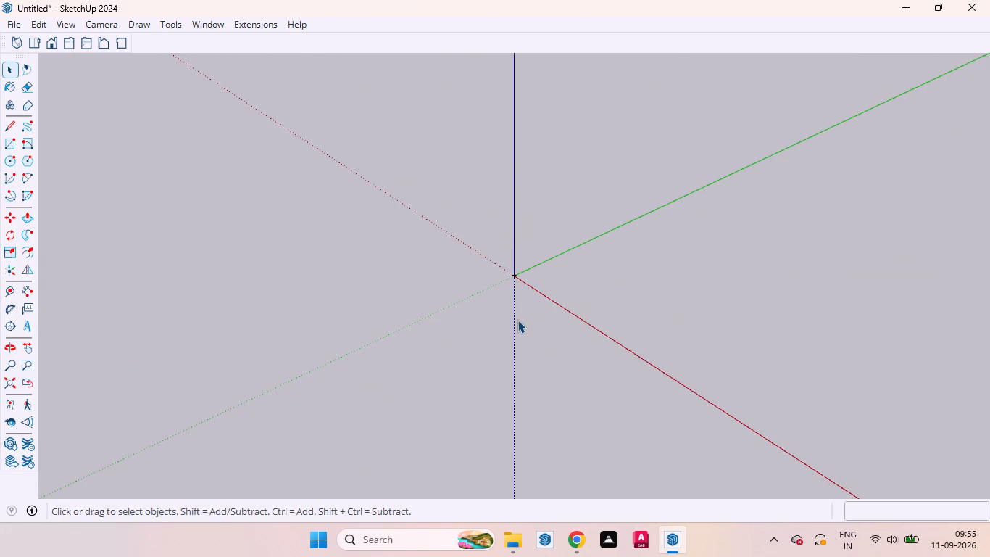
{"action": "left_click", "coordinate": [595, 398]}
{"action": "left_click", "coordinate": [593, 404]}
{"action": "left_click", "coordinate": [14, 379]}
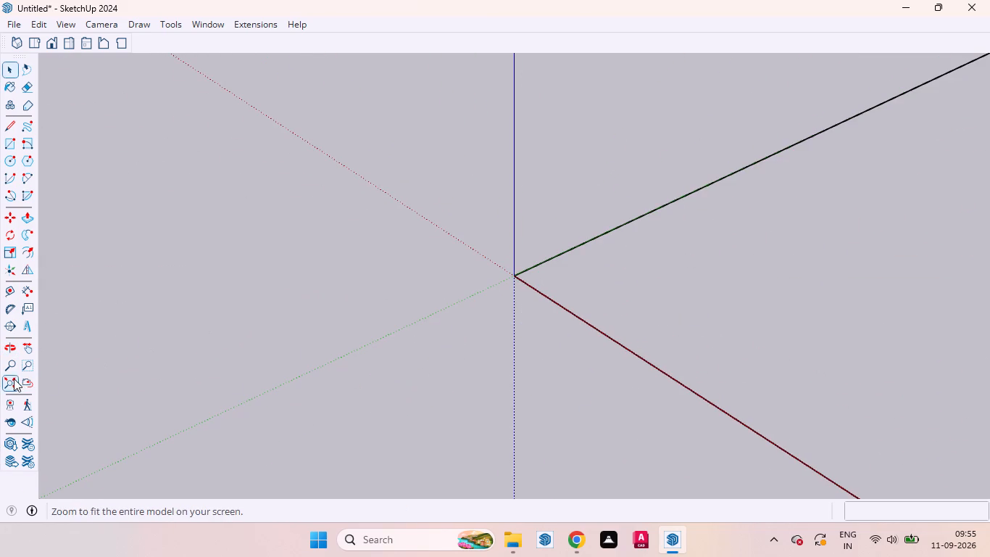
{"action": "scroll", "coordinate": [540, 333], "scroll_direction": "down", "scroll_amount": 18}
{"action": "scroll", "coordinate": [167, 337], "scroll_direction": "down", "scroll_amount": 2}
{"action": "scroll", "coordinate": [165, 342], "scroll_direction": "up", "scroll_amount": 2}
{"action": "scroll", "coordinate": [164, 342], "scroll_direction": "down", "scroll_amount": 5}
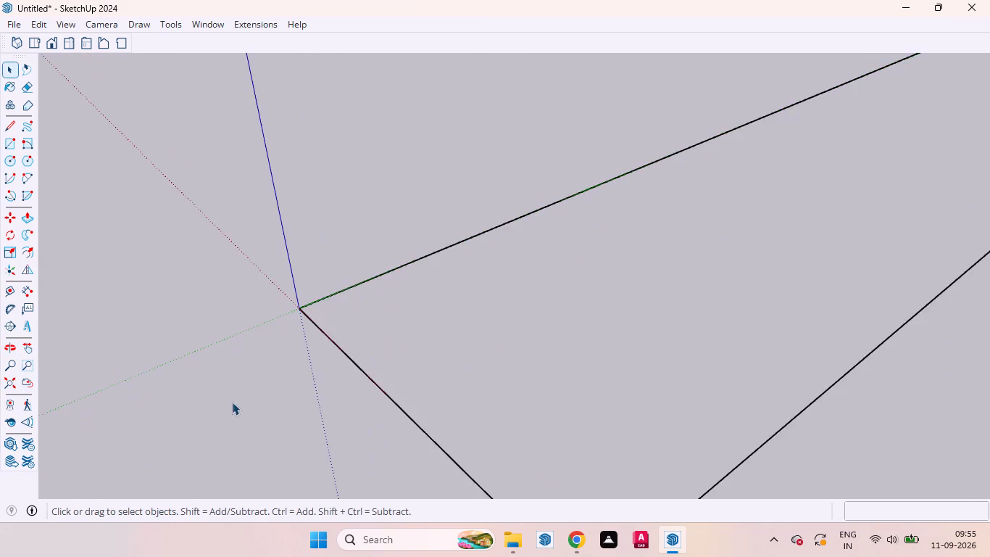
{"action": "middle_click_drag", "start_coordinate": [244, 398], "coordinate": [471, 453]}
{"action": "scroll", "coordinate": [474, 450], "scroll_direction": "up", "scroll_amount": 1}
{"action": "scroll", "coordinate": [407, 451], "scroll_direction": "down", "scroll_amount": 20}
{"action": "scroll", "coordinate": [407, 451], "scroll_direction": "down", "scroll_amount": 1}
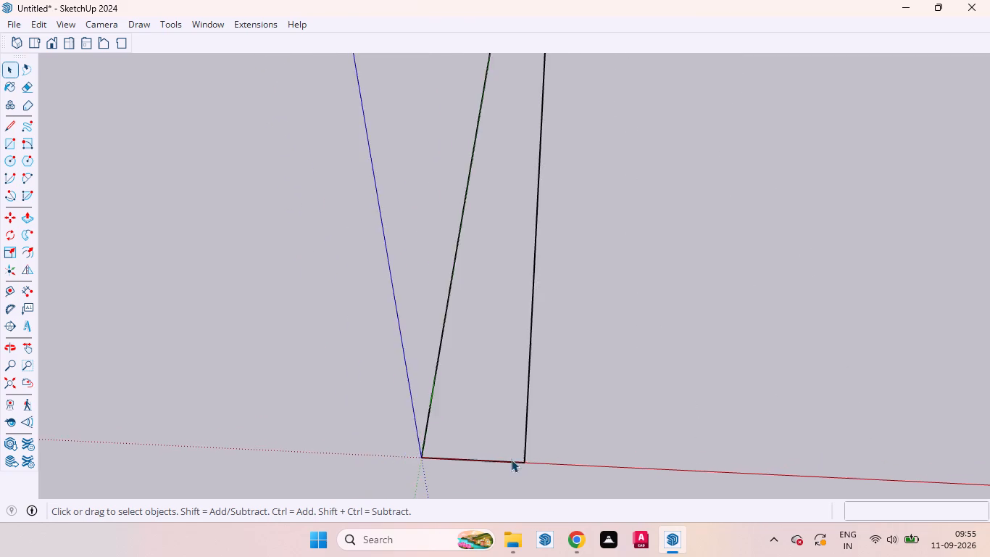
{"action": "scroll", "coordinate": [511, 459], "scroll_direction": "down", "scroll_amount": 12}
{"action": "scroll", "coordinate": [476, 497], "scroll_direction": "down", "scroll_amount": 19}
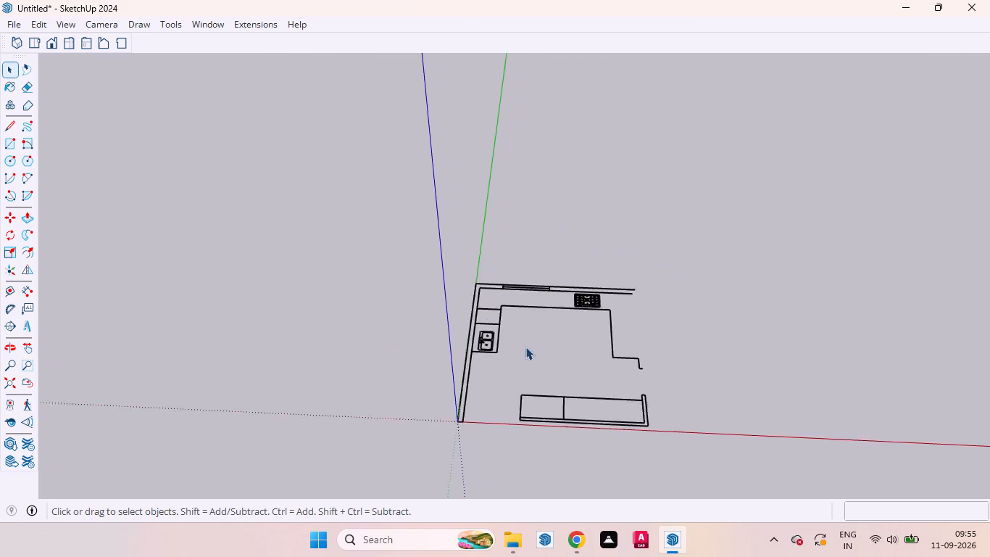
{"action": "scroll", "coordinate": [516, 353], "scroll_direction": "down", "scroll_amount": 6}
{"action": "scroll", "coordinate": [352, 359], "scroll_direction": "down", "scroll_amount": 6}
{"action": "scroll", "coordinate": [820, 408], "scroll_direction": "up", "scroll_amount": 18}
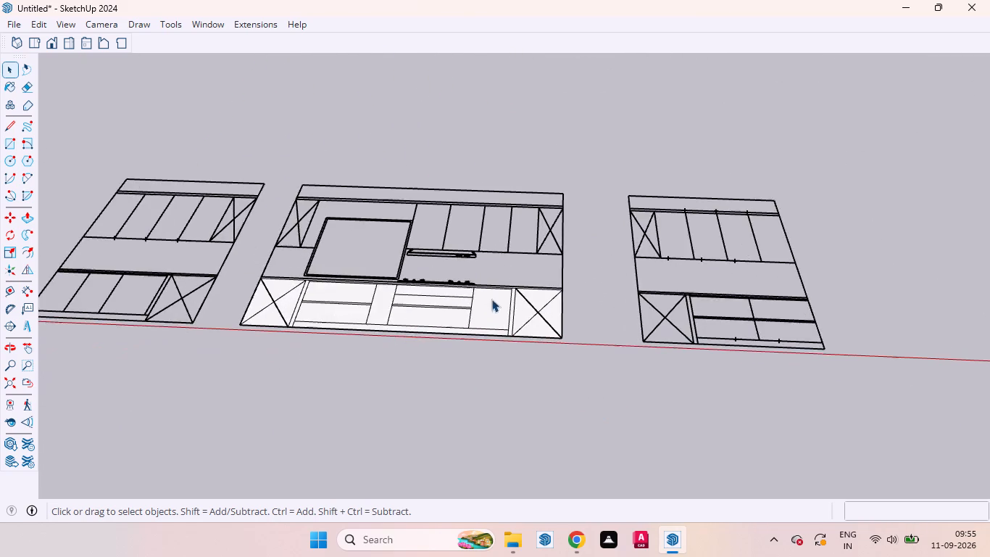
{"action": "scroll", "coordinate": [349, 214], "scroll_direction": "up", "scroll_amount": 5}
Open the kitchen drawing component for editing and check that individual drawer and crossed corner cabinet faces of the middle elevation can be selected.
{"action": "left_click", "coordinate": [367, 356]}
{"action": "double_click", "coordinate": [367, 356]}
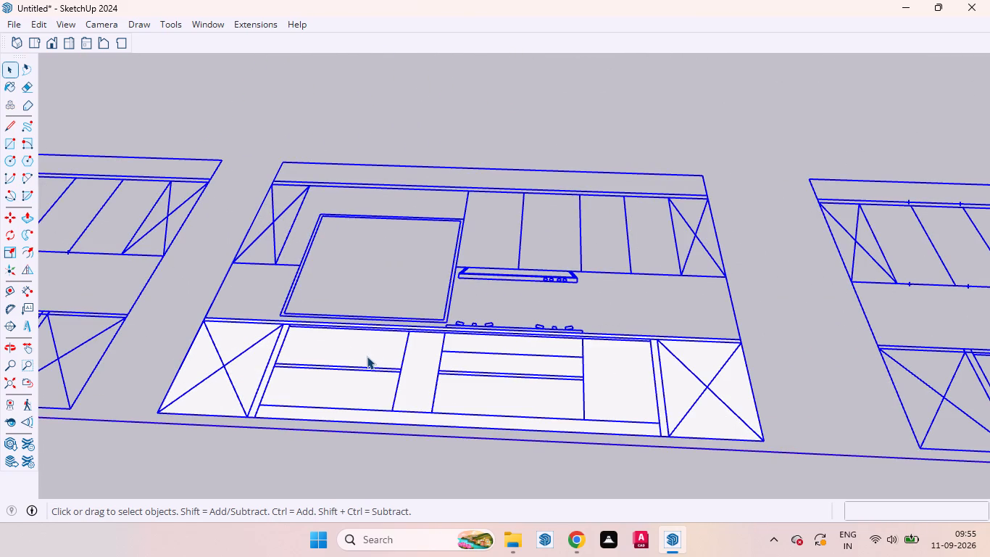
{"action": "left_click", "coordinate": [367, 356]}
{"action": "double_click", "coordinate": [367, 356]}
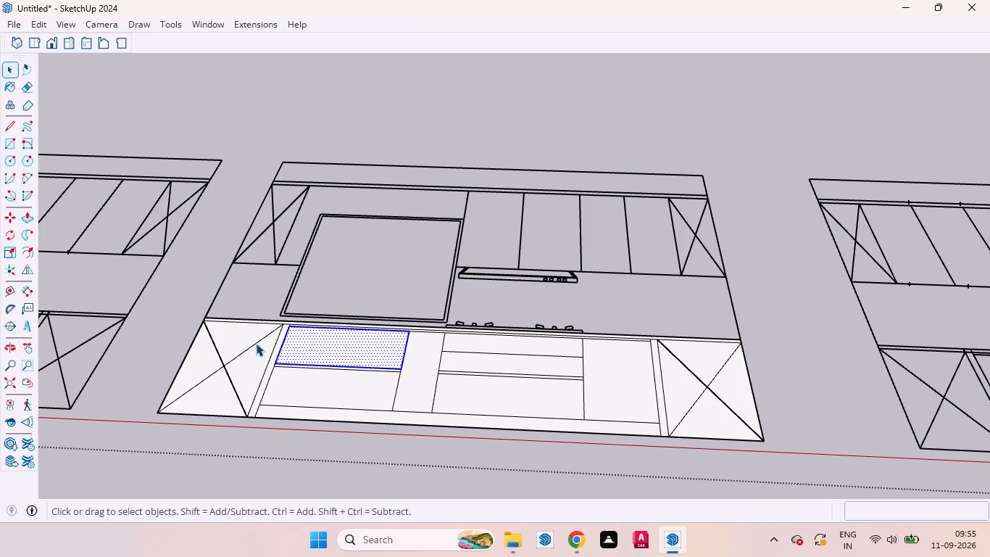
{"action": "left_click", "coordinate": [281, 455]}
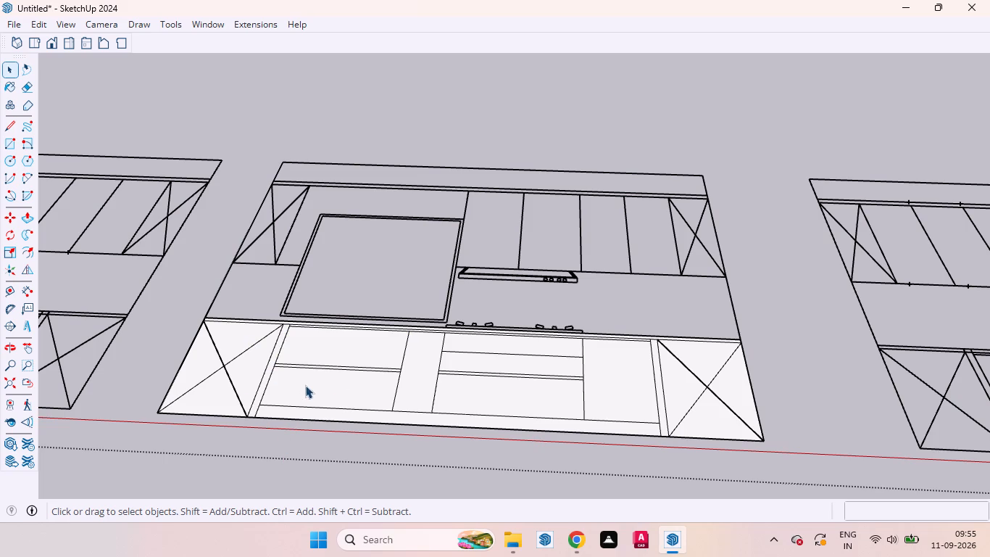
{"action": "left_click", "coordinate": [305, 385]}
{"action": "double_click", "coordinate": [226, 329]}
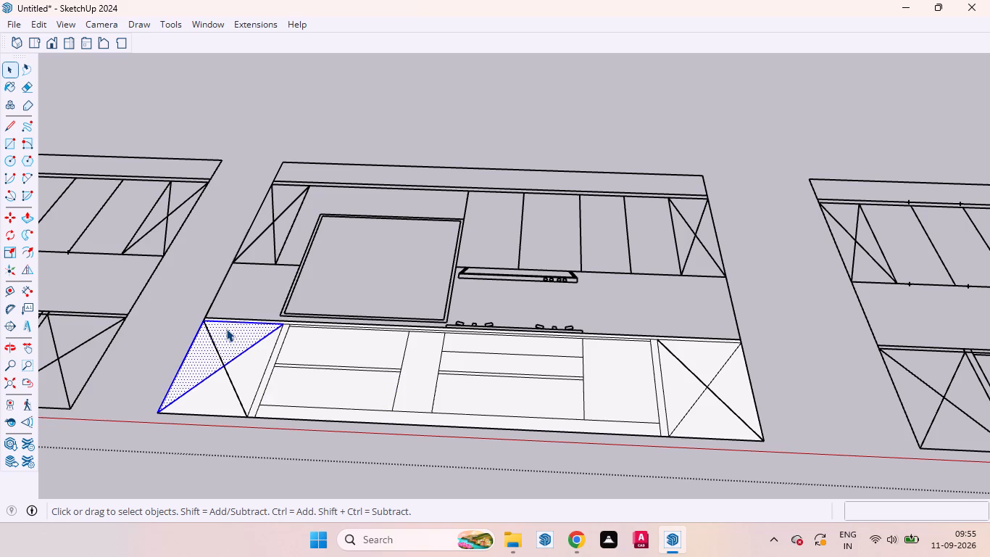
{"action": "left_click", "coordinate": [278, 440]}
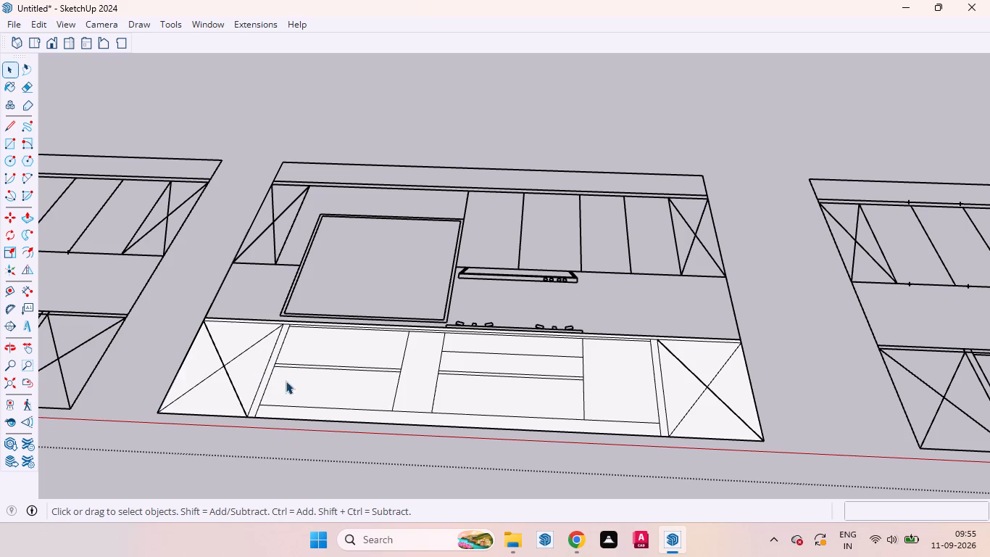
Draw a 9' 1 1/2" by about 2' 8 13/16" rectangle over the middle elevation's base cabinets, between the two crossed corner cabinets.
{"action": "key", "text": "r"}
{"action": "scroll", "coordinate": [290, 347], "scroll_direction": "up", "scroll_amount": 9}
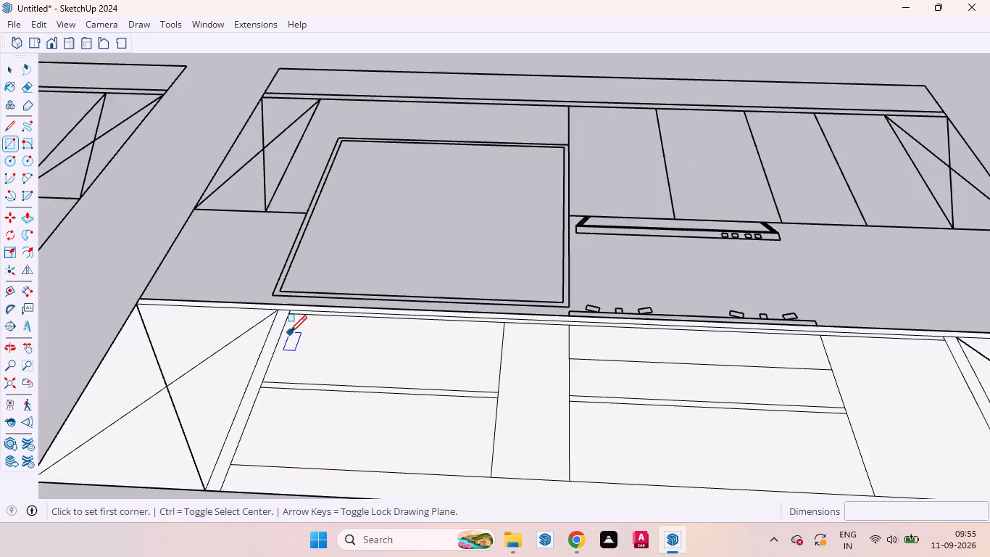
{"action": "scroll", "coordinate": [290, 332], "scroll_direction": "up", "scroll_amount": 3}
{"action": "left_click", "coordinate": [272, 295]}
{"action": "scroll", "coordinate": [280, 337], "scroll_direction": "down", "scroll_amount": 5}
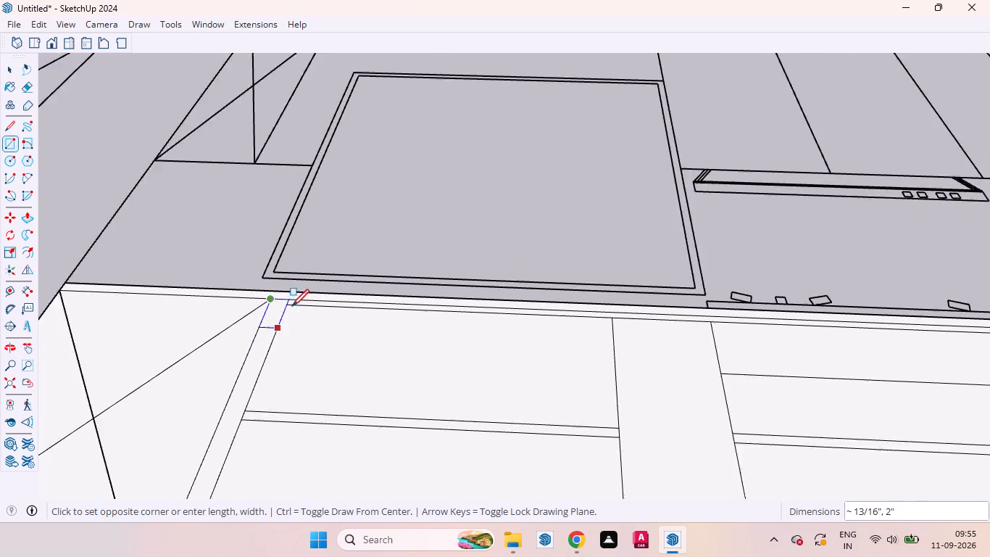
{"action": "scroll", "coordinate": [292, 306], "scroll_direction": "down", "scroll_amount": 8}
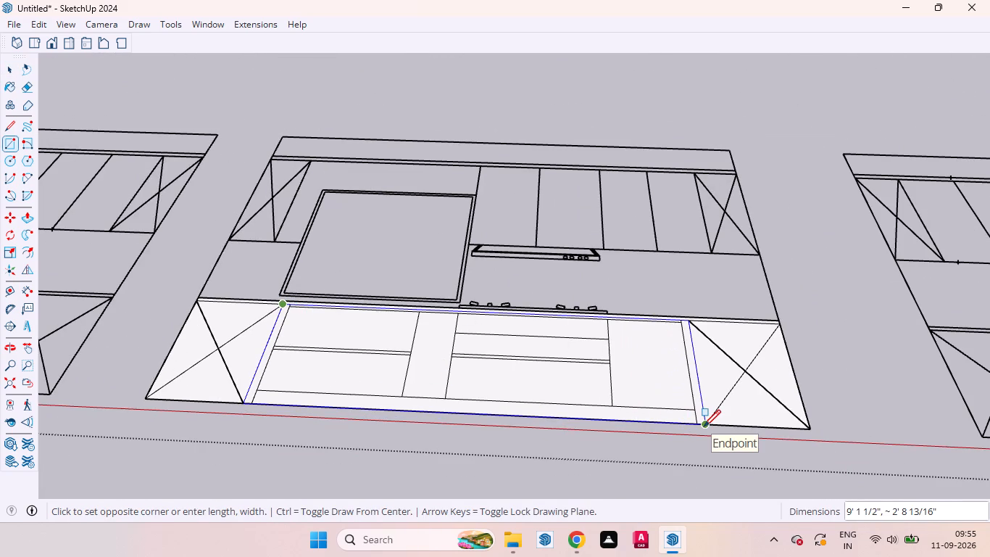
{"action": "left_click", "coordinate": [707, 423]}
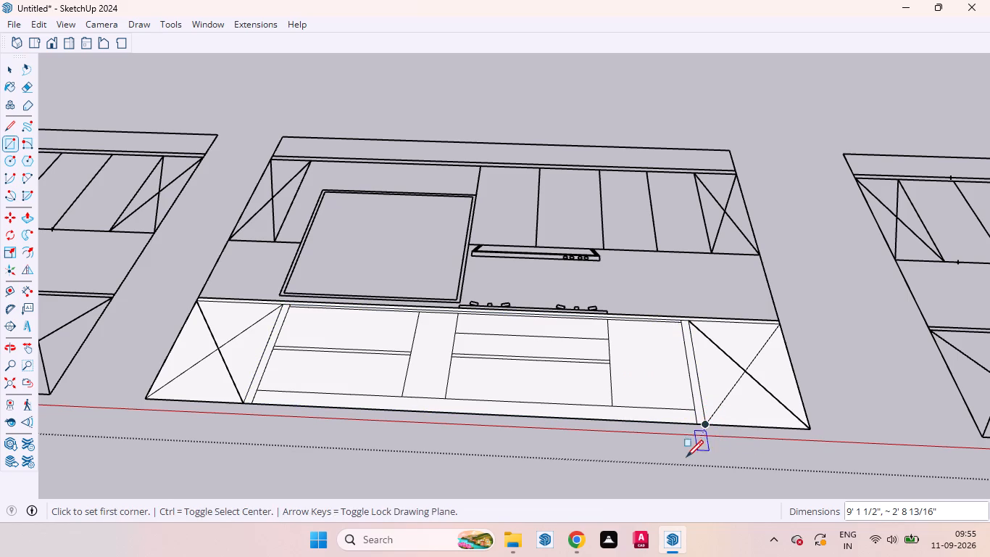
Make a group from the plain door face and its edges beside the right crossed corner cabinet.
{"action": "key", "text": "space"}
{"action": "left_click", "coordinate": [645, 372]}
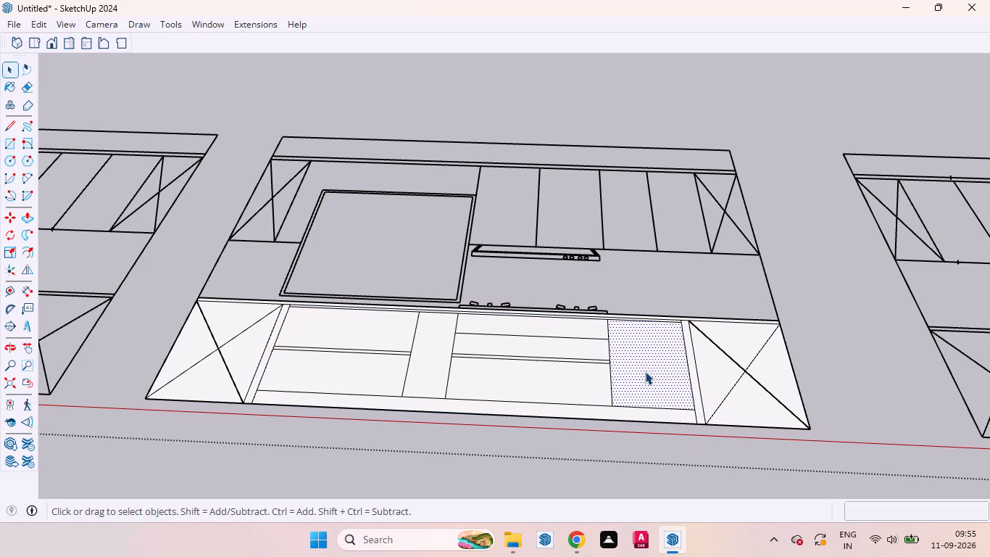
{"action": "double_click", "coordinate": [645, 371]}
{"action": "right_click", "coordinate": [645, 371]}
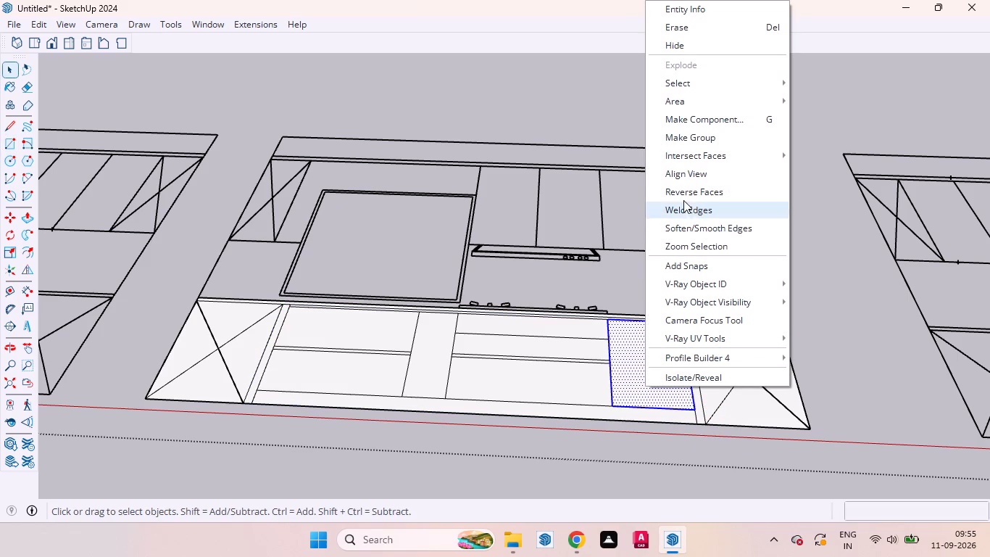
{"action": "left_click", "coordinate": [691, 142]}
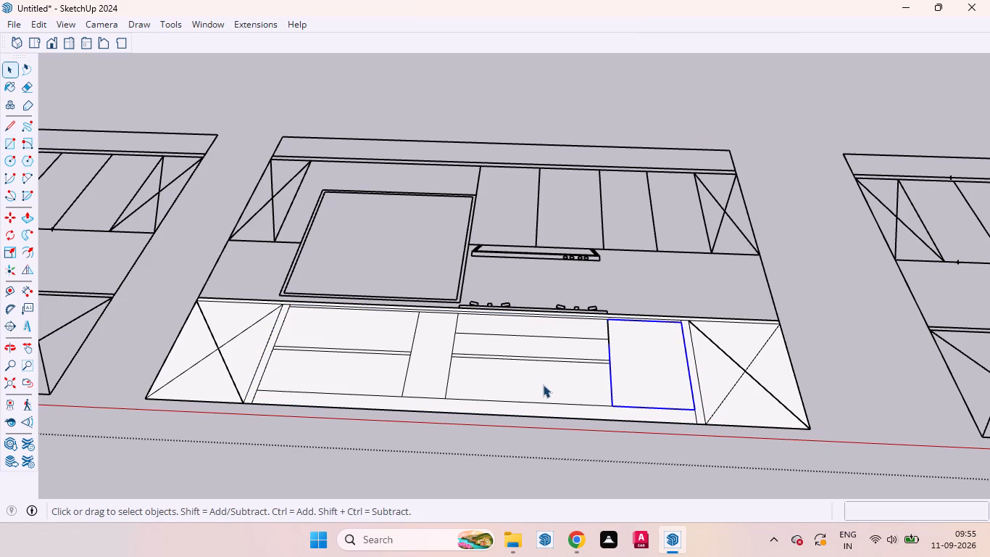
Make a separate group from each of the three drawer faces below the hob: bottom, middle and top.
{"action": "left_click", "coordinate": [543, 384]}
{"action": "double_click", "coordinate": [543, 384]}
{"action": "right_click", "coordinate": [543, 384]}
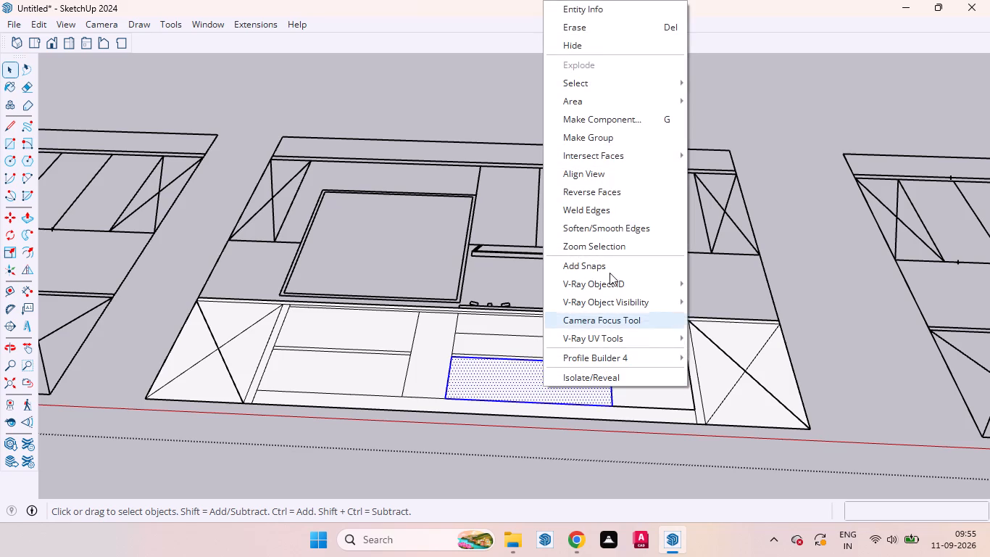
{"action": "left_click", "coordinate": [601, 136]}
{"action": "double_click", "coordinate": [483, 344]}
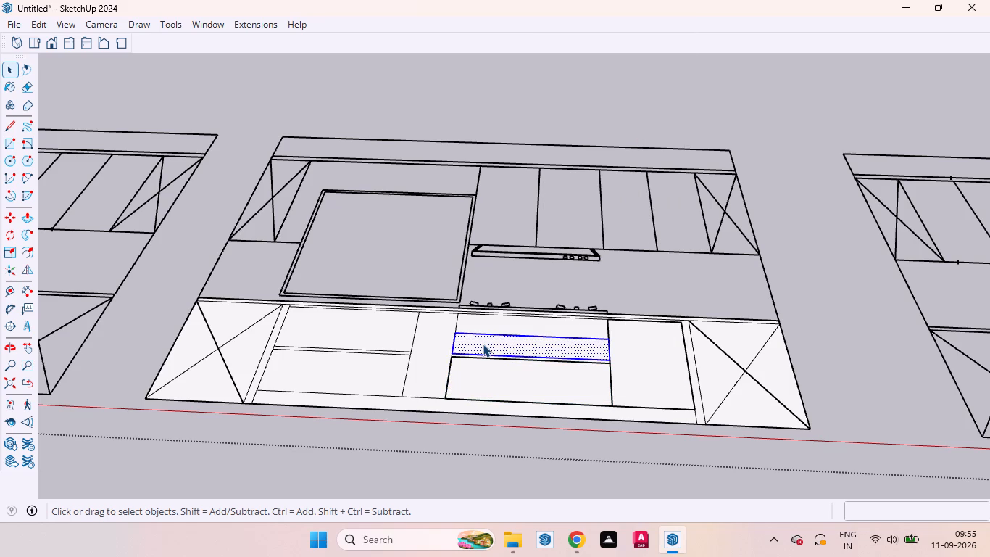
{"action": "right_click", "coordinate": [483, 344]}
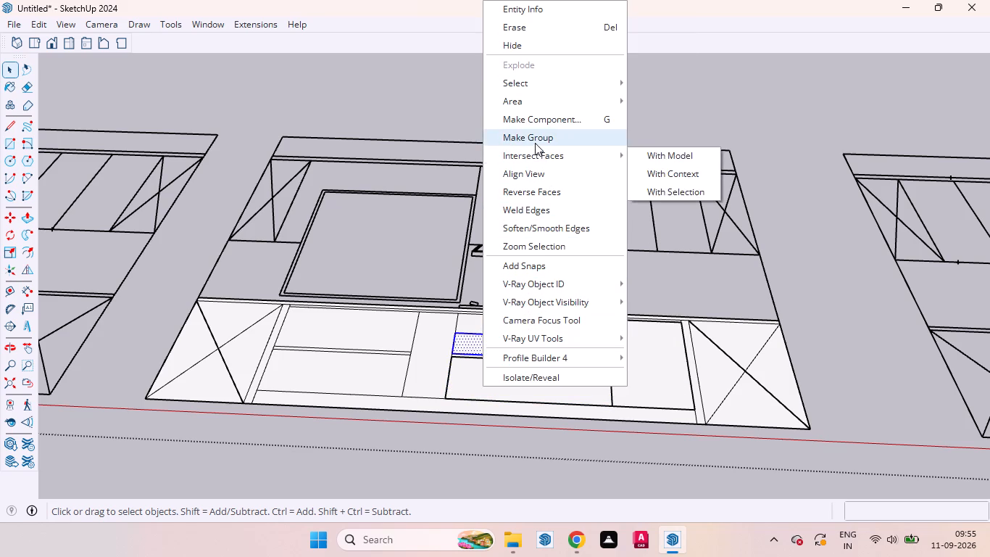
{"action": "left_click", "coordinate": [535, 143]}
{"action": "double_click", "coordinate": [489, 324]}
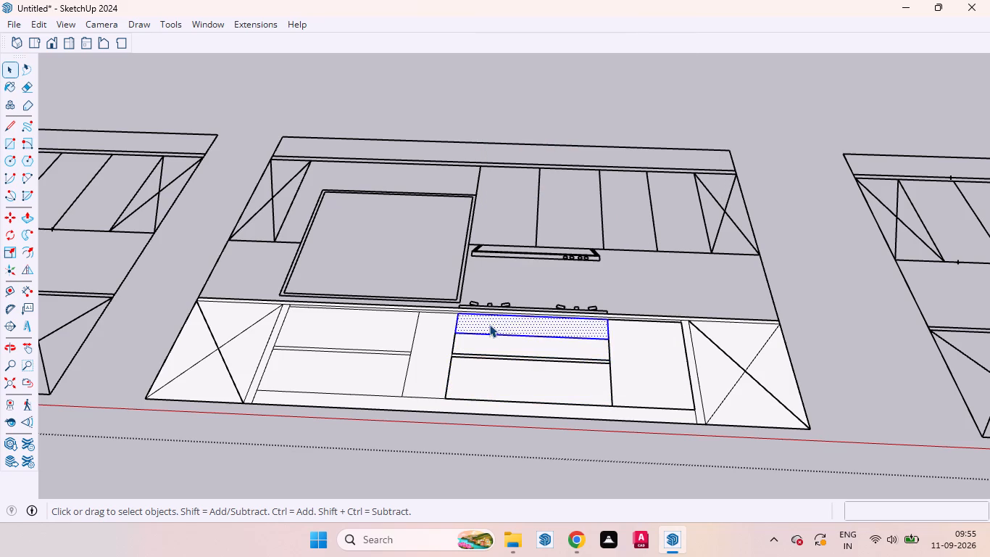
{"action": "right_click", "coordinate": [489, 324]}
{"action": "left_click", "coordinate": [546, 136]}
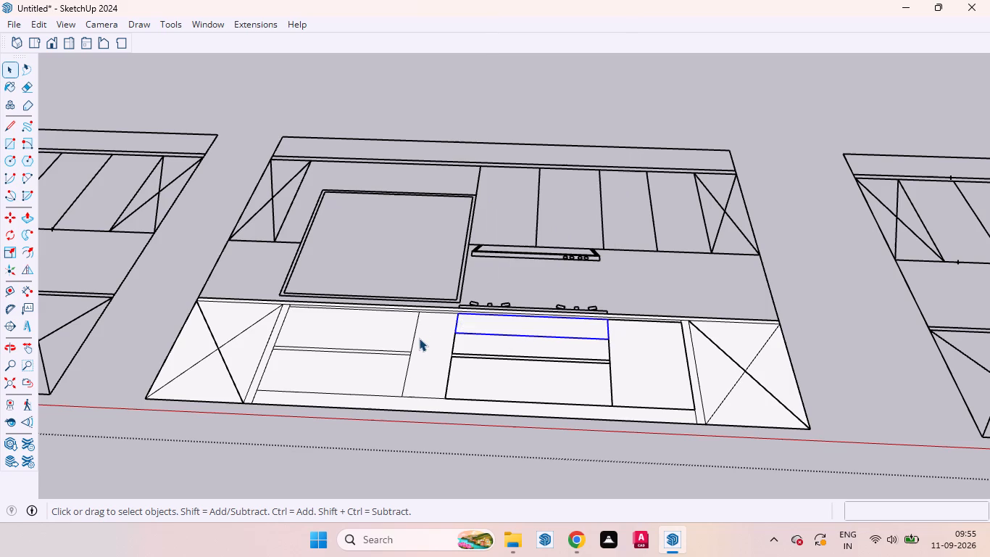
Make separate groups from the narrow face beside the hob drawers and the upper drawer face of the left base unit.
{"action": "double_click", "coordinate": [419, 338]}
{"action": "right_click", "coordinate": [419, 338]}
{"action": "left_click", "coordinate": [478, 133]}
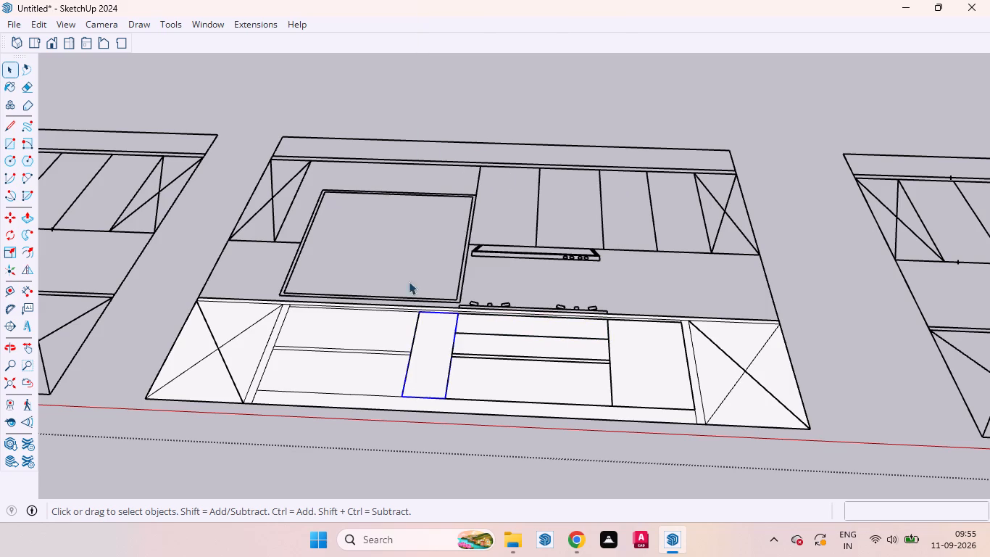
{"action": "double_click", "coordinate": [385, 327]}
{"action": "right_click", "coordinate": [385, 327]}
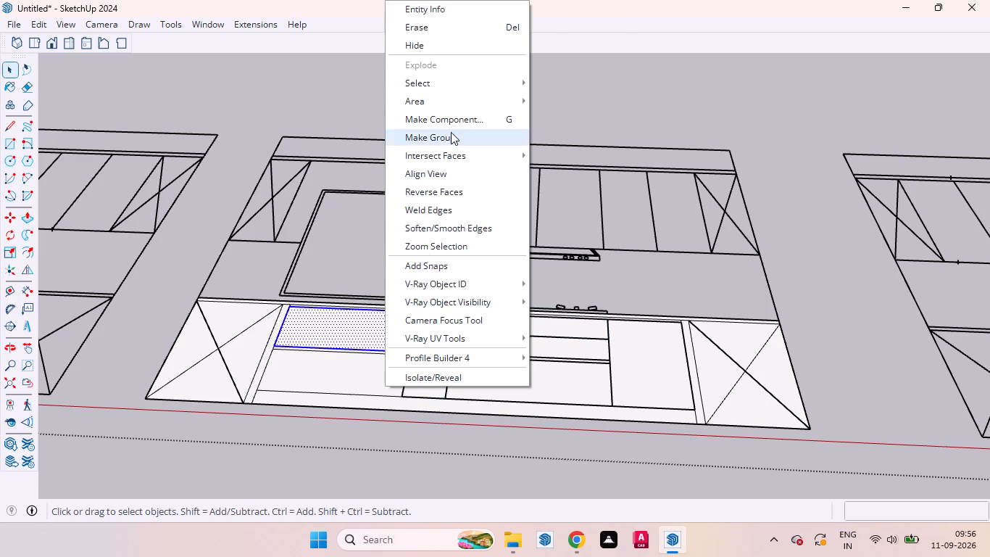
{"action": "left_click", "coordinate": [451, 132]}
Group the remaining connected base cabinet geometry, including the lower left drawer face and corner cabinets, leaving out the wall's side and top outline edges.
{"action": "double_click", "coordinate": [385, 368]}
{"action": "left_click", "coordinate": [383, 368]}
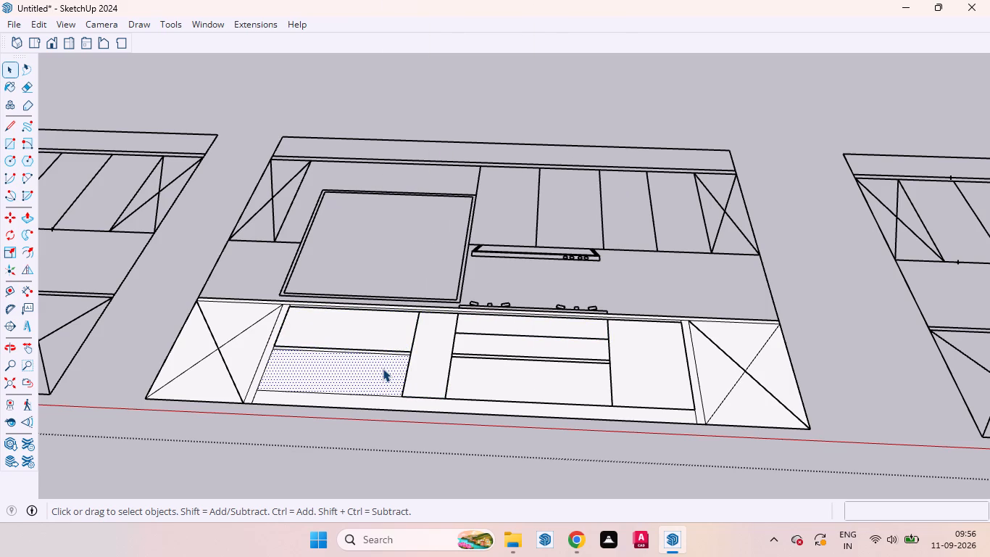
{"action": "double_click", "coordinate": [383, 368]}
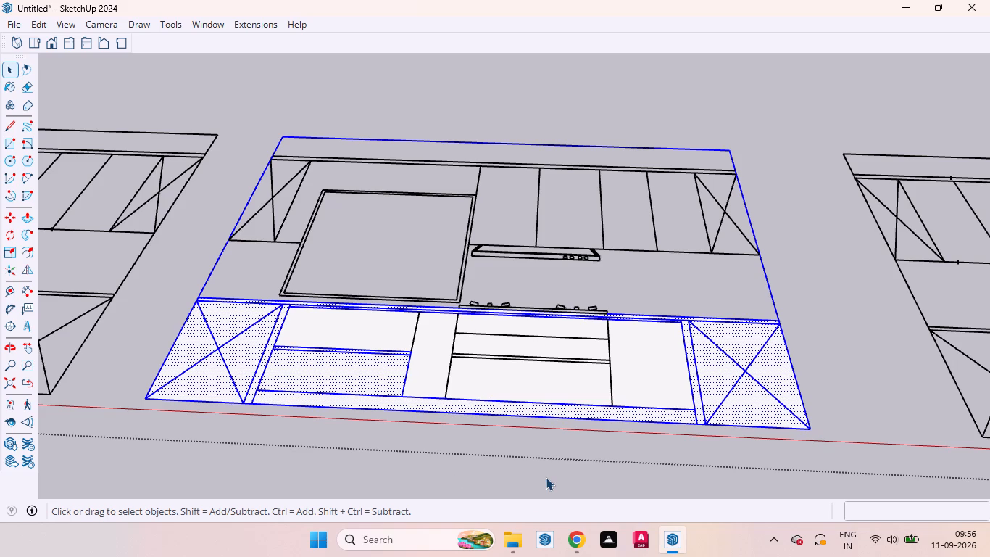
{"action": "left_click", "coordinate": [215, 263], "text": "ctrl"}
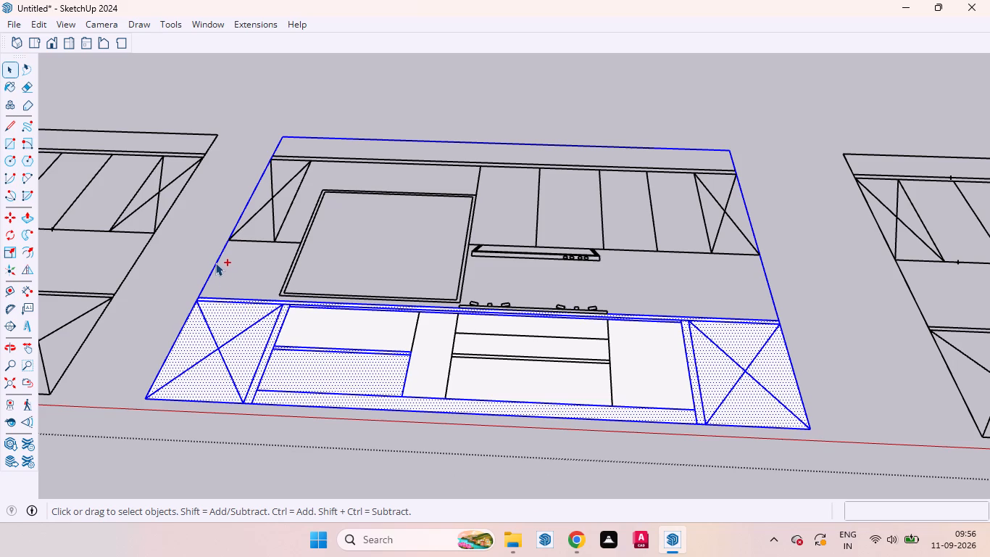
{"action": "left_click", "coordinate": [219, 262], "text": "ctrl"}
{"action": "left_click", "coordinate": [211, 266], "text": "shift"}
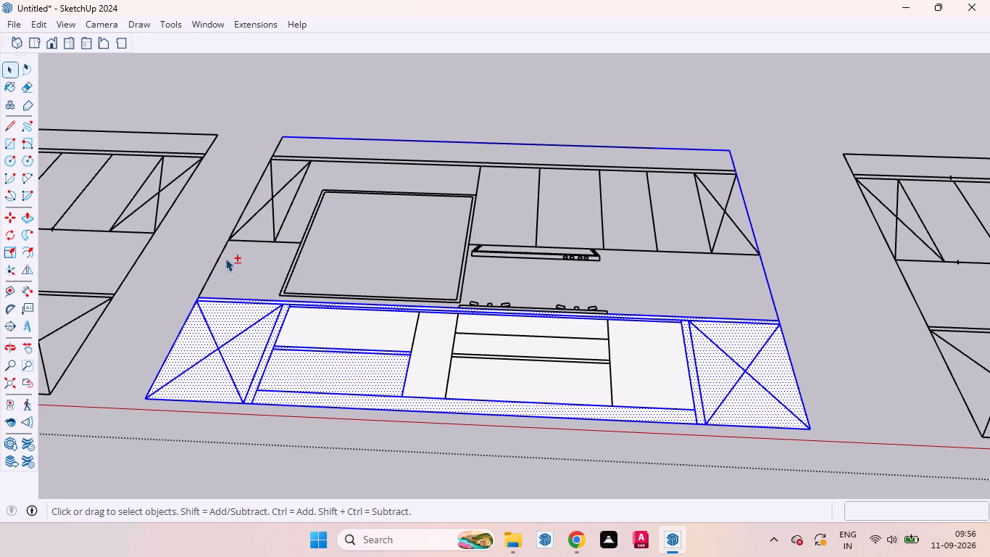
{"action": "left_click", "coordinate": [328, 141], "text": "shift"}
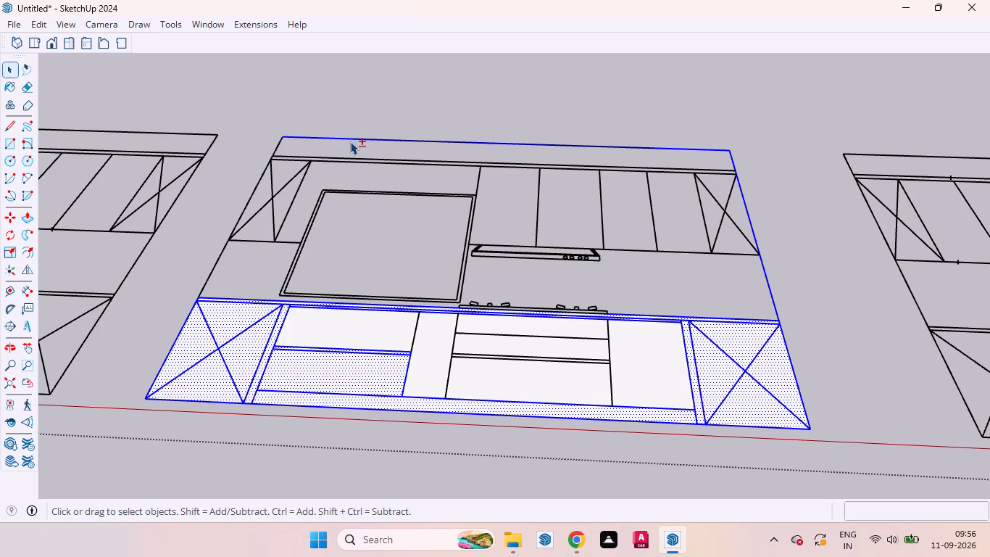
{"action": "left_click", "coordinate": [355, 138], "text": "shift"}
{"action": "left_click", "coordinate": [371, 141], "text": "shift"}
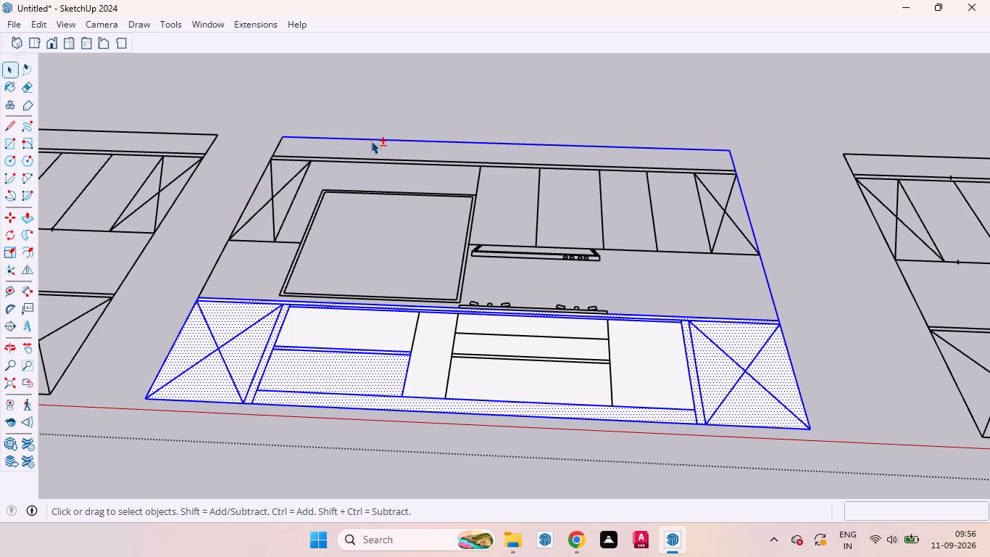
{"action": "left_click", "coordinate": [370, 140], "text": "shift"}
{"action": "left_click", "coordinate": [769, 285], "text": "shift"}
{"action": "left_click", "coordinate": [676, 149], "text": "shift"}
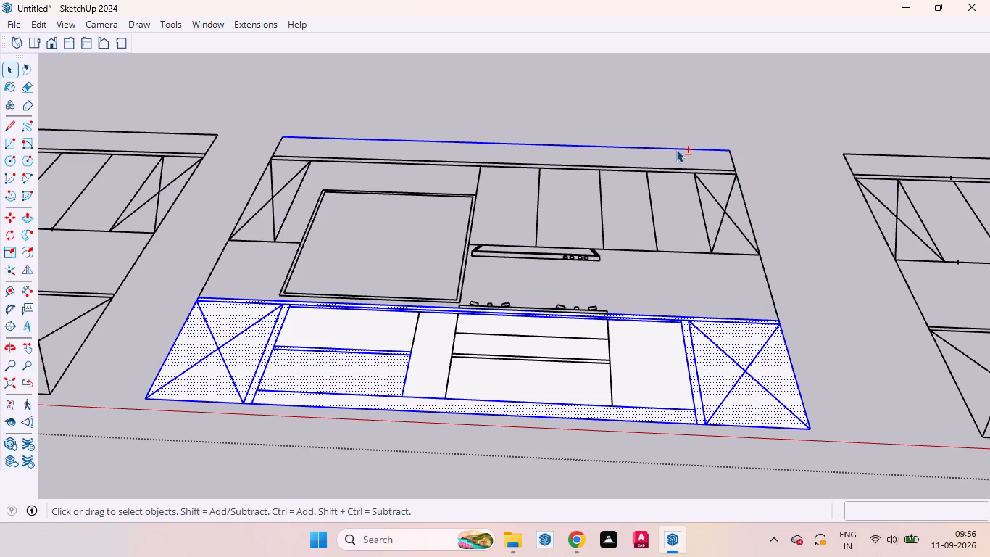
{"action": "scroll", "coordinate": [627, 247], "scroll_direction": "down", "scroll_amount": 4}
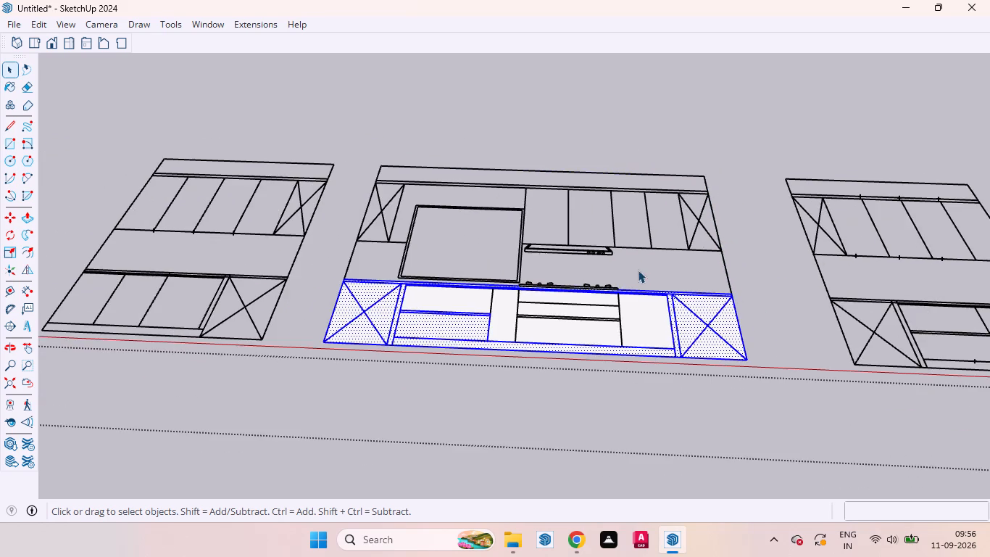
{"action": "middle_click_drag", "start_coordinate": [638, 307], "coordinate": [652, 516]}
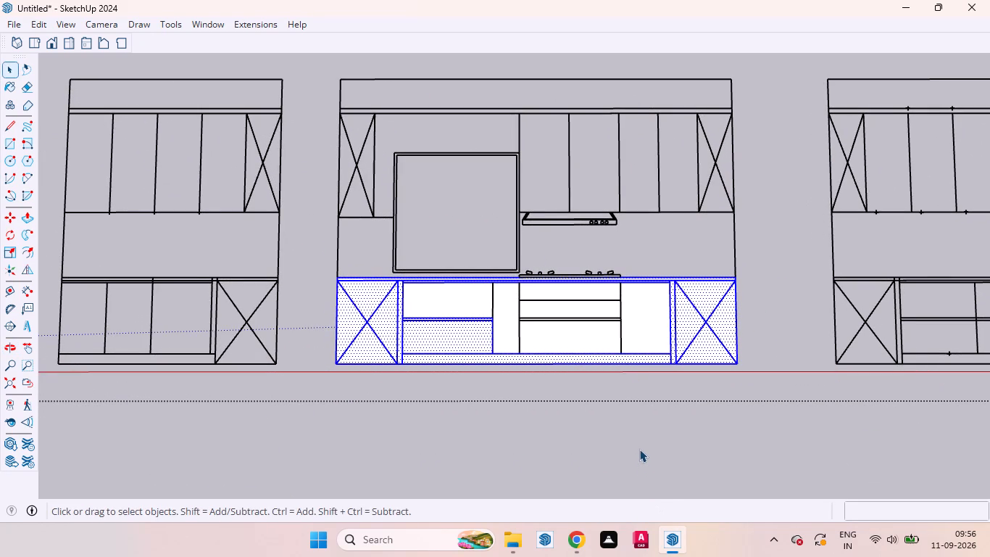
{"action": "right_click", "coordinate": [708, 359], "text": "ctrl"}
{"action": "left_click", "coordinate": [745, 139], "text": "ctrl"}
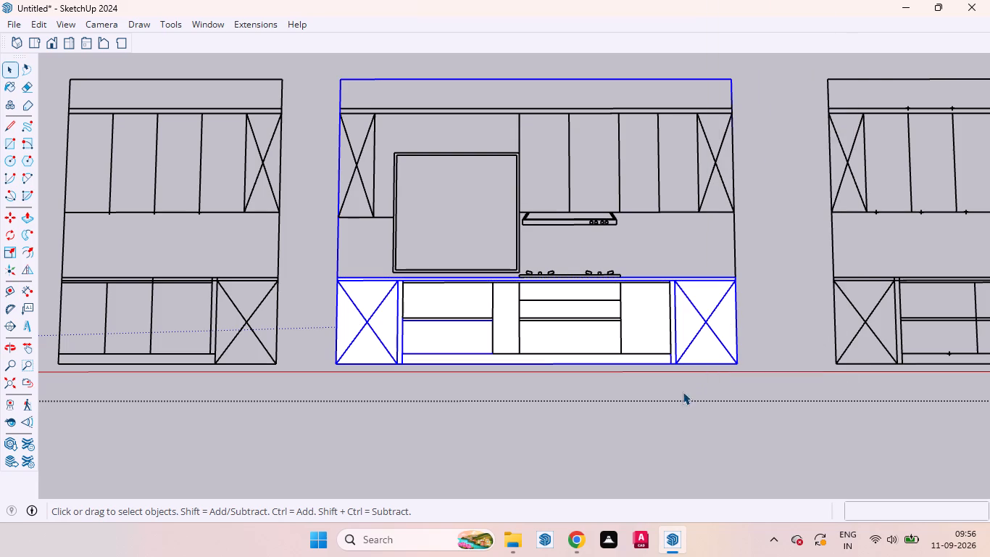
Check how the door group, the base cabinet frame group and the left wall outline edge select on the middle elevation.
{"action": "left_click", "coordinate": [678, 396]}
{"action": "left_click", "coordinate": [635, 315]}
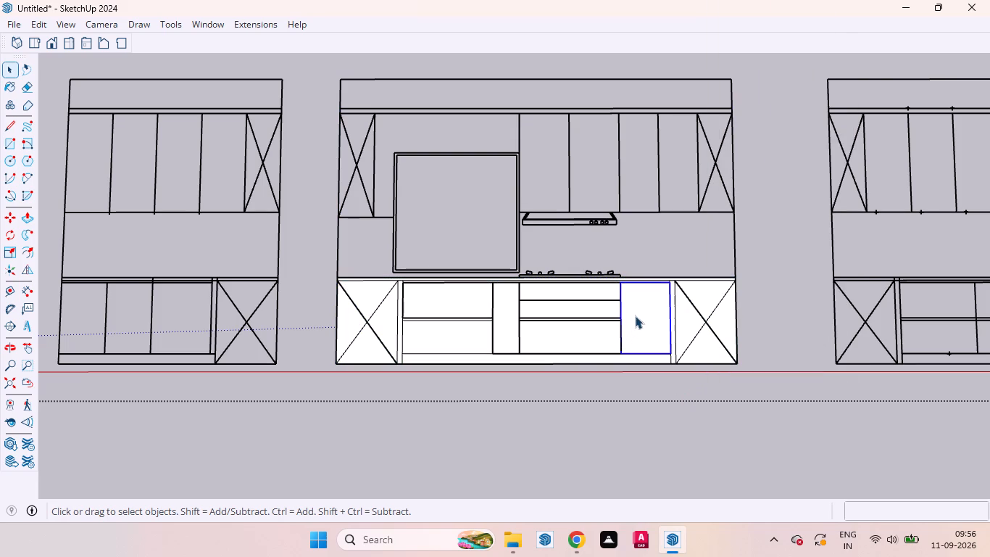
{"action": "left_click", "coordinate": [696, 350]}
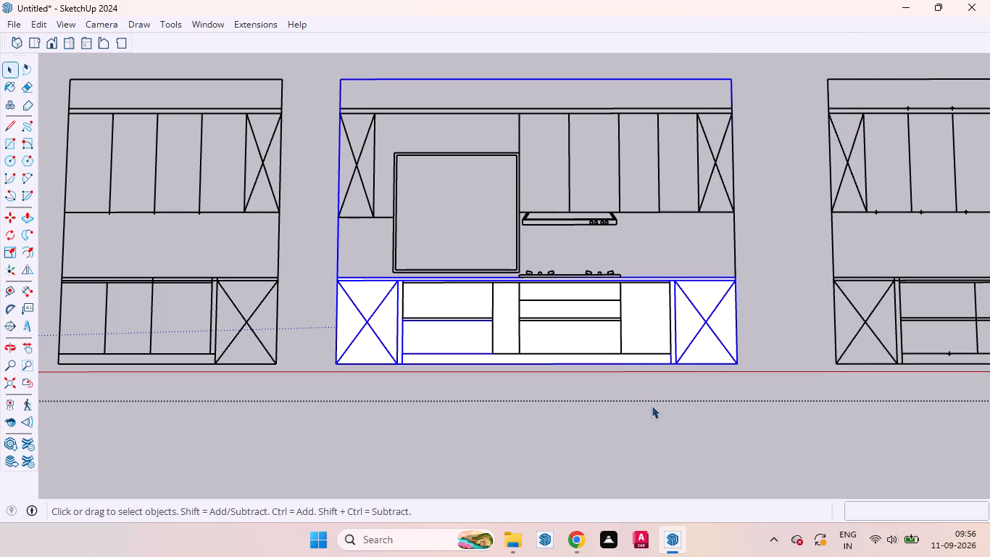
{"action": "left_click", "coordinate": [337, 234], "text": "shift"}
{"action": "left_click", "coordinate": [339, 231], "text": "shift"}
{"action": "left_click", "coordinate": [339, 239]}
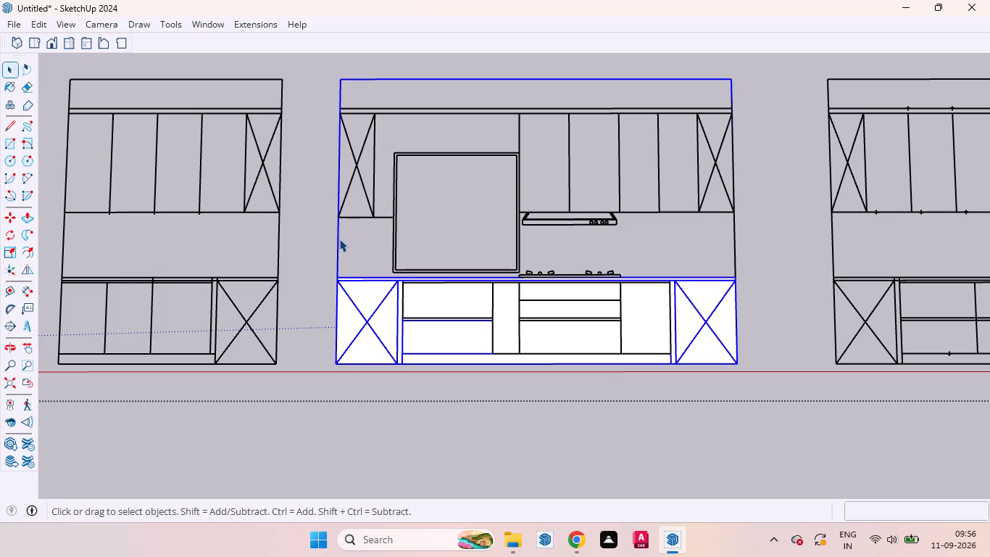
{"action": "left_click", "coordinate": [339, 239]}
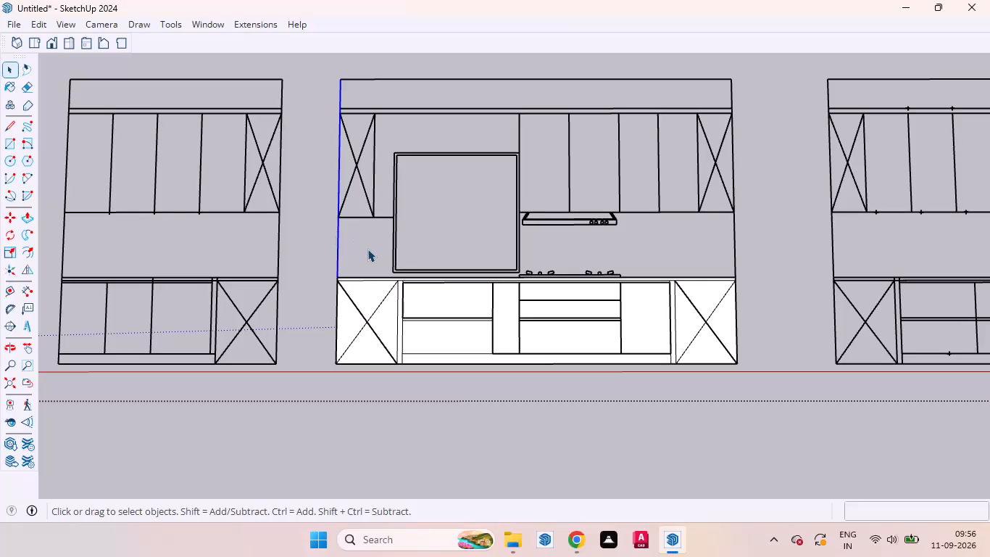
{"action": "key", "text": "space"}
{"action": "left_click", "coordinate": [394, 423]}
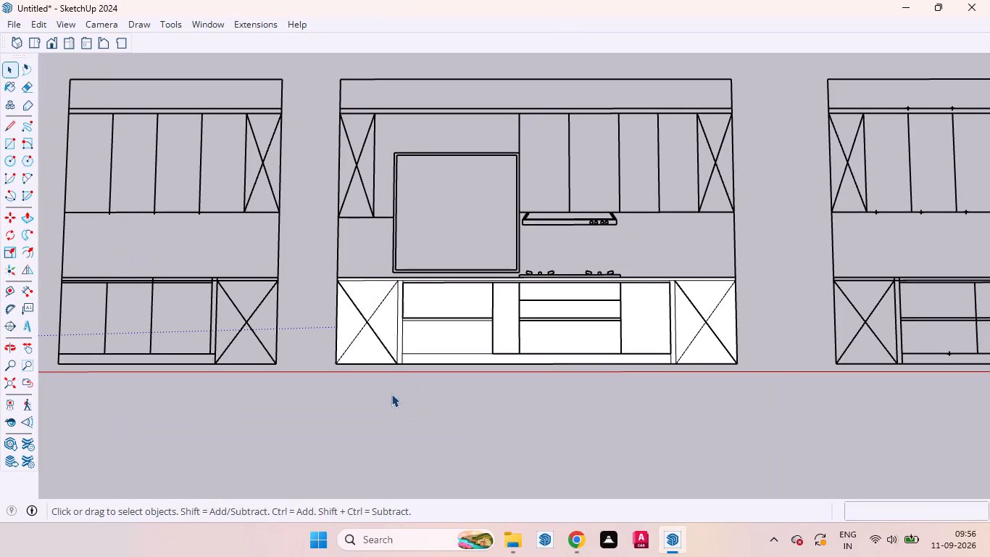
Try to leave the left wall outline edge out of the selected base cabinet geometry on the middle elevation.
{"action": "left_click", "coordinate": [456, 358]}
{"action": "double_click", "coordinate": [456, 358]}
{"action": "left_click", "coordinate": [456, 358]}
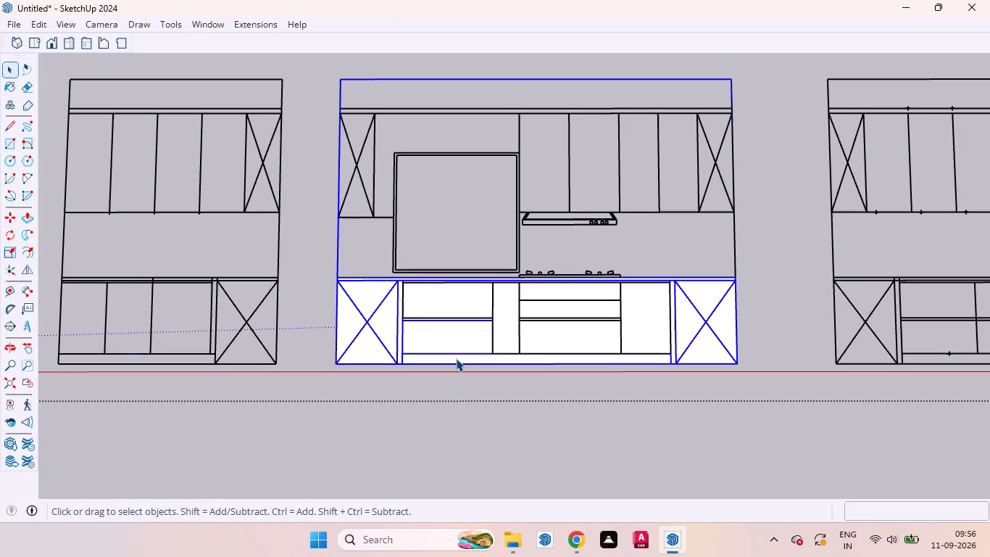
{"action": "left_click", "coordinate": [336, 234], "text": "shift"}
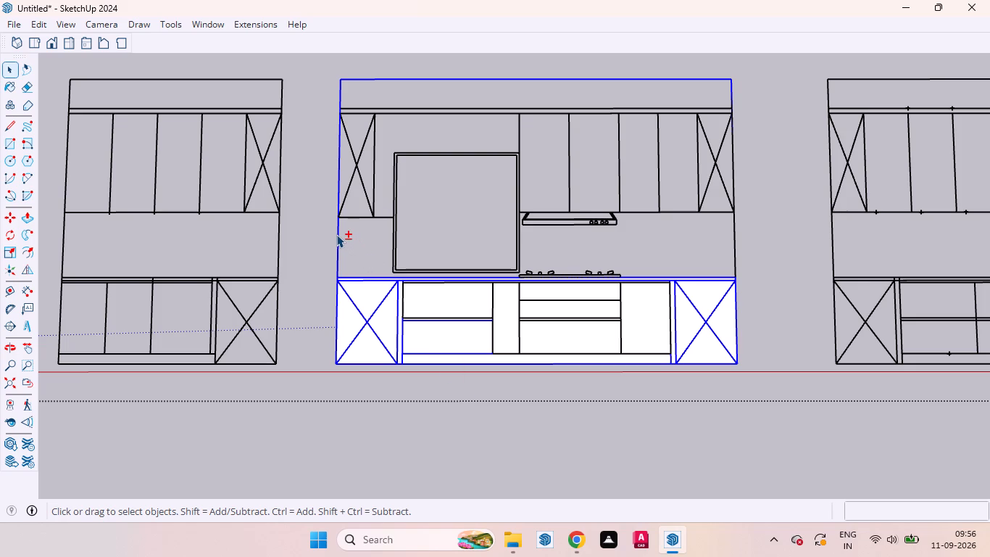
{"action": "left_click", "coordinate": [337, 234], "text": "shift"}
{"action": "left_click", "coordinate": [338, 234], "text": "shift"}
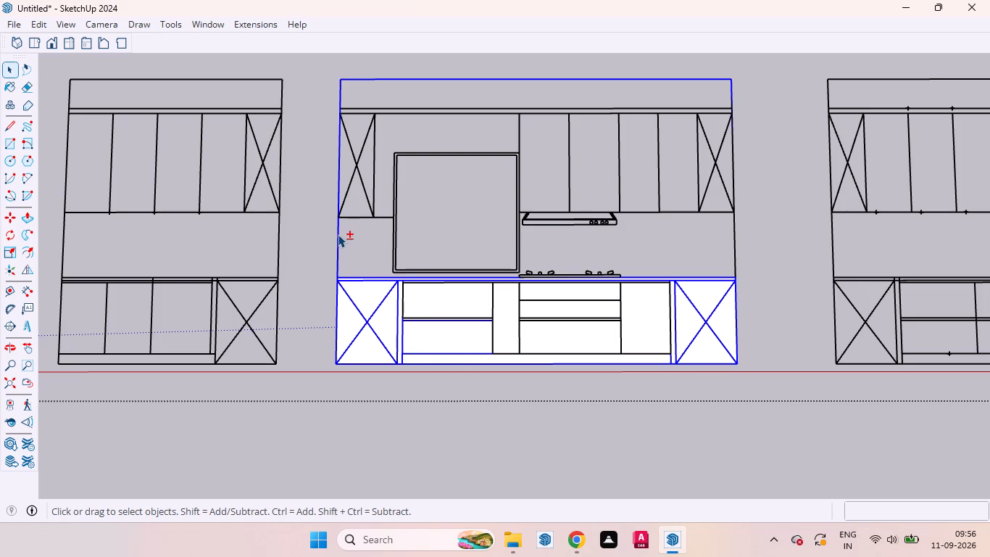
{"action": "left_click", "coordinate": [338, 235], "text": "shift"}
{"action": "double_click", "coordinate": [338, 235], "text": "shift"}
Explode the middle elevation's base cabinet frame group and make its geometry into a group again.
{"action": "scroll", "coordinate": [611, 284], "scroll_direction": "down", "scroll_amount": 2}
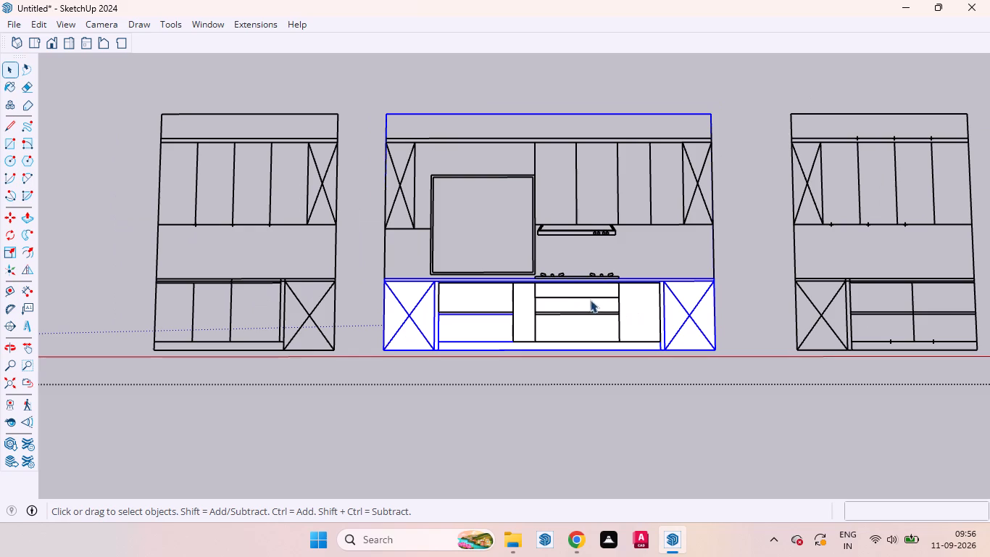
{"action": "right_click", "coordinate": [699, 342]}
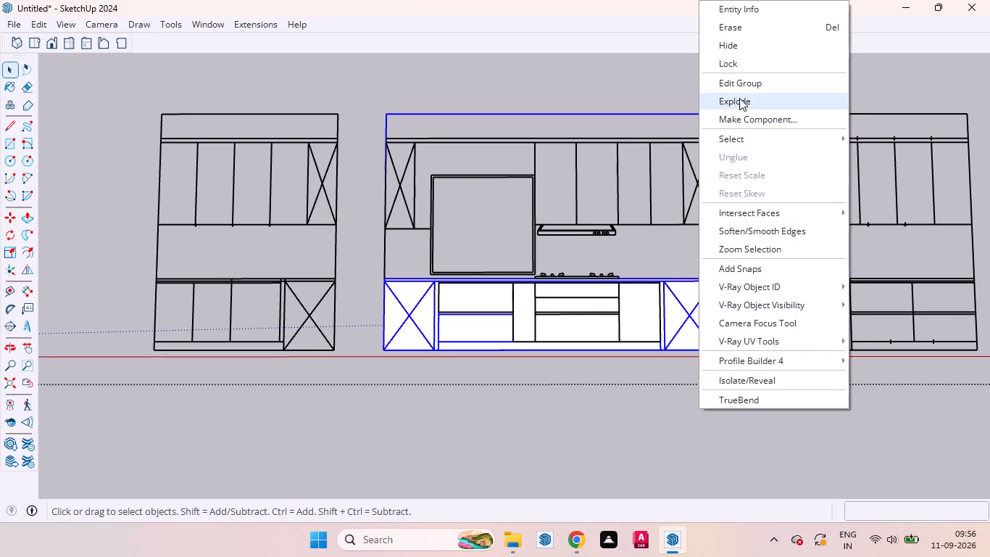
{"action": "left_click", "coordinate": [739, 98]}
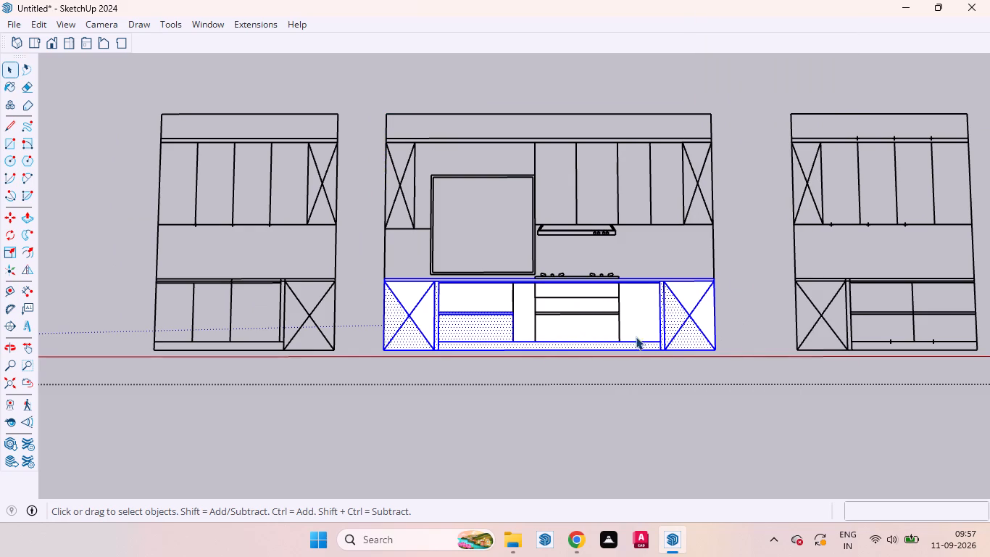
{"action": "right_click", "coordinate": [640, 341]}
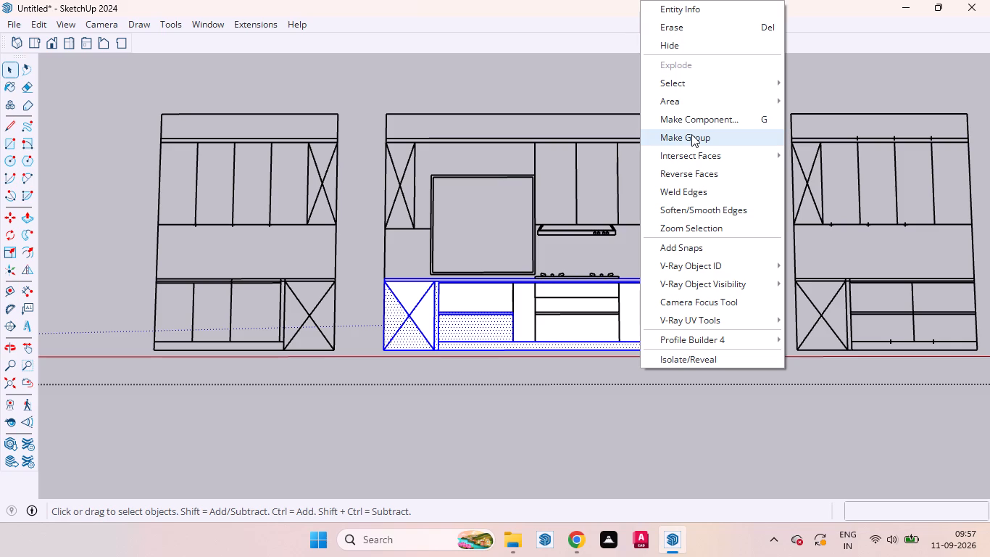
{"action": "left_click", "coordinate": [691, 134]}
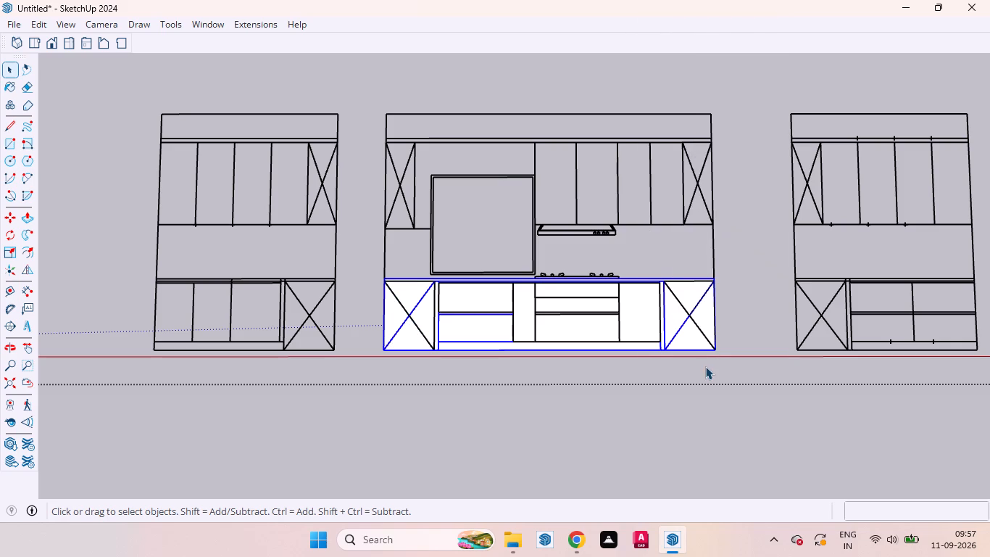
Examine the middle elevation's base cabinet groups from above and from the underside.
{"action": "left_click", "coordinate": [706, 370]}
{"action": "left_click", "coordinate": [666, 320]}
{"action": "middle_click_drag", "start_coordinate": [614, 388], "coordinate": [588, 94]}
{"action": "right_click", "coordinate": [572, 363]}
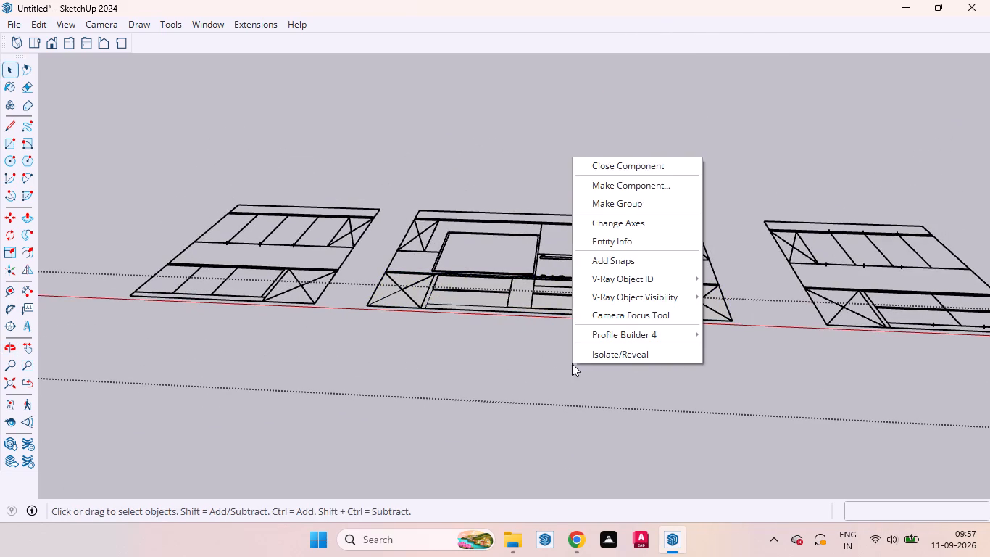
{"action": "left_click", "coordinate": [478, 357]}
{"action": "middle_click_drag", "start_coordinate": [591, 379], "coordinate": [548, 136]}
{"action": "scroll", "coordinate": [583, 255], "scroll_direction": "up", "scroll_amount": 3}
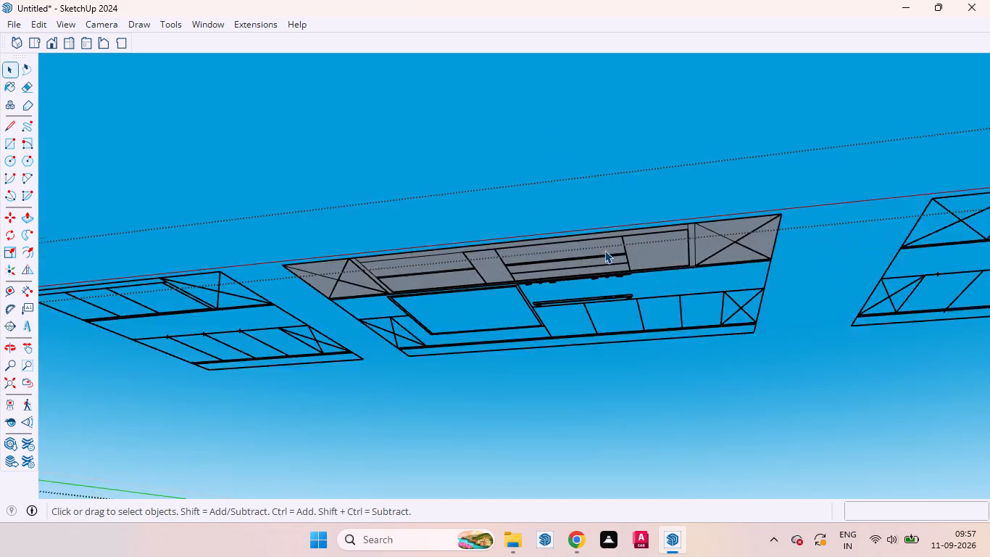
{"action": "scroll", "coordinate": [604, 250], "scroll_direction": "up", "scroll_amount": 5}
{"action": "left_click", "coordinate": [678, 249]}
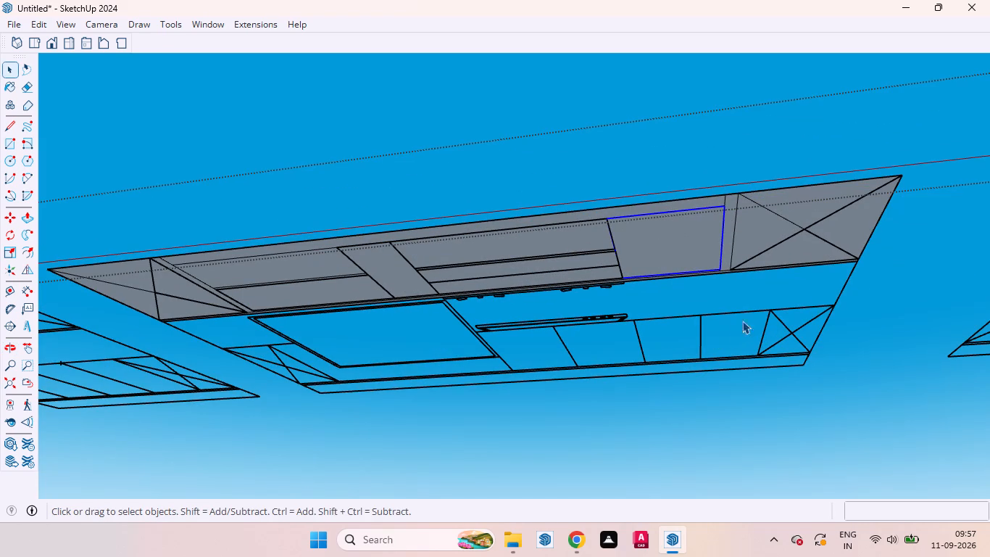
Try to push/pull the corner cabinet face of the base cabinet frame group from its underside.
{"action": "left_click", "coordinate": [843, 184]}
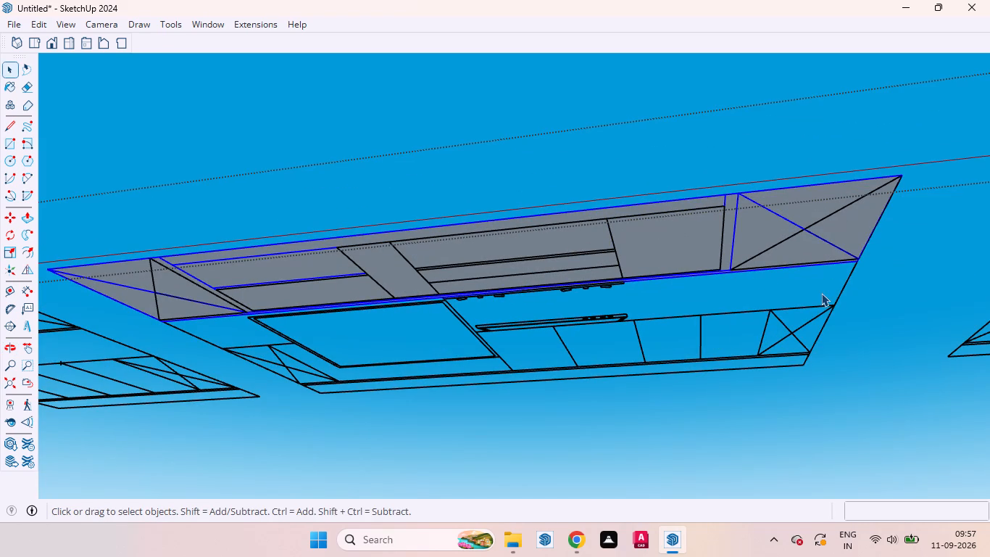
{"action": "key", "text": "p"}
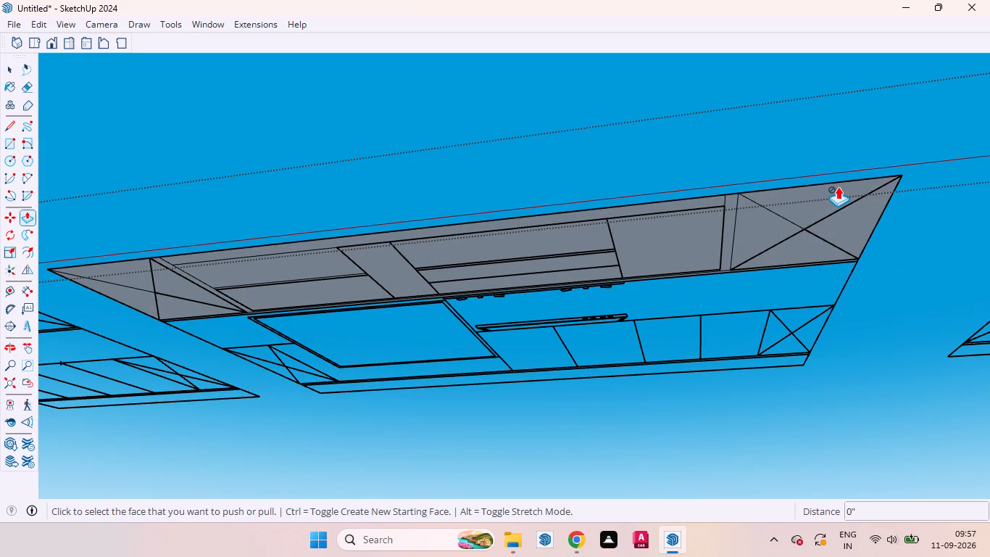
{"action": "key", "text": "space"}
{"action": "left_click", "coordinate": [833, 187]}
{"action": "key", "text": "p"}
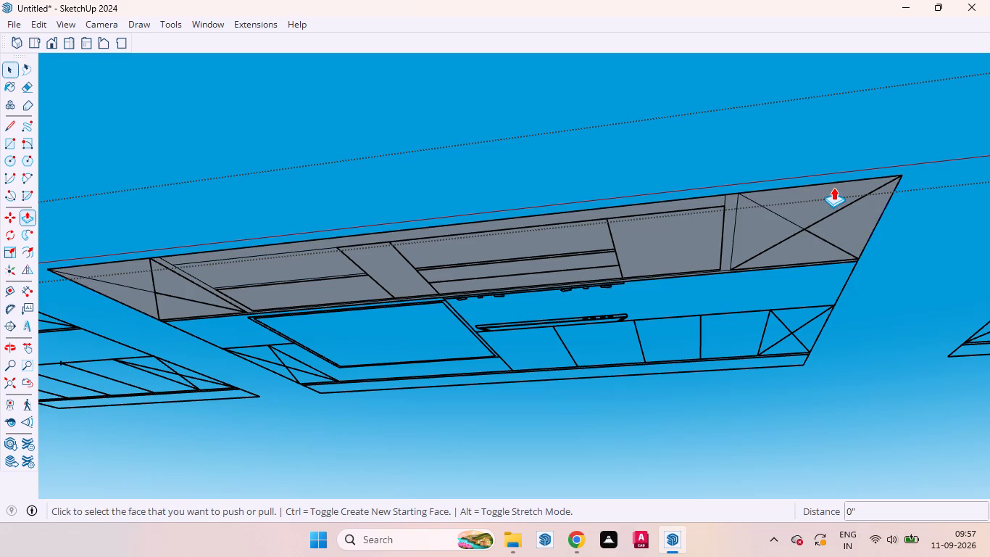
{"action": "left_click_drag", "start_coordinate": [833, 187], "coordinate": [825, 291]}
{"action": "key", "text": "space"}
Undo the regrouping and the earlier grouping edits on the middle elevation's base cabinets.
{"action": "scroll", "coordinate": [744, 374], "scroll_direction": "down", "scroll_amount": 5}
{"action": "middle_click_drag", "start_coordinate": [749, 330], "coordinate": [737, 471]}
{"action": "scroll", "coordinate": [728, 305], "scroll_direction": "down", "scroll_amount": 3}
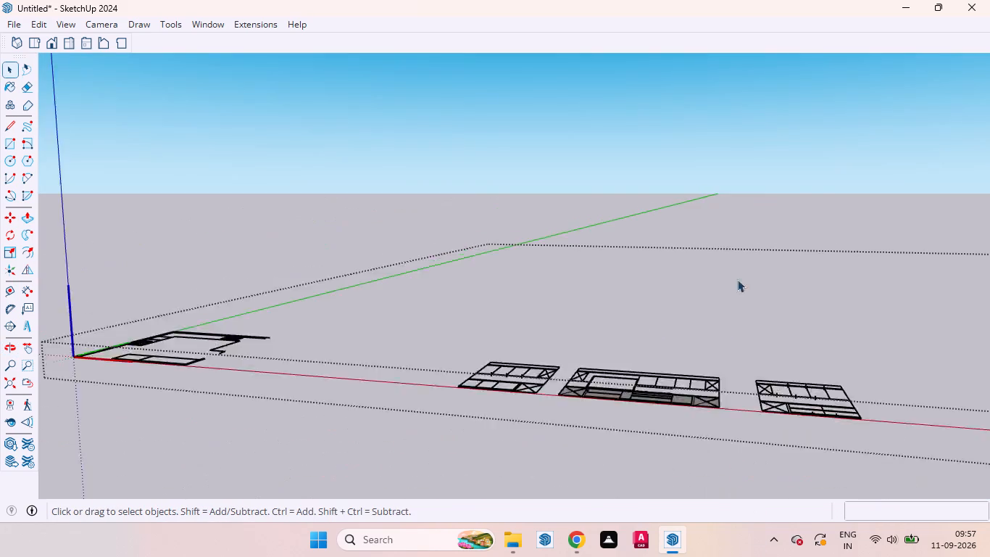
{"action": "scroll", "coordinate": [737, 279], "scroll_direction": "down", "scroll_amount": 5}
{"action": "middle_click_drag", "start_coordinate": [673, 403], "coordinate": [708, 556]}
{"action": "key", "text": "ctrl+z"}
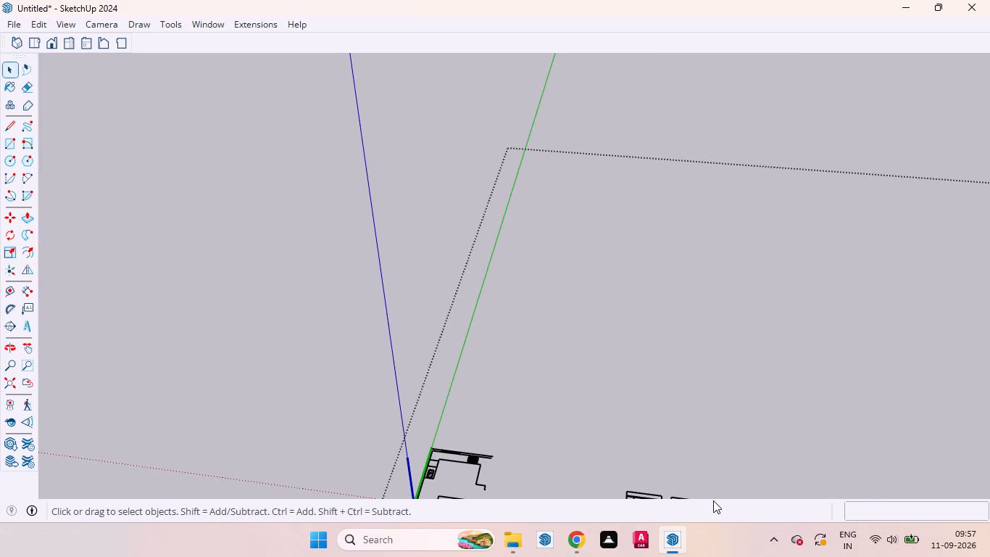
{"action": "key", "text": "ctrl+z"}
{"action": "key", "text": "ctrl+z"}
{"action": "scroll", "coordinate": [681, 342], "scroll_direction": "down", "scroll_amount": 5}
{"action": "scroll", "coordinate": [698, 397], "scroll_direction": "up", "scroll_amount": 5}
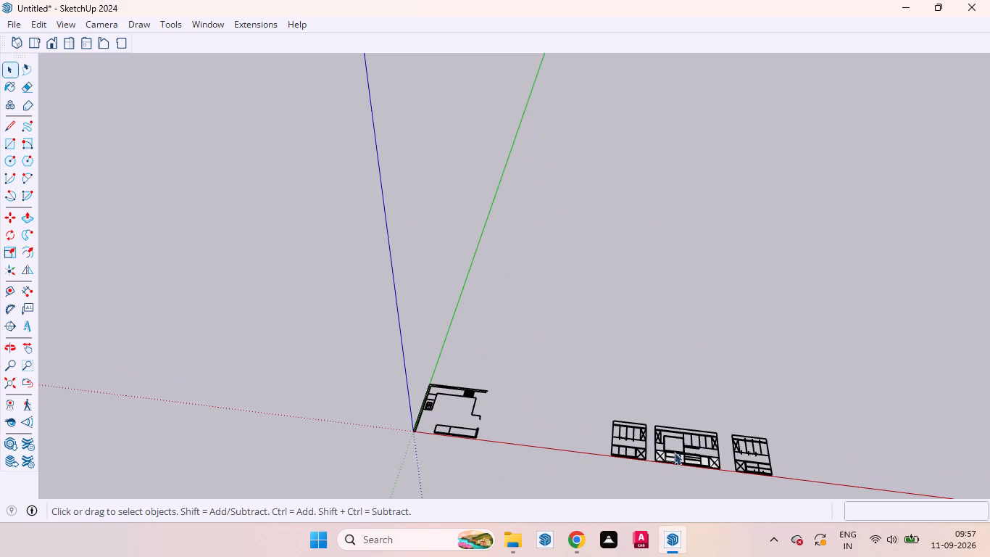
{"action": "scroll", "coordinate": [645, 284], "scroll_direction": "down", "scroll_amount": 4}
{"action": "scroll", "coordinate": [694, 431], "scroll_direction": "up", "scroll_amount": 11}
{"action": "middle_click_drag", "start_coordinate": [646, 389], "coordinate": [646, 459]}
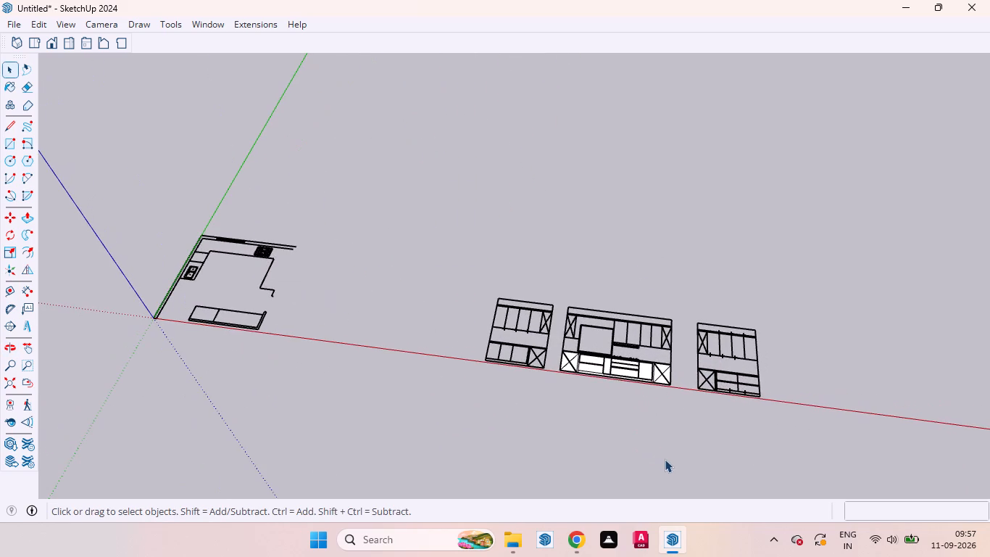
{"action": "key", "text": "ctrl+z"}
{"action": "key", "text": "ctrl+z"}
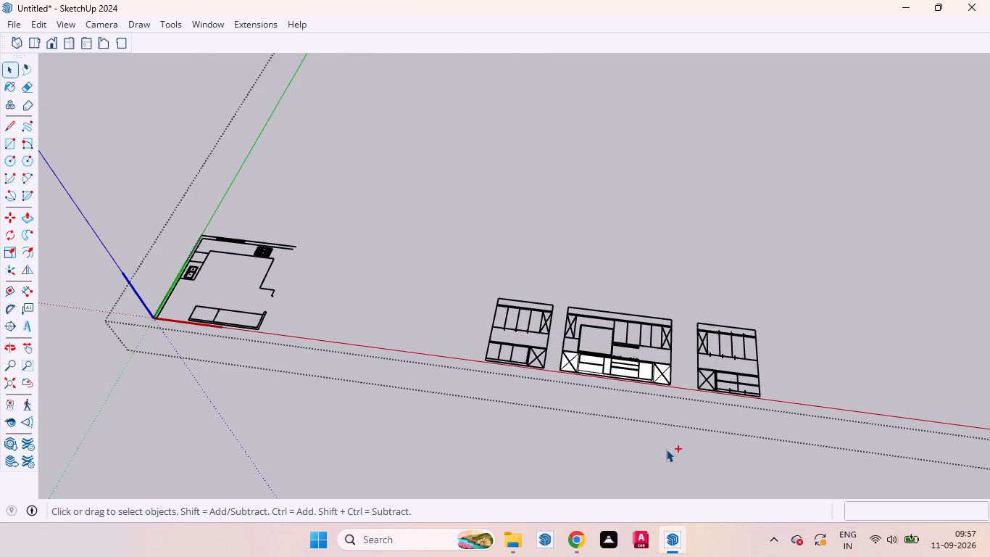
{"action": "key", "text": "ctrl+z"}
{"action": "left_click", "coordinate": [577, 440]}
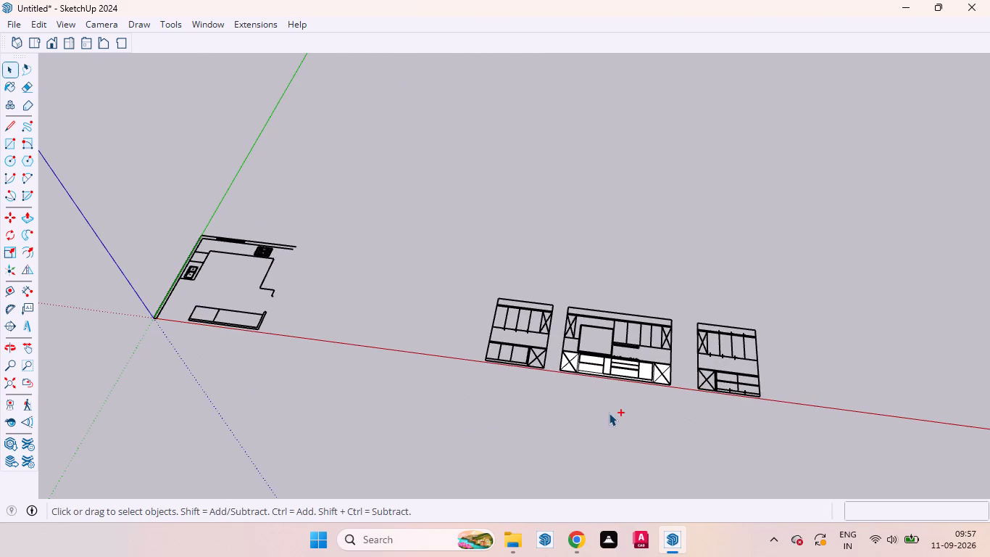
{"action": "key", "text": "ctrl+z"}
{"action": "key", "text": "ctrl+z"}
{"action": "key", "text": "ctrl+z"}
{"action": "key", "text": "ctrl+z"}
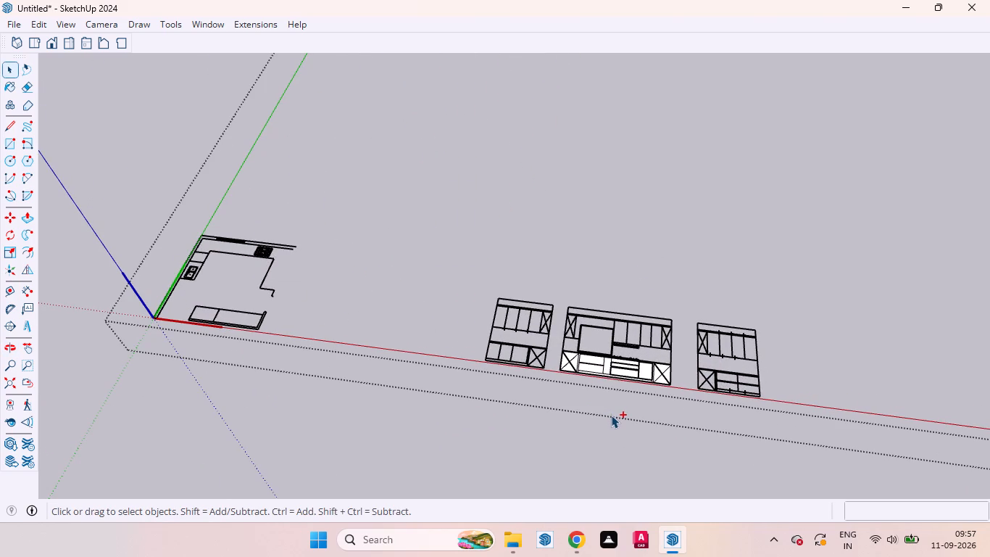
{"action": "key", "text": "ctrl+z"}
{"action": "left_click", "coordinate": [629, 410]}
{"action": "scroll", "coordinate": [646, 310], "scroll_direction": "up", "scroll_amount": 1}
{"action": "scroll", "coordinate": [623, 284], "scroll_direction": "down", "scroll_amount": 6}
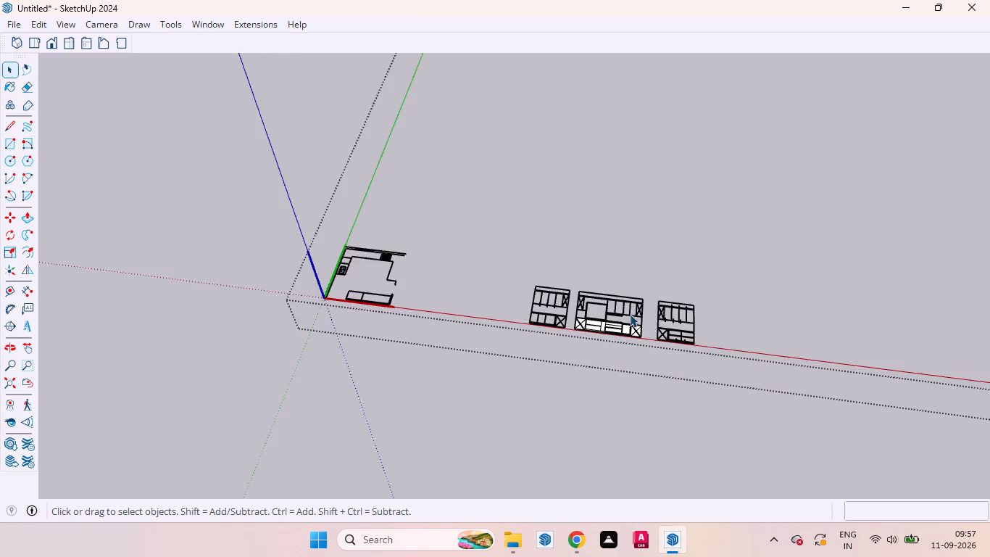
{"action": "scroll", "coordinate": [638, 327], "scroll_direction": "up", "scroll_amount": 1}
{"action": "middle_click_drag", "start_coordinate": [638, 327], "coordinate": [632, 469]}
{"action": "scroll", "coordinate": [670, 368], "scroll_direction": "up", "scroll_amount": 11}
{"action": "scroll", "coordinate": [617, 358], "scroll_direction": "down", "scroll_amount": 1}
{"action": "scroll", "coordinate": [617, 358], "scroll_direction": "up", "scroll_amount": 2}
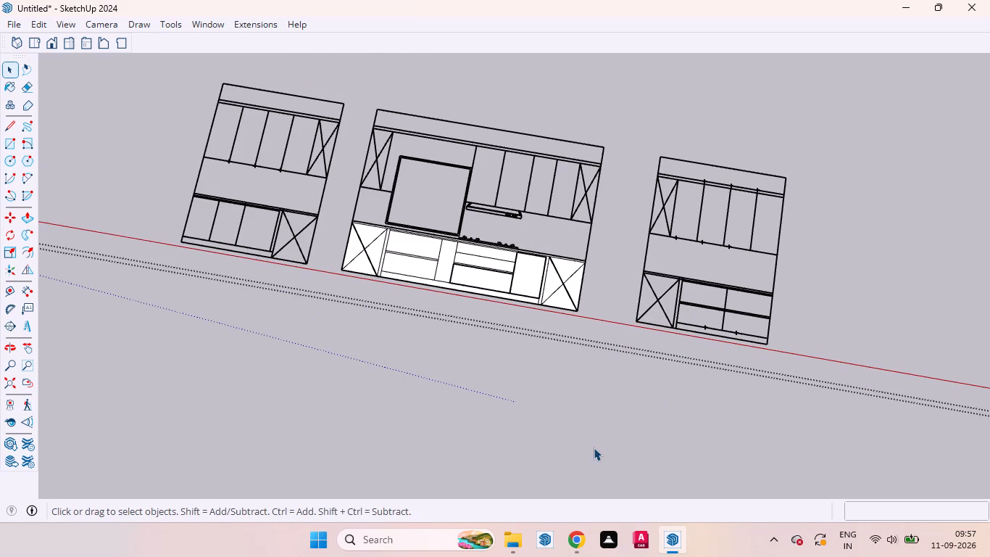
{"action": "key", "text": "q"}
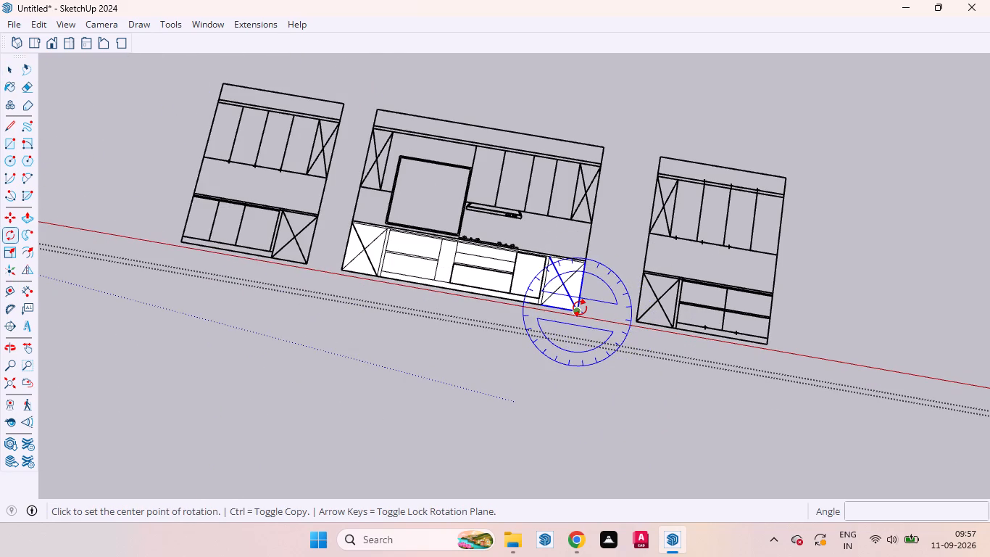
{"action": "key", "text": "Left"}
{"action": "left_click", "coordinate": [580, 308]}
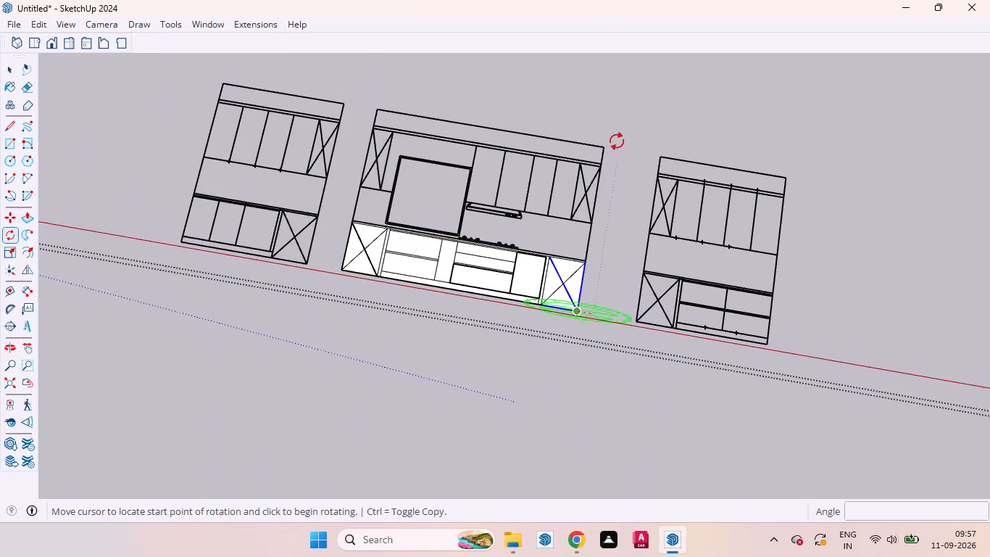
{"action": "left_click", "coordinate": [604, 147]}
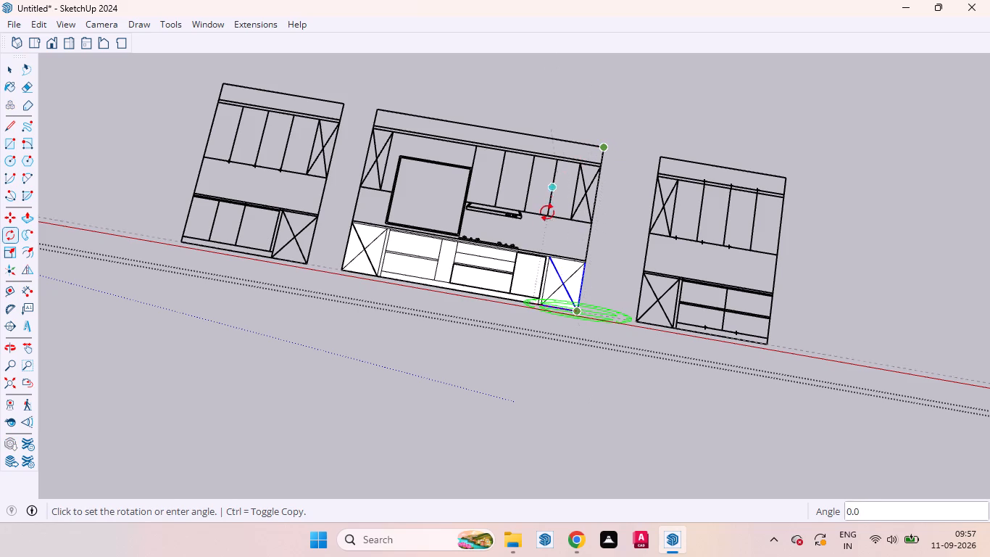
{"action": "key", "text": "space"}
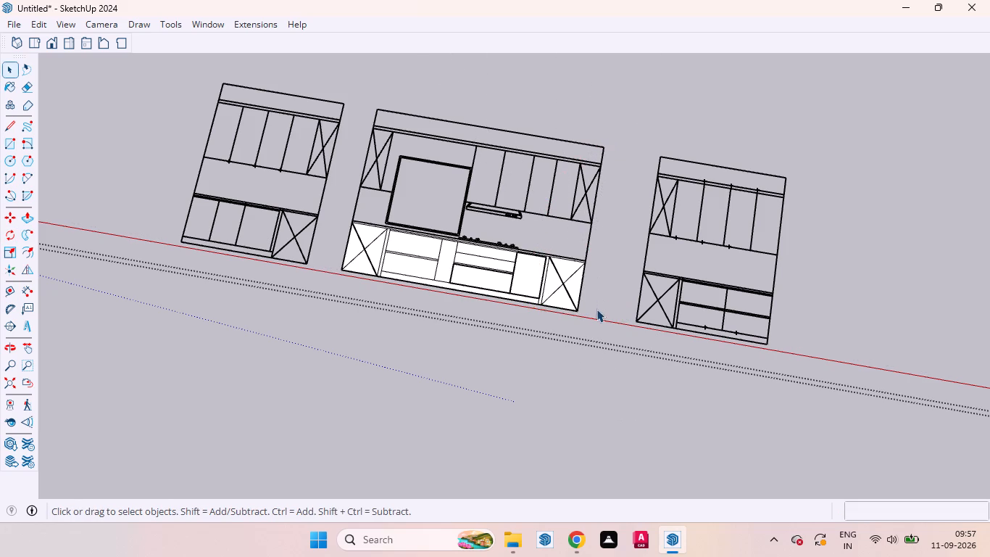
Undo all remaining edits, including the imported kitchen drawing, back to the empty untitled model.
{"action": "key", "text": "ctrl+z"}
{"action": "key", "text": "ctrl+z"}
{"action": "key", "text": "ctrl+z"}
{"action": "key", "text": "ctrl+z"}
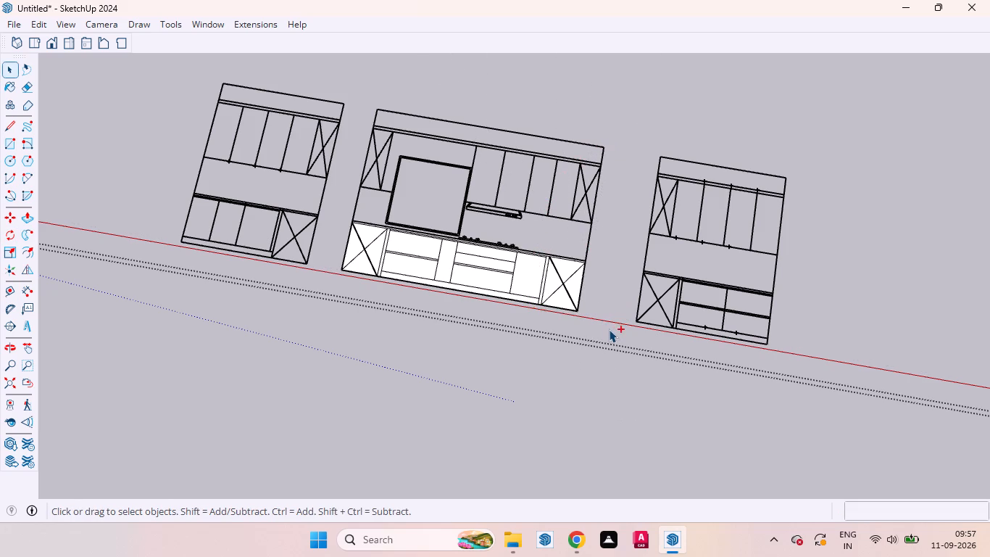
{"action": "key", "text": "ctrl+z"}
{"action": "key", "text": "ctrl+z"}
{"action": "scroll", "coordinate": [582, 314], "scroll_direction": "down", "scroll_amount": 8}
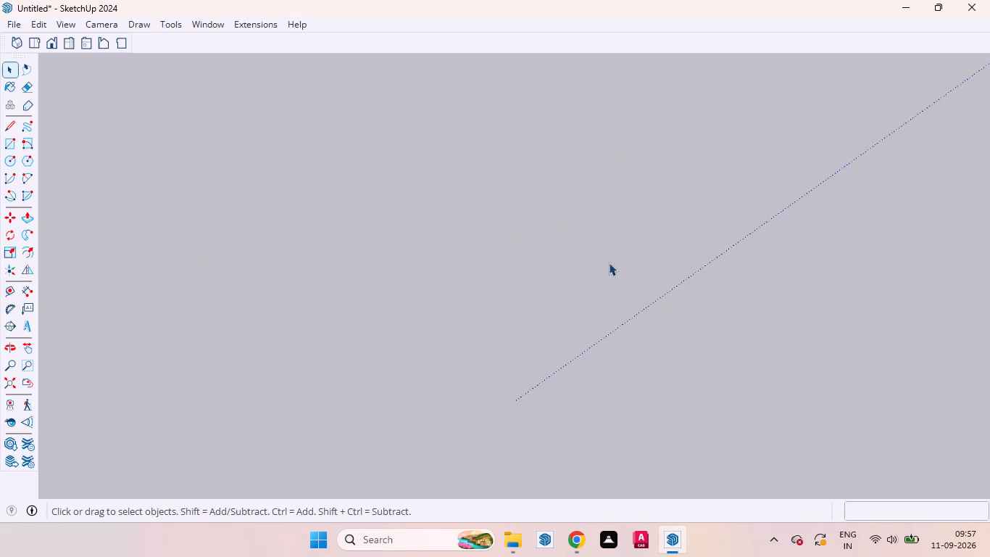
{"action": "scroll", "coordinate": [609, 263], "scroll_direction": "down", "scroll_amount": 4}
{"action": "key", "text": "ctrl+z"}
{"action": "key", "text": "ctrl+z"}
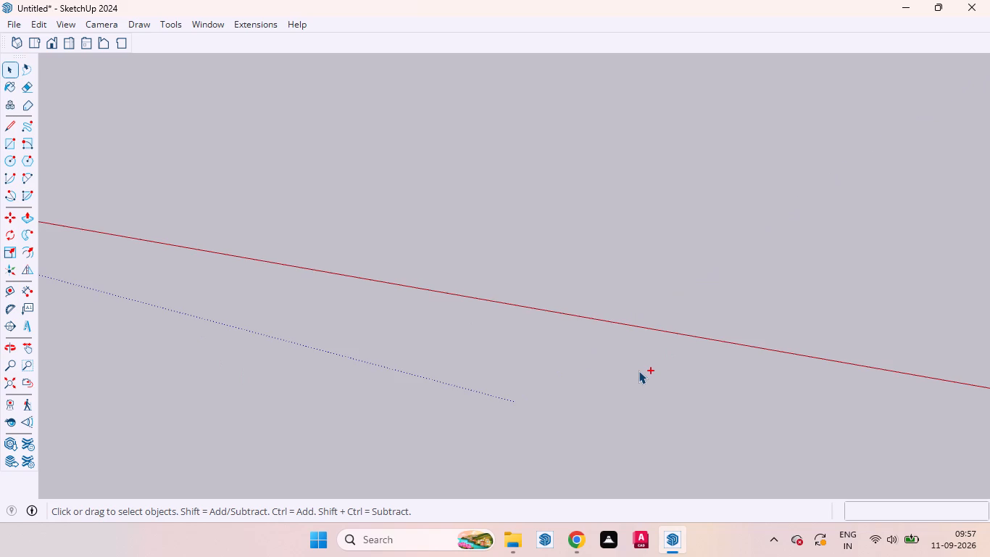
{"action": "key", "text": "ctrl+z"}
{"action": "key", "text": "ctrl+z"}
{"action": "key", "text": "ctrl+z"}
{"action": "key", "text": "ctrl+z"}
{"action": "key", "text": "ctrl+z"}
{"action": "key", "text": "ctrl+z"}
{"action": "key", "text": "ctrl+z"}
{"action": "key", "text": "ctrl+z"}
{"action": "key", "text": "ctrl+z"}
Import the MHB KITCHEN DWG drawing from Downloads, with units in inches and materials included.
{"action": "left_click", "coordinate": [17, 25]}
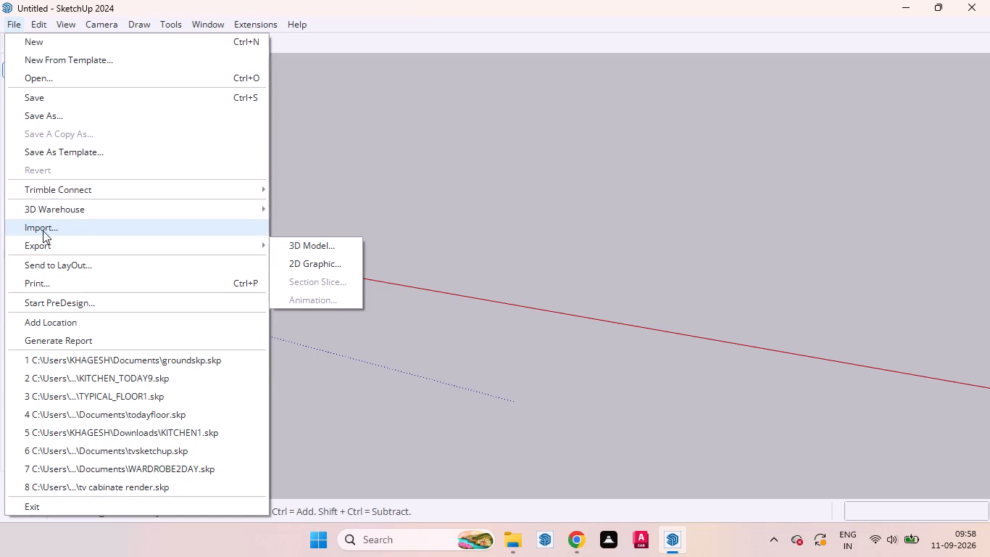
{"action": "left_click", "coordinate": [74, 232]}
{"action": "scroll", "coordinate": [309, 241], "scroll_direction": "down", "scroll_amount": 5}
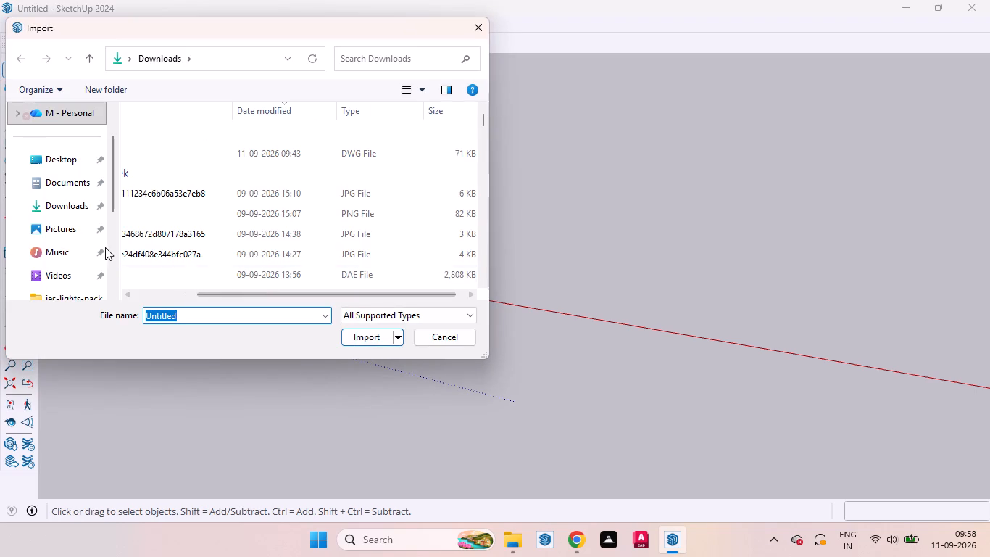
{"action": "left_click", "coordinate": [59, 198]}
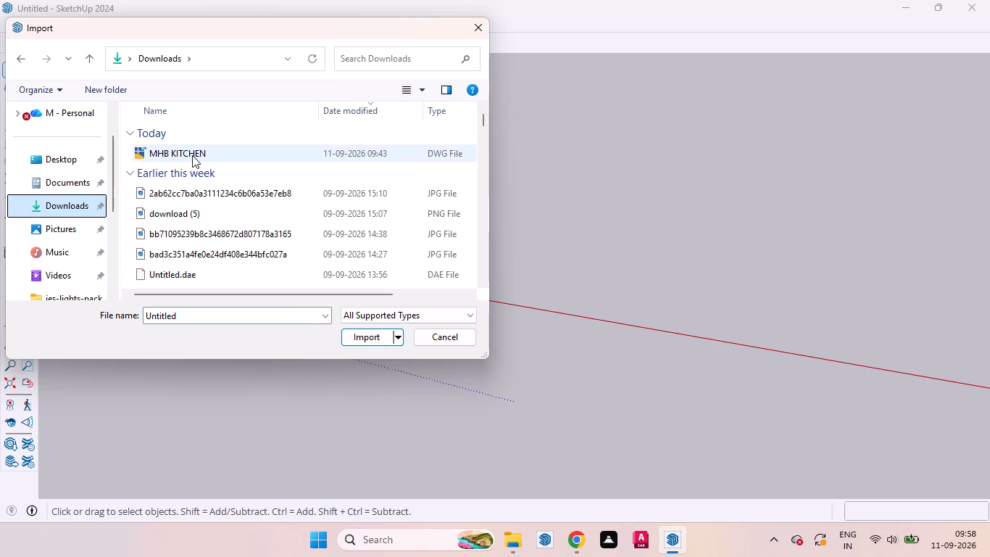
{"action": "left_click", "coordinate": [231, 154]}
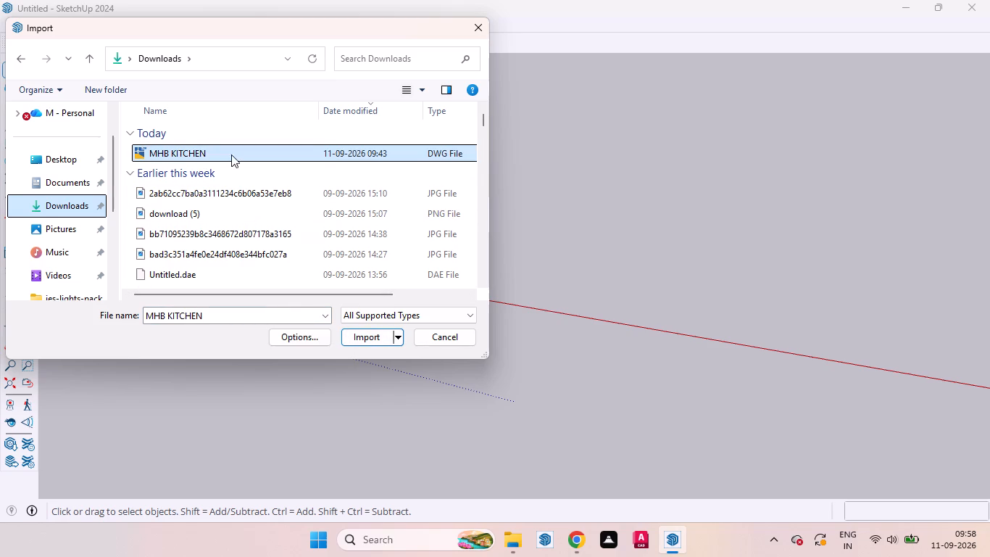
{"action": "left_click", "coordinate": [304, 339]}
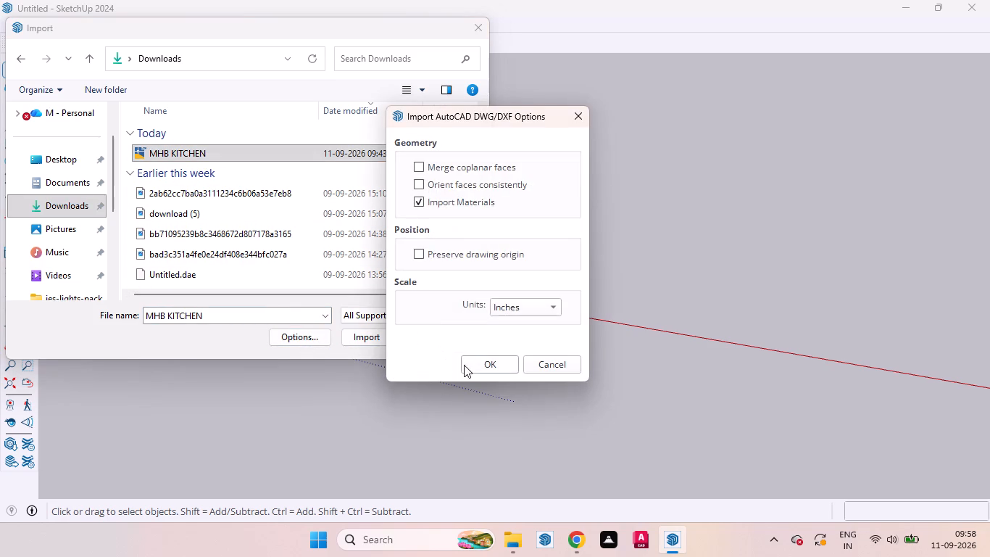
{"action": "left_click", "coordinate": [474, 366]}
{"action": "left_click", "coordinate": [362, 339]}
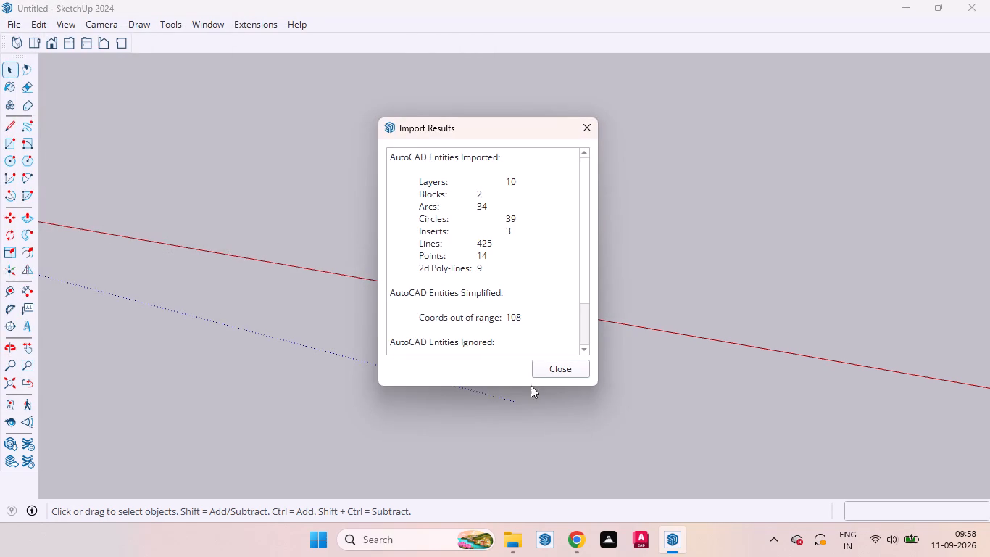
{"action": "left_click", "coordinate": [558, 374]}
Delete the default scale figure beside the model origin.
{"action": "scroll", "coordinate": [505, 358], "scroll_direction": "down", "scroll_amount": 13}
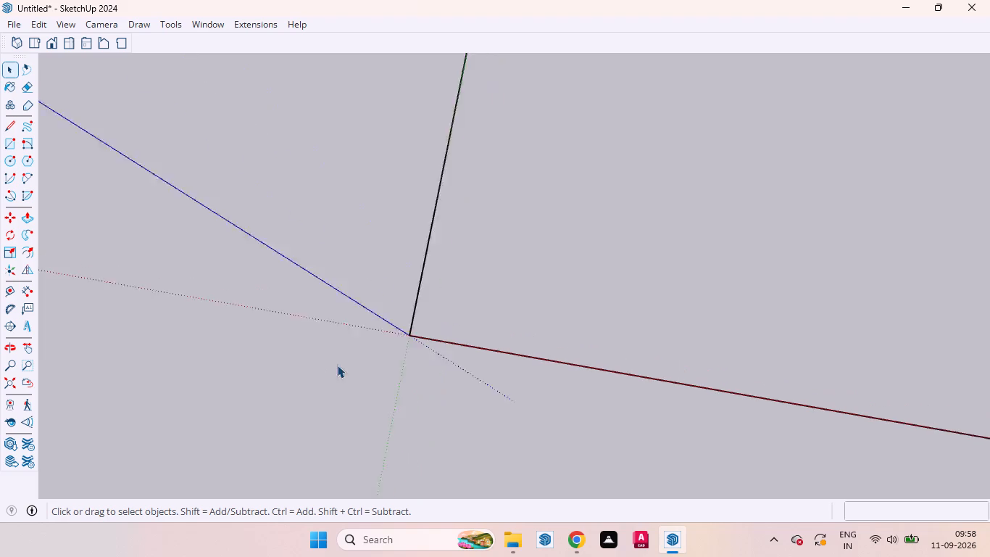
{"action": "scroll", "coordinate": [337, 365], "scroll_direction": "down", "scroll_amount": 6}
{"action": "scroll", "coordinate": [417, 334], "scroll_direction": "up", "scroll_amount": 1}
{"action": "scroll", "coordinate": [422, 331], "scroll_direction": "down", "scroll_amount": 20}
{"action": "scroll", "coordinate": [422, 331], "scroll_direction": "down", "scroll_amount": 15}
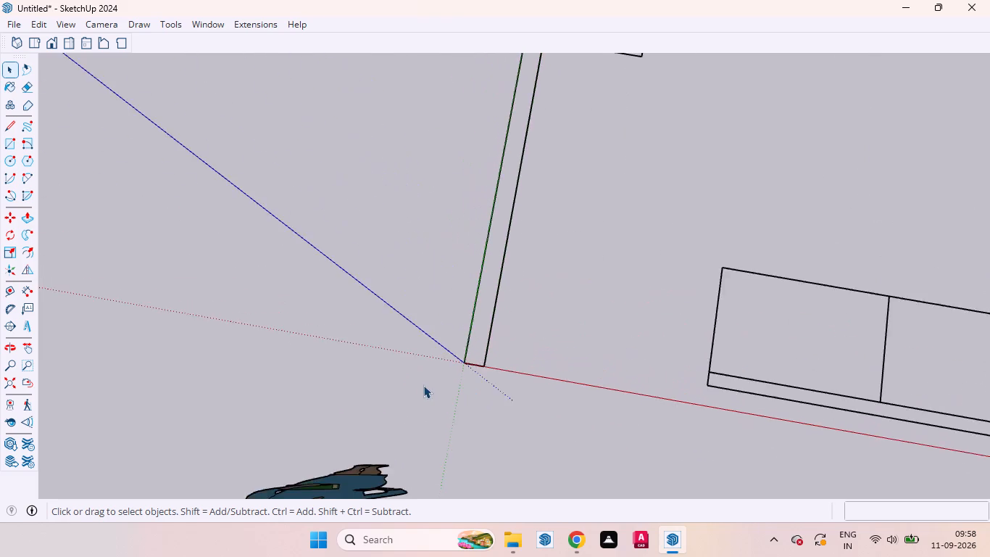
{"action": "scroll", "coordinate": [423, 385], "scroll_direction": "down", "scroll_amount": 14}
{"action": "scroll", "coordinate": [461, 362], "scroll_direction": "up", "scroll_amount": 1}
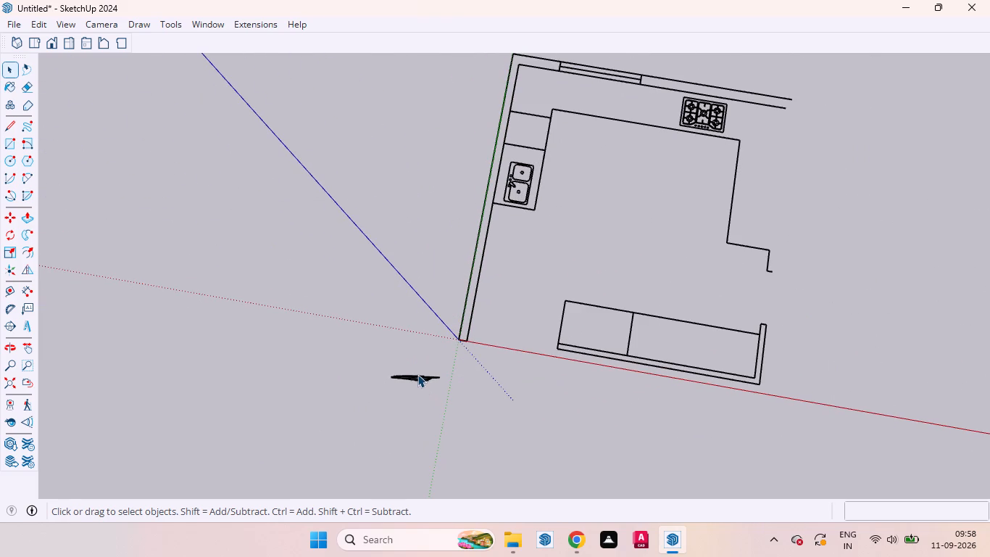
{"action": "left_click", "coordinate": [417, 374]}
{"action": "key", "text": "Delete"}
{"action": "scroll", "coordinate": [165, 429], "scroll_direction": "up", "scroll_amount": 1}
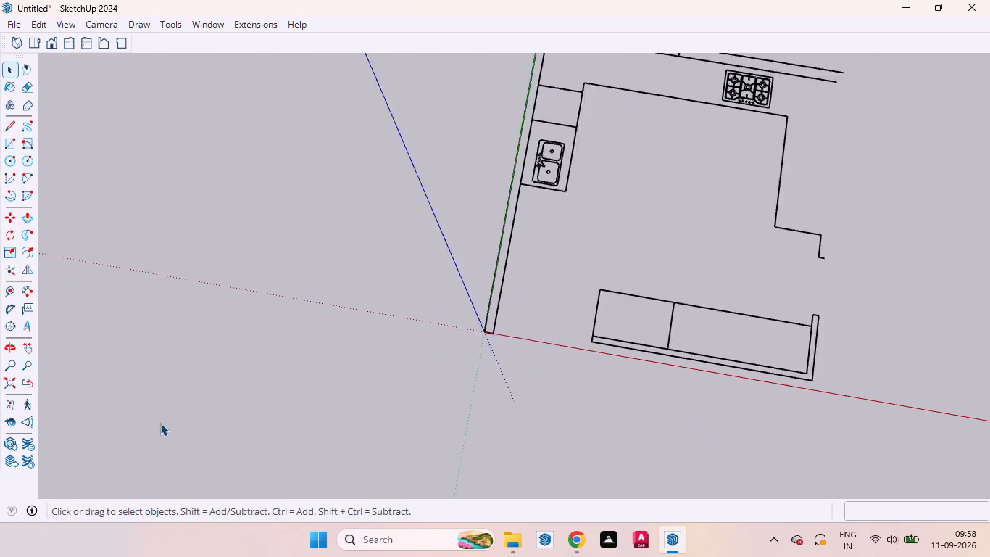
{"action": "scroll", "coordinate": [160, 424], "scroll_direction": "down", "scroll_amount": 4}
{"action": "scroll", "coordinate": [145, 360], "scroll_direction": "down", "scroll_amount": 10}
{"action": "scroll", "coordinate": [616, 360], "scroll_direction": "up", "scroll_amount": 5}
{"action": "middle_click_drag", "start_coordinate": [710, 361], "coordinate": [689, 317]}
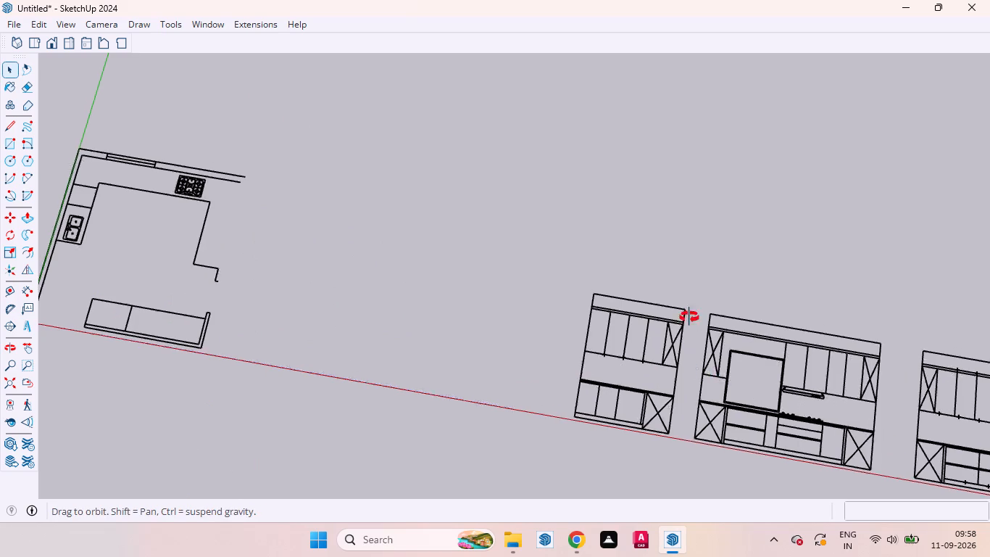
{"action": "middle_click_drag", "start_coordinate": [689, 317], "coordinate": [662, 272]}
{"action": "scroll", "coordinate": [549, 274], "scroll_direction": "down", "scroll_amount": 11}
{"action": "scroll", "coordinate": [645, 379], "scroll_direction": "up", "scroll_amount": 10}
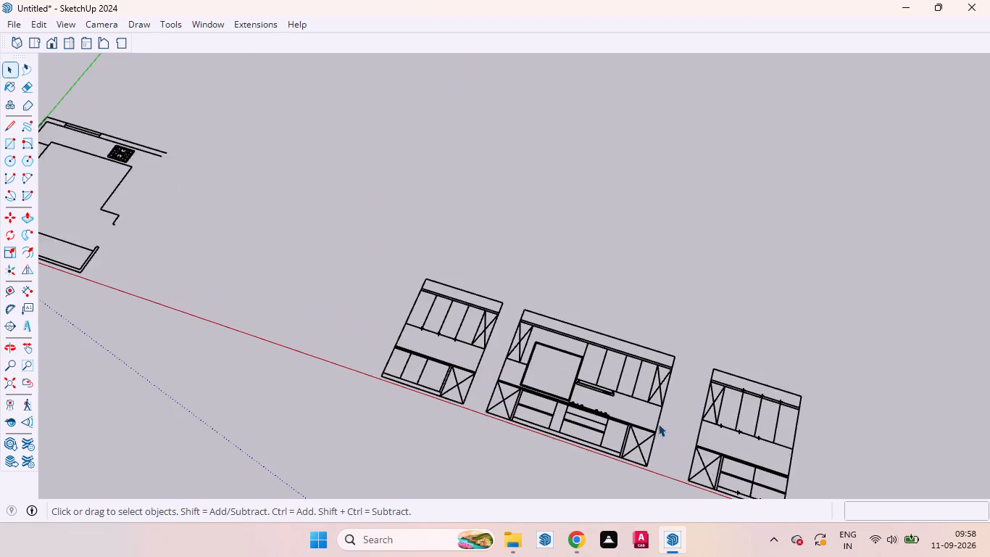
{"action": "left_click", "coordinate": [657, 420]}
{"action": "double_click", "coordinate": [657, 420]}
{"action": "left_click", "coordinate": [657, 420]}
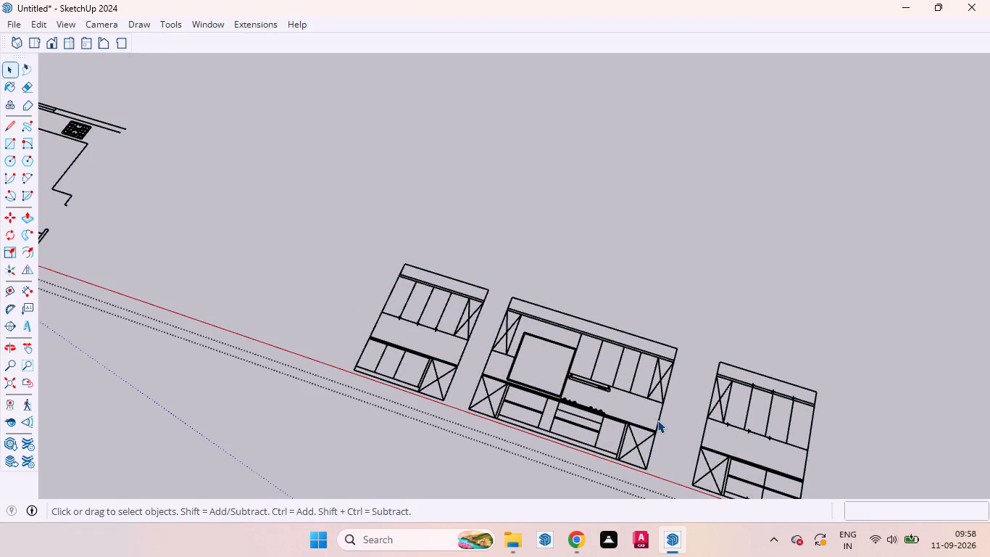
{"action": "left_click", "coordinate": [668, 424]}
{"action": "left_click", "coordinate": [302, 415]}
Explode the imported kitchen drawing into separately selectable edges.
{"action": "left_click", "coordinate": [367, 331]}
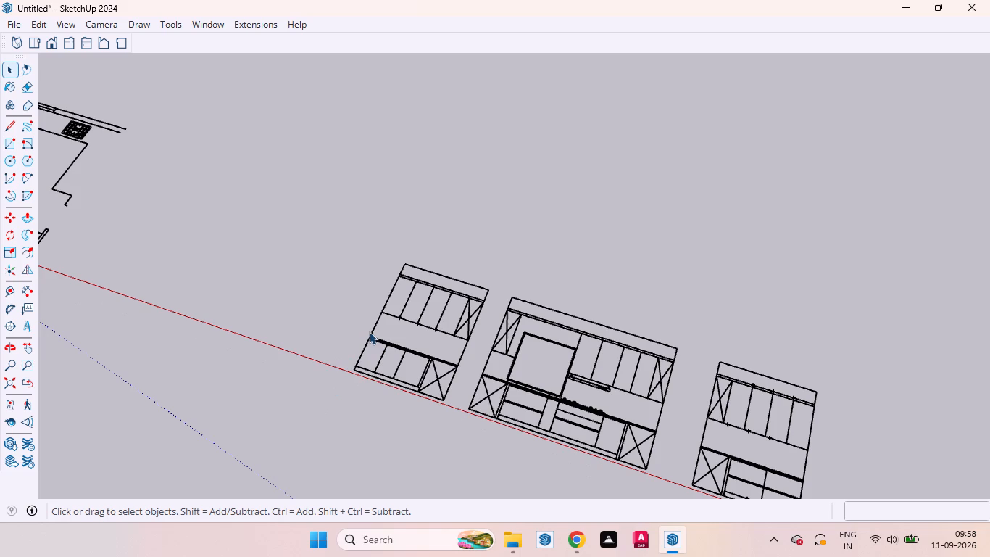
{"action": "left_click", "coordinate": [369, 331]}
{"action": "left_click", "coordinate": [373, 333]}
{"action": "right_click", "coordinate": [373, 333]}
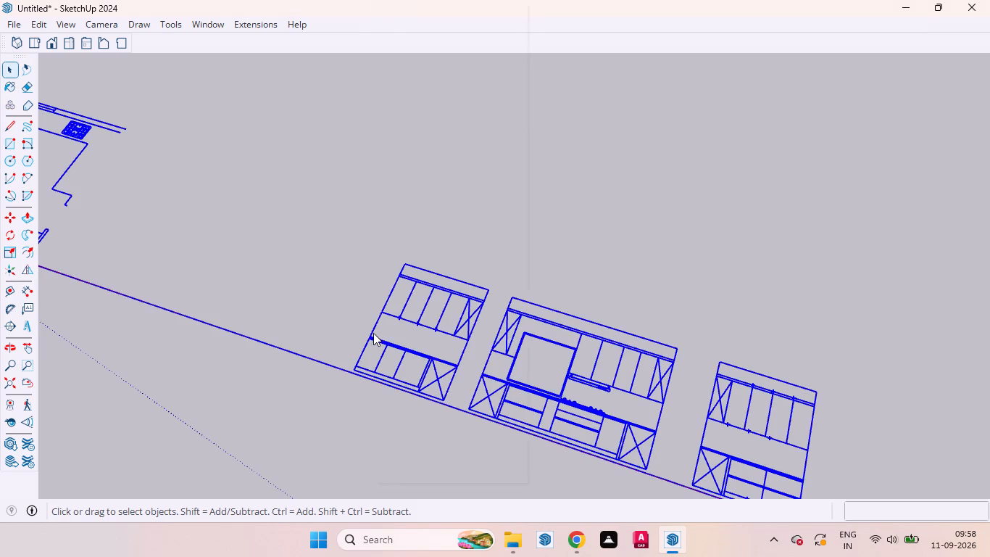
{"action": "left_click", "coordinate": [432, 125]}
{"action": "left_click", "coordinate": [594, 284]}
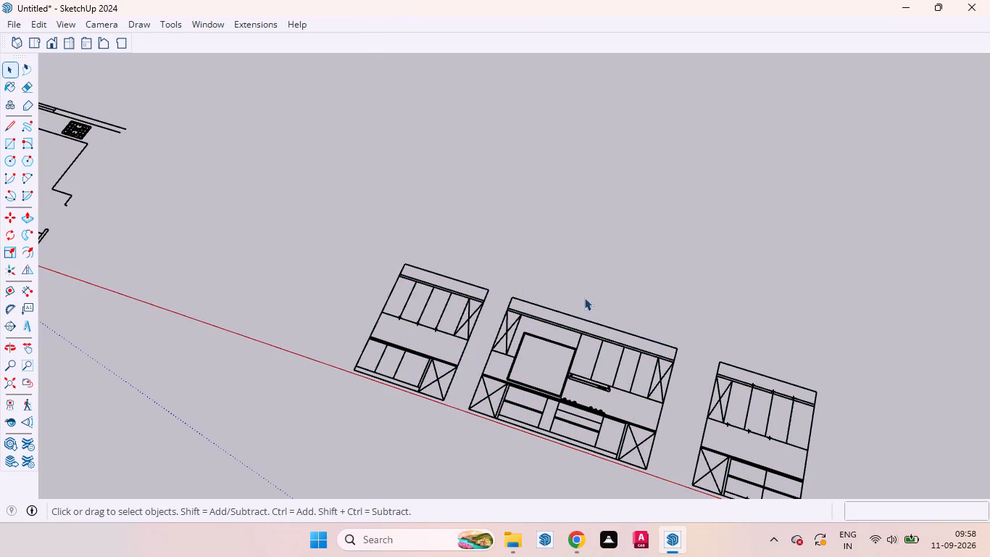
{"action": "left_click", "coordinate": [539, 305]}
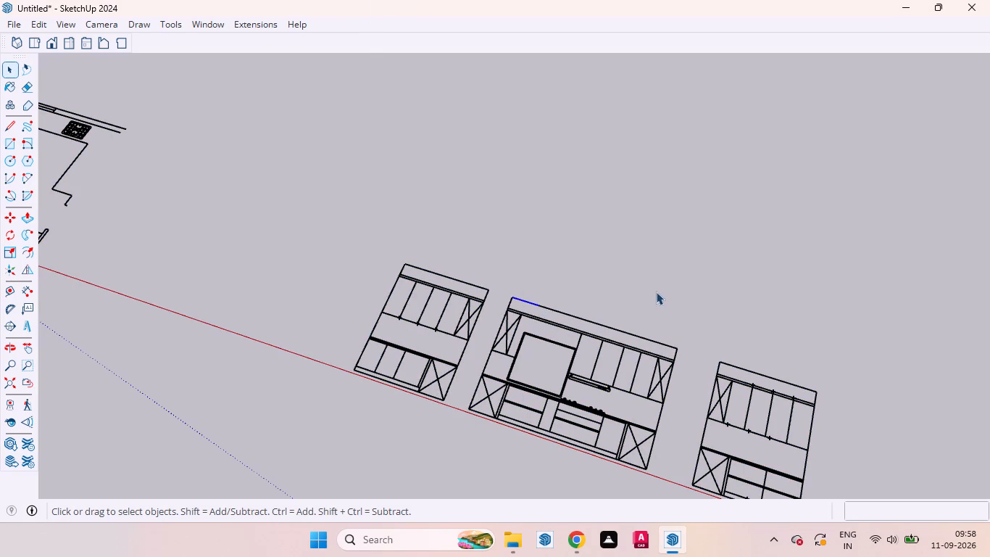
{"action": "left_click", "coordinate": [655, 292]}
Select all the linework of the middle elevation, including its lower corner cabinet edges.
{"action": "left_click_drag", "start_coordinate": [507, 257], "coordinate": [549, 434]}
{"action": "scroll", "coordinate": [570, 198], "scroll_direction": "down", "scroll_amount": 3}
{"action": "left_click", "coordinate": [547, 438]}
{"action": "middle_click_drag", "start_coordinate": [547, 426], "coordinate": [706, 416]}
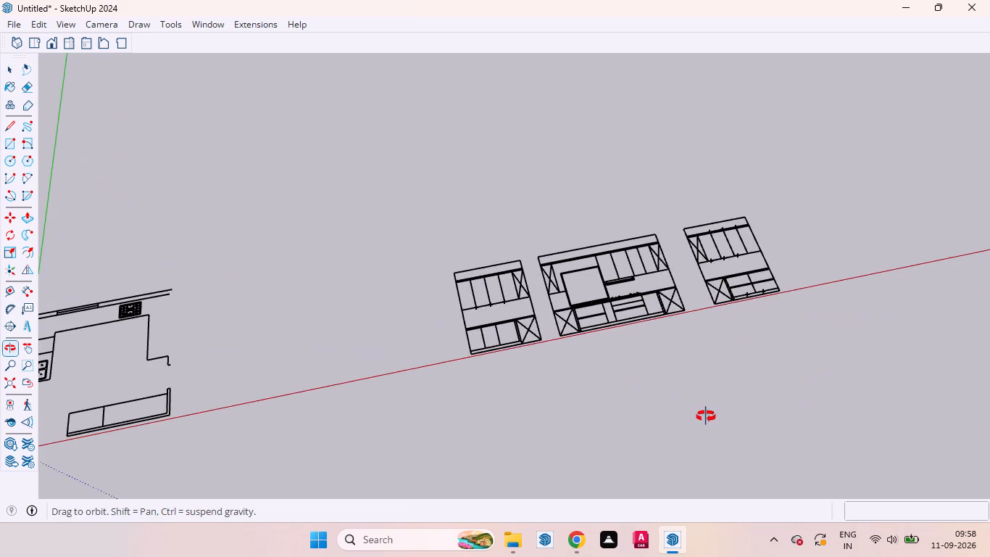
{"action": "middle_click_drag", "start_coordinate": [706, 416], "coordinate": [707, 413]}
{"action": "scroll", "coordinate": [526, 250], "scroll_direction": "up", "scroll_amount": 4}
{"action": "middle_click_drag", "start_coordinate": [614, 323], "coordinate": [522, 313]}
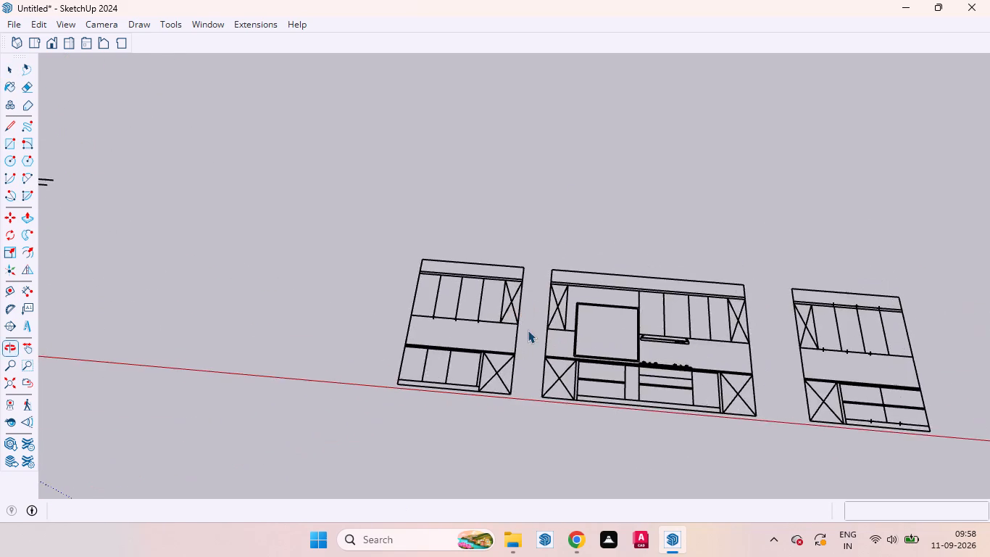
{"action": "scroll", "coordinate": [576, 349], "scroll_direction": "up", "scroll_amount": 5}
{"action": "left_click", "coordinate": [520, 199]}
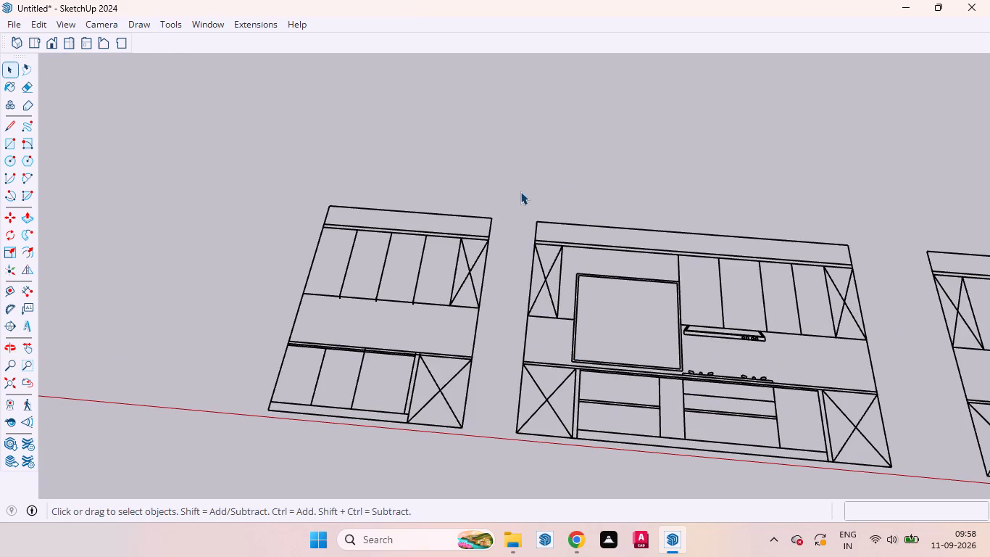
{"action": "left_click_drag", "start_coordinate": [520, 190], "coordinate": [823, 487]}
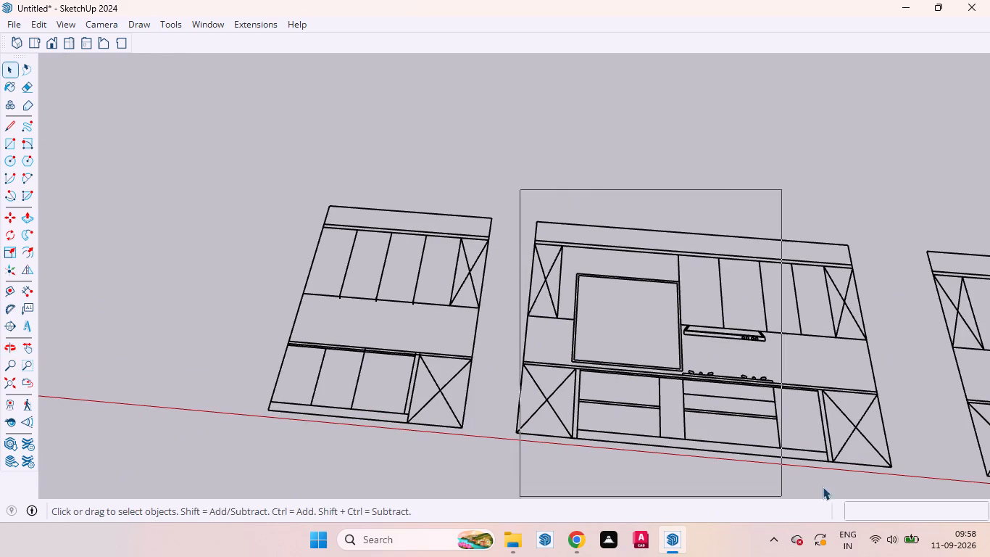
{"action": "left_click_drag", "start_coordinate": [823, 487], "coordinate": [907, 484]}
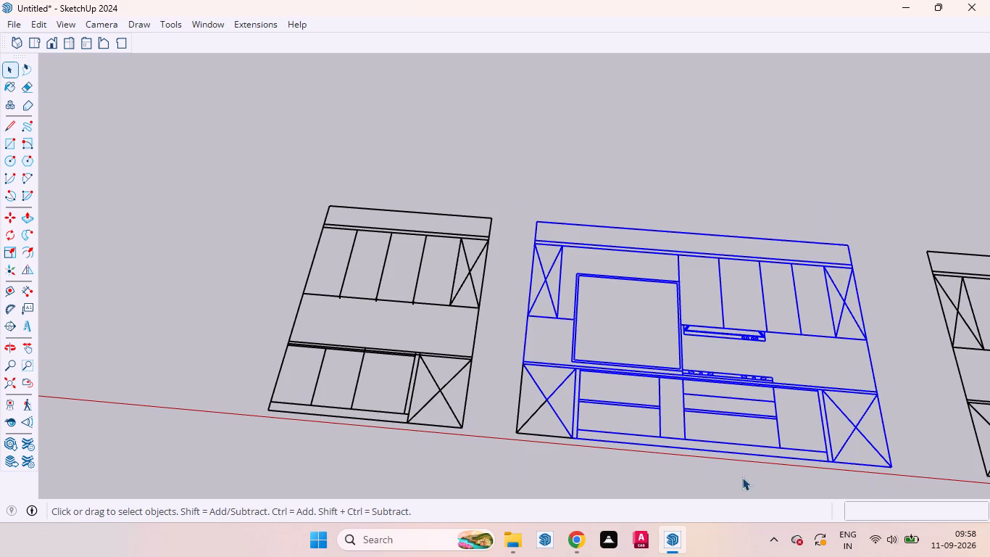
{"action": "left_click_drag", "start_coordinate": [499, 326], "coordinate": [525, 452], "text": "ctrl"}
{"action": "left_click_drag", "start_coordinate": [525, 452], "coordinate": [634, 463], "text": "ctrl"}
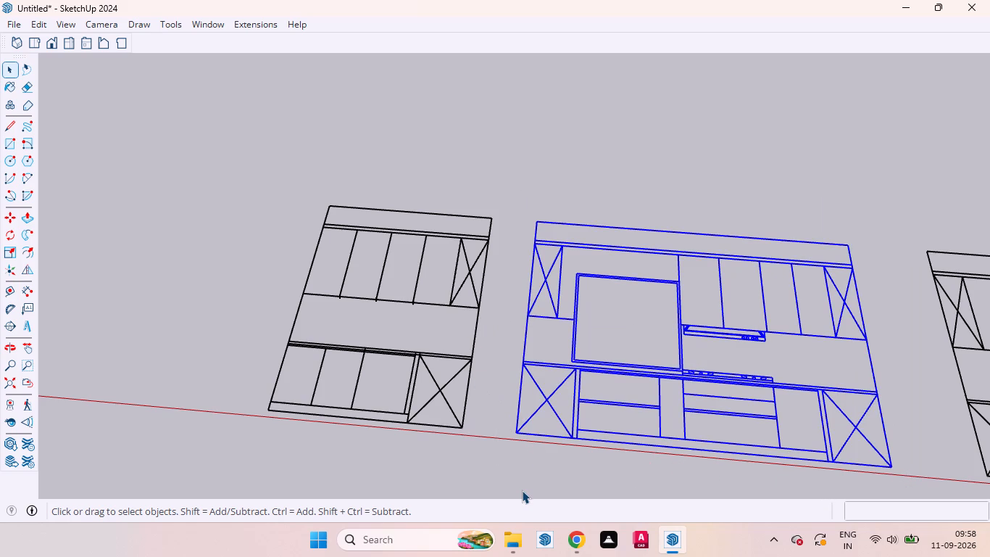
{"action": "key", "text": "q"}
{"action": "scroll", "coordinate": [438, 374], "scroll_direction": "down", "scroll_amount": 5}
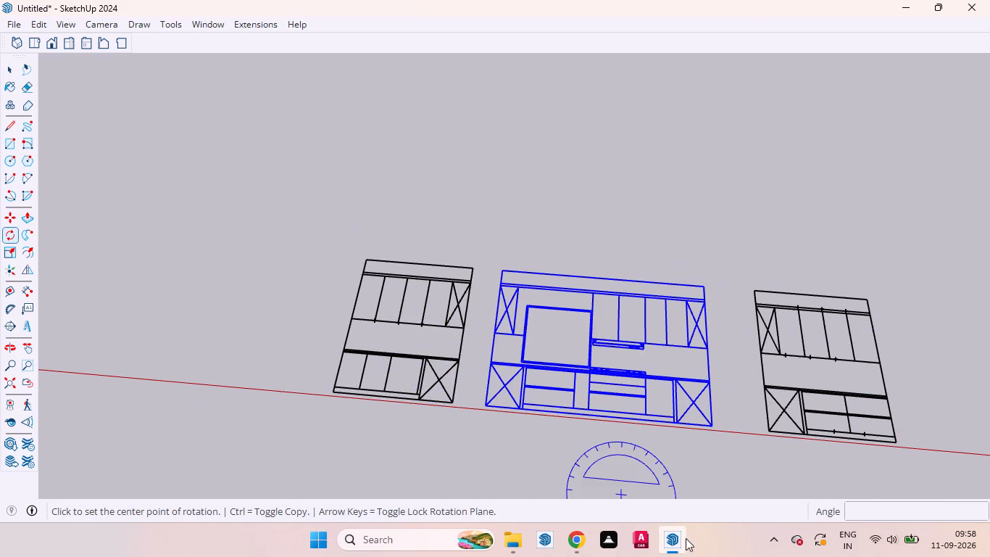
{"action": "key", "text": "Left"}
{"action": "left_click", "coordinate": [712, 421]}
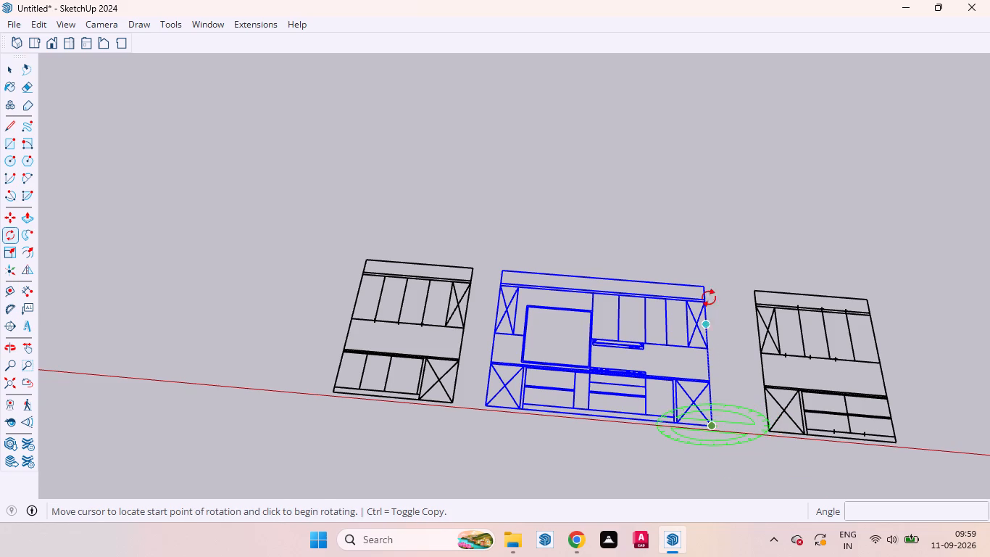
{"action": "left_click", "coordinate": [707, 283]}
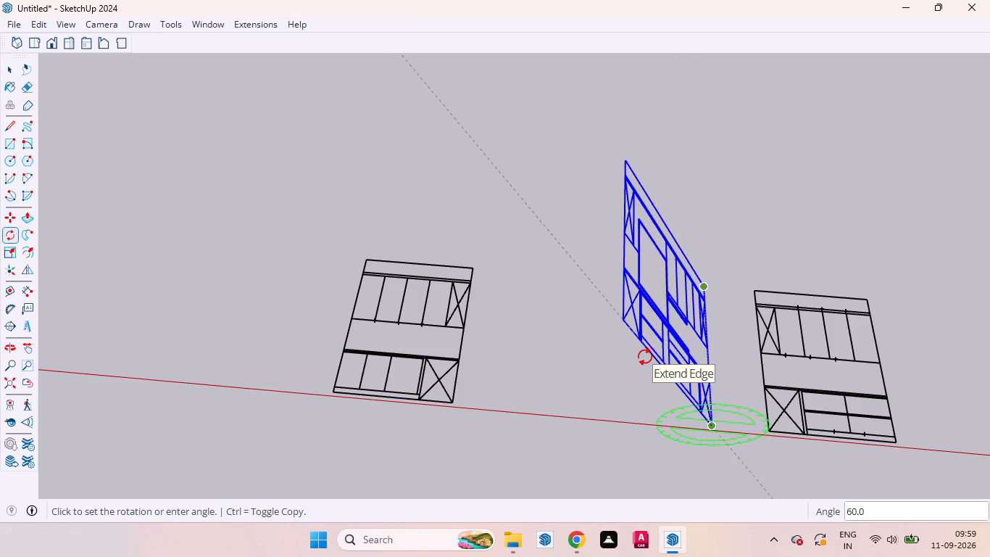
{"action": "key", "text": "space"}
Rotate the selected middle elevation 90 degrees about the red axis from its bottom corner so it stands upright.
{"action": "key", "text": "q"}
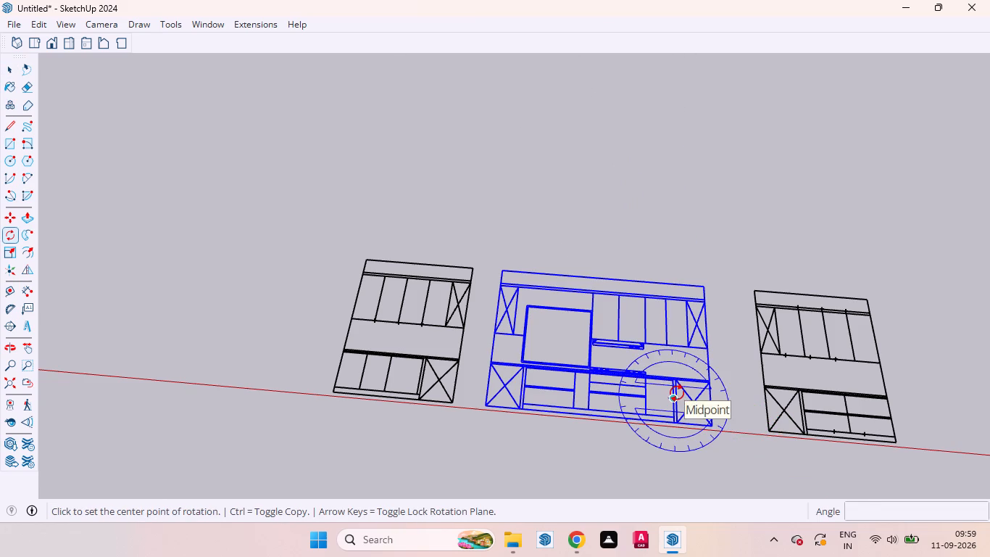
{"action": "key", "text": "Right"}
{"action": "left_click", "coordinate": [715, 419]}
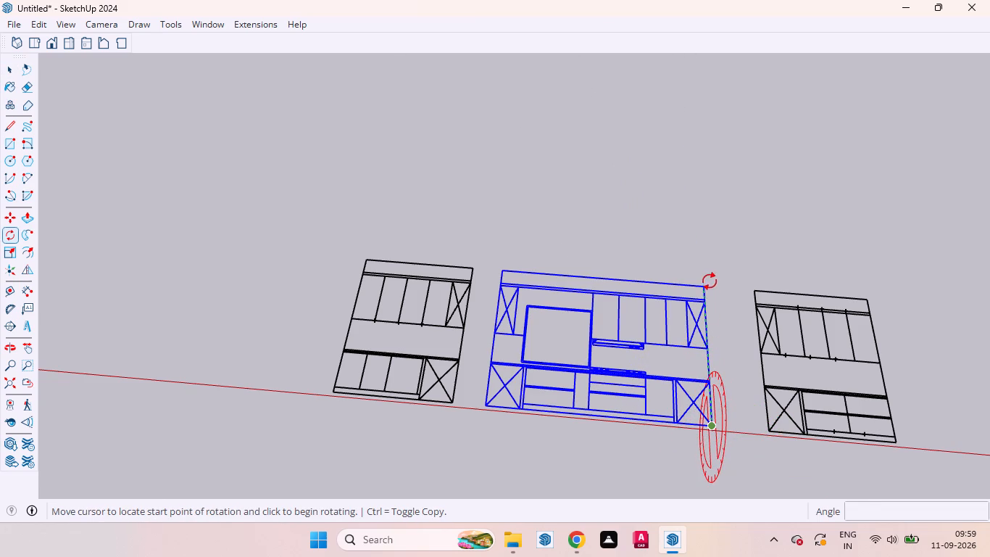
{"action": "left_click", "coordinate": [704, 284]}
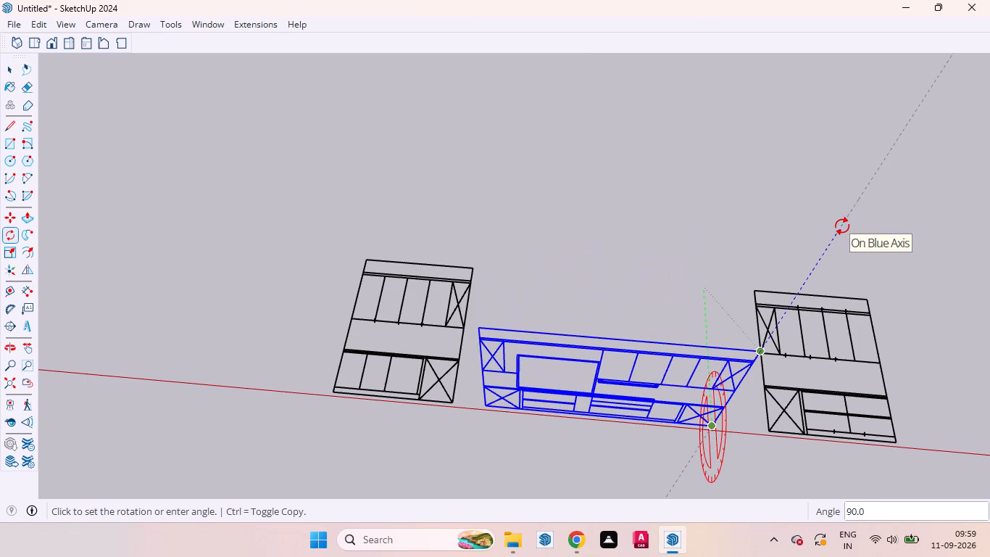
{"action": "type", "text": "90"}
{"action": "key", "text": "Return"}
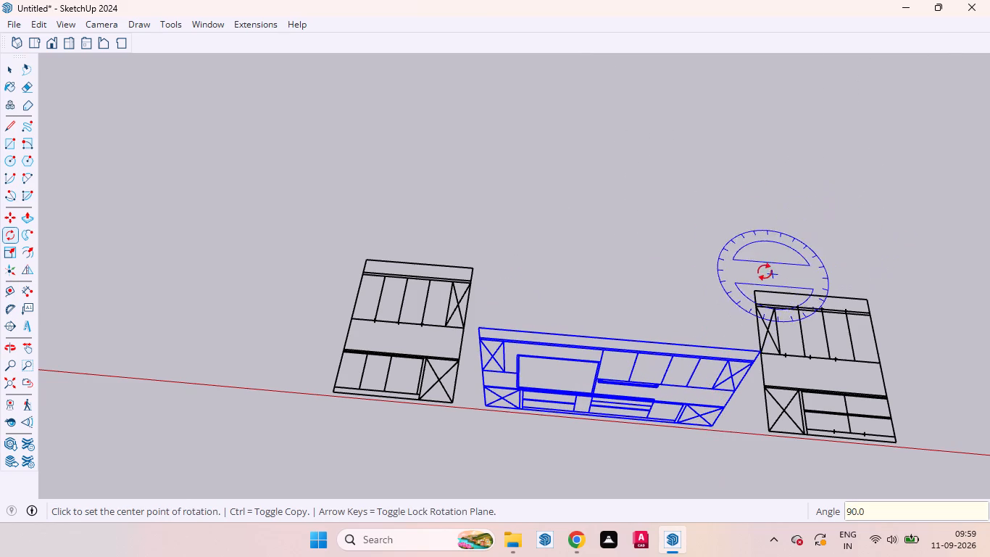
{"action": "key", "text": "space"}
{"action": "left_click", "coordinate": [675, 257]}
Examine the upright middle elevation from the front, down to its base cabinets.
{"action": "scroll", "coordinate": [597, 247], "scroll_direction": "down", "scroll_amount": 10}
{"action": "middle_click_drag", "start_coordinate": [594, 311], "coordinate": [594, 255]}
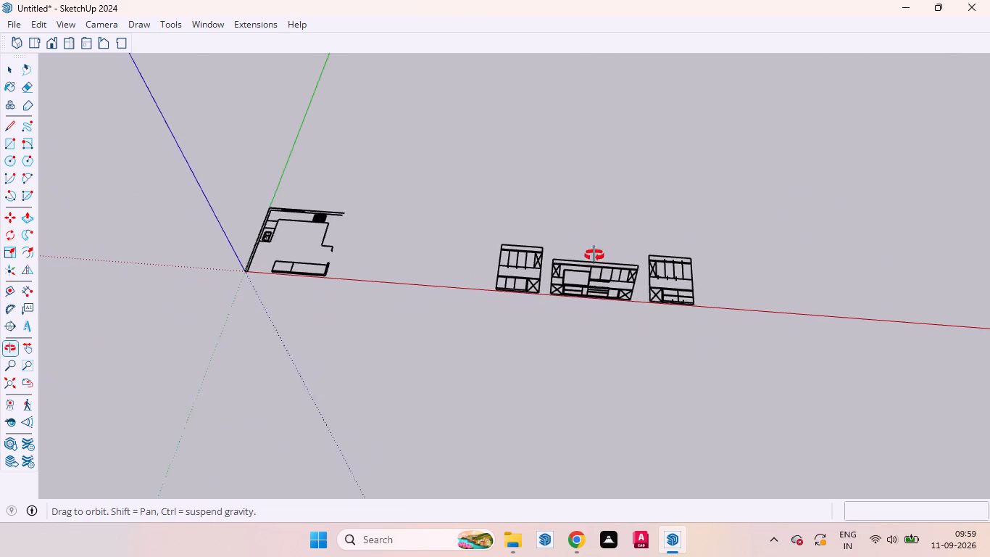
{"action": "middle_click_drag", "start_coordinate": [594, 255], "coordinate": [602, 176]}
{"action": "scroll", "coordinate": [610, 160], "scroll_direction": "up", "scroll_amount": 7}
{"action": "scroll", "coordinate": [614, 233], "scroll_direction": "down", "scroll_amount": 4}
{"action": "scroll", "coordinate": [622, 317], "scroll_direction": "up", "scroll_amount": 8}
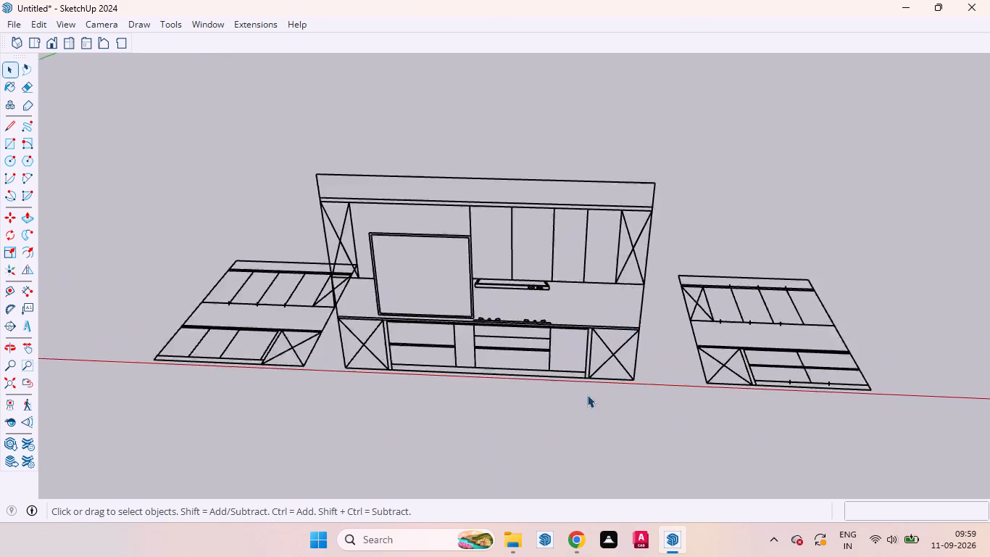
{"action": "scroll", "coordinate": [587, 395], "scroll_direction": "up", "scroll_amount": 8}
{"action": "scroll", "coordinate": [601, 339], "scroll_direction": "down", "scroll_amount": 4}
{"action": "middle_click_drag", "start_coordinate": [524, 351], "coordinate": [583, 265]}
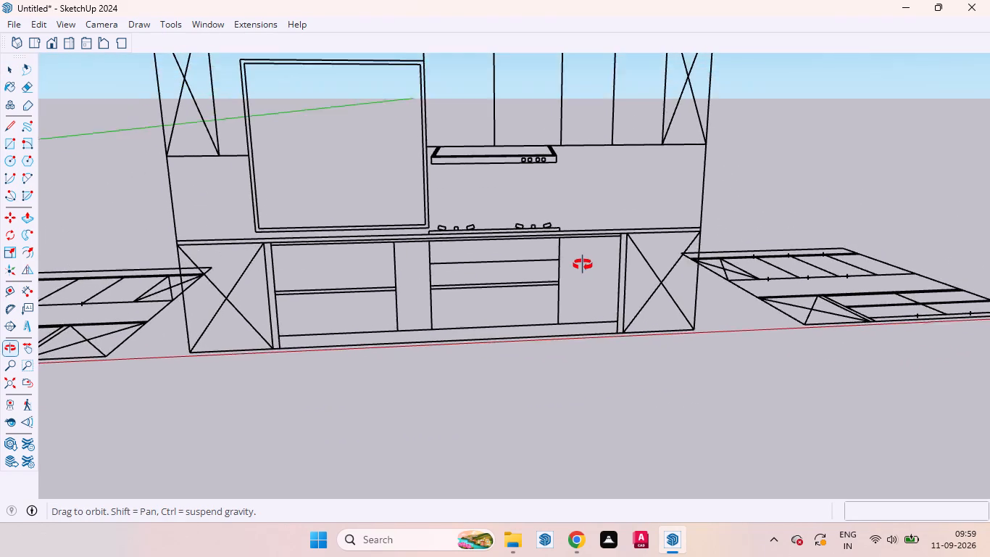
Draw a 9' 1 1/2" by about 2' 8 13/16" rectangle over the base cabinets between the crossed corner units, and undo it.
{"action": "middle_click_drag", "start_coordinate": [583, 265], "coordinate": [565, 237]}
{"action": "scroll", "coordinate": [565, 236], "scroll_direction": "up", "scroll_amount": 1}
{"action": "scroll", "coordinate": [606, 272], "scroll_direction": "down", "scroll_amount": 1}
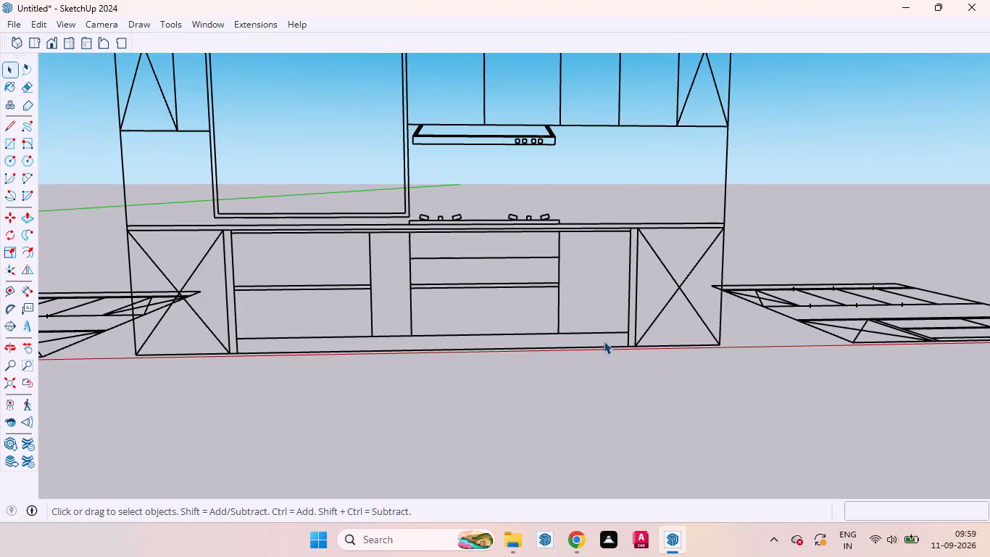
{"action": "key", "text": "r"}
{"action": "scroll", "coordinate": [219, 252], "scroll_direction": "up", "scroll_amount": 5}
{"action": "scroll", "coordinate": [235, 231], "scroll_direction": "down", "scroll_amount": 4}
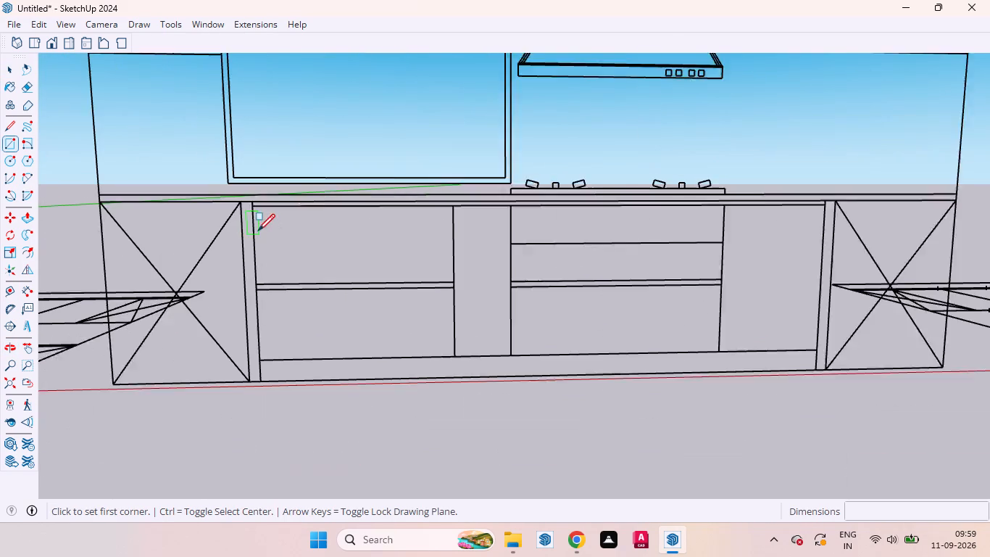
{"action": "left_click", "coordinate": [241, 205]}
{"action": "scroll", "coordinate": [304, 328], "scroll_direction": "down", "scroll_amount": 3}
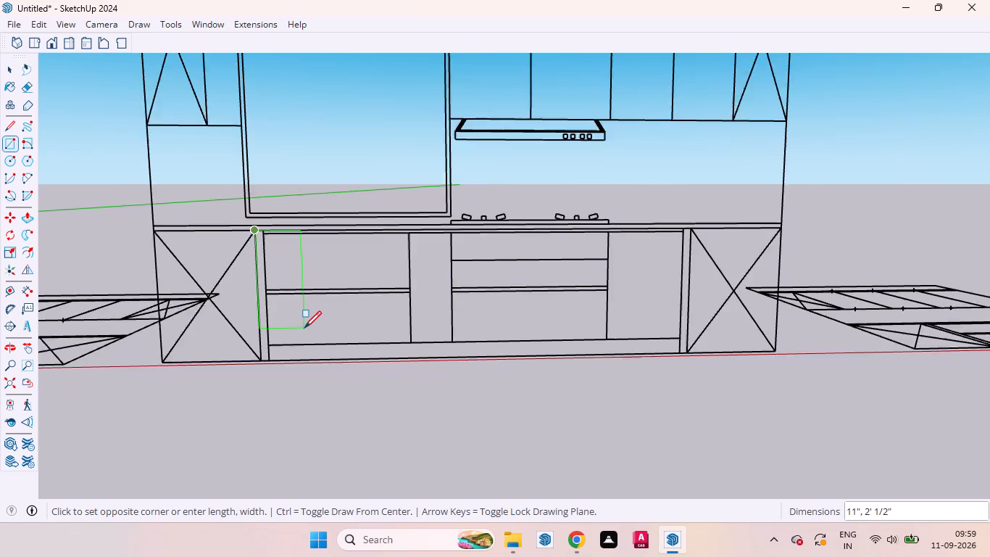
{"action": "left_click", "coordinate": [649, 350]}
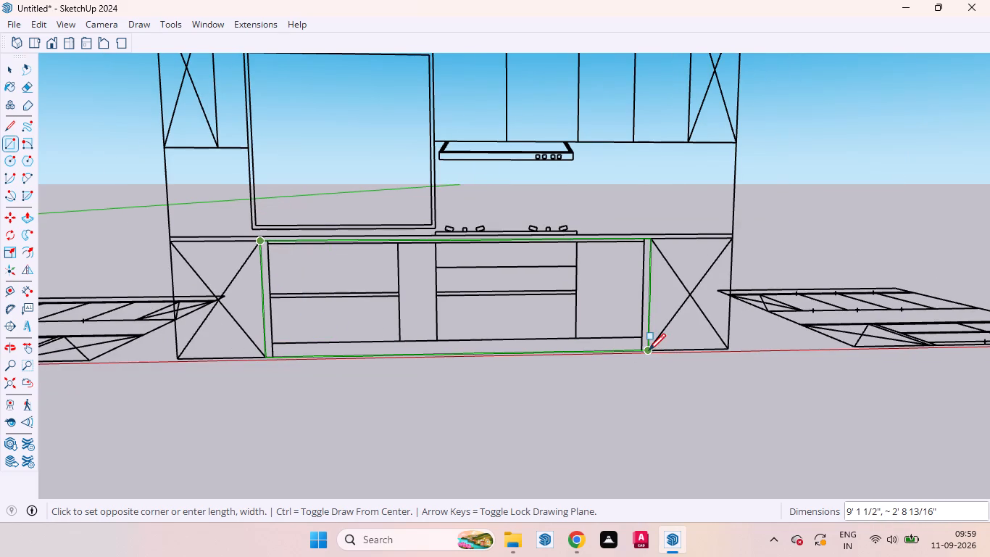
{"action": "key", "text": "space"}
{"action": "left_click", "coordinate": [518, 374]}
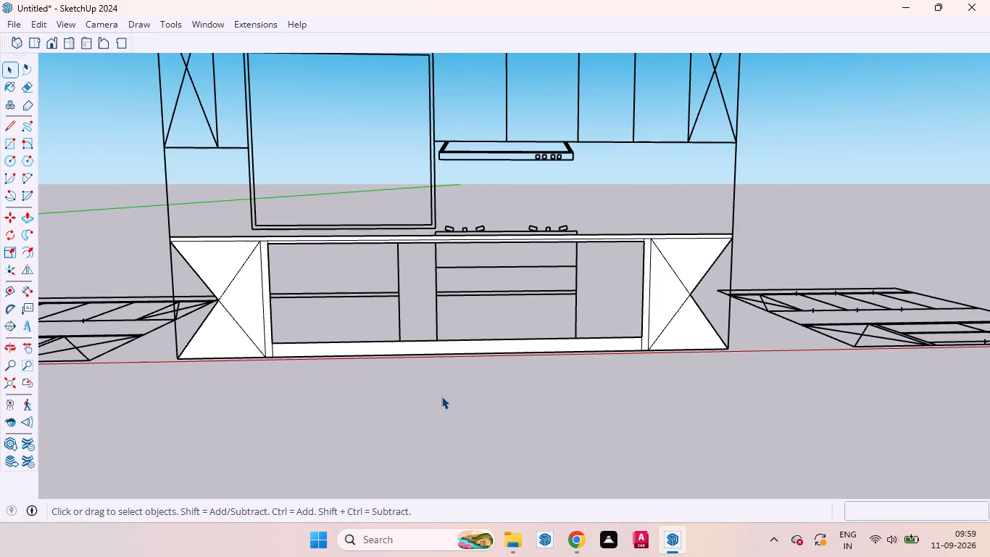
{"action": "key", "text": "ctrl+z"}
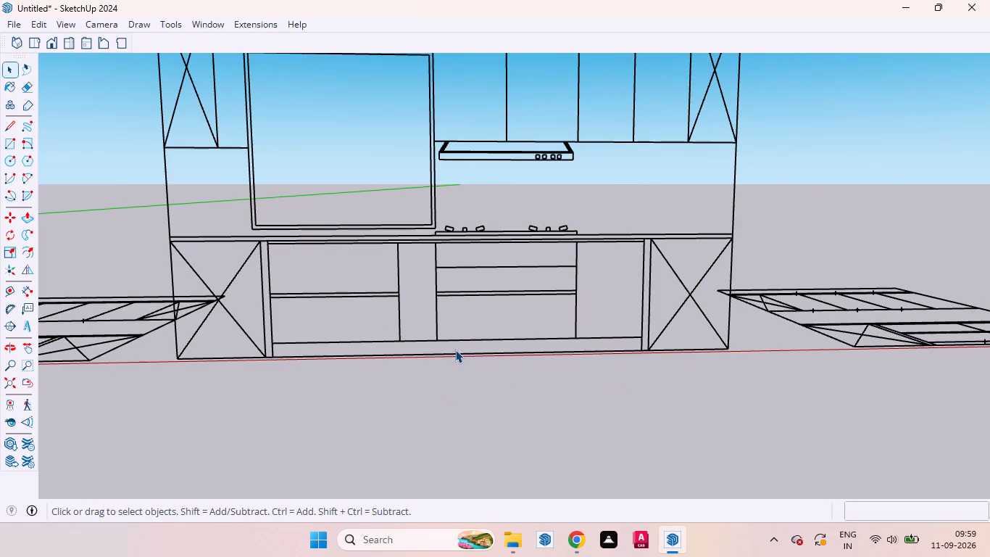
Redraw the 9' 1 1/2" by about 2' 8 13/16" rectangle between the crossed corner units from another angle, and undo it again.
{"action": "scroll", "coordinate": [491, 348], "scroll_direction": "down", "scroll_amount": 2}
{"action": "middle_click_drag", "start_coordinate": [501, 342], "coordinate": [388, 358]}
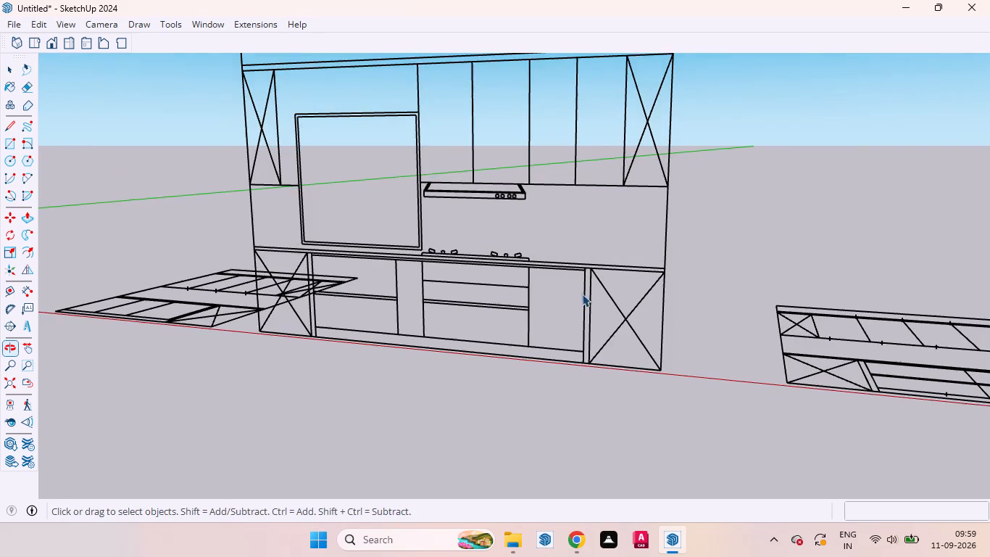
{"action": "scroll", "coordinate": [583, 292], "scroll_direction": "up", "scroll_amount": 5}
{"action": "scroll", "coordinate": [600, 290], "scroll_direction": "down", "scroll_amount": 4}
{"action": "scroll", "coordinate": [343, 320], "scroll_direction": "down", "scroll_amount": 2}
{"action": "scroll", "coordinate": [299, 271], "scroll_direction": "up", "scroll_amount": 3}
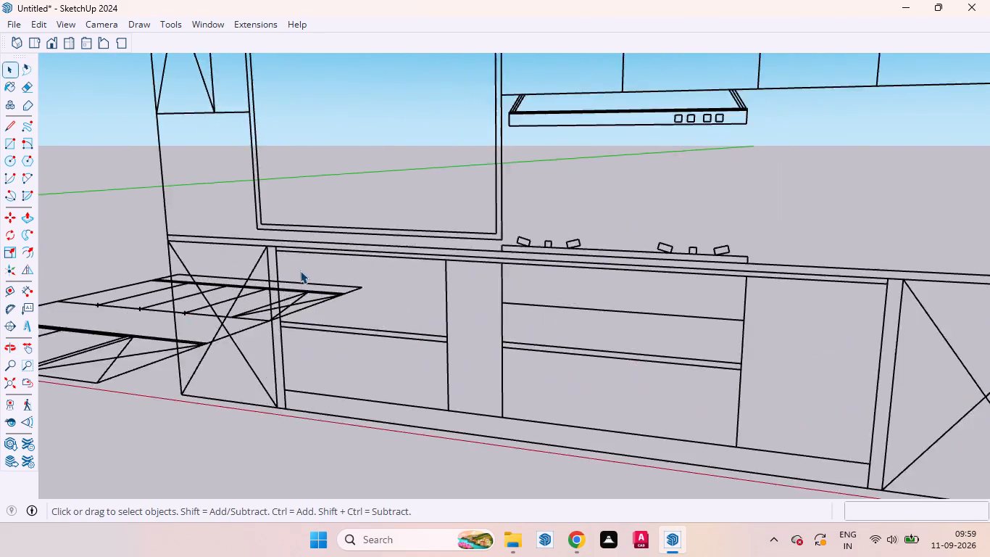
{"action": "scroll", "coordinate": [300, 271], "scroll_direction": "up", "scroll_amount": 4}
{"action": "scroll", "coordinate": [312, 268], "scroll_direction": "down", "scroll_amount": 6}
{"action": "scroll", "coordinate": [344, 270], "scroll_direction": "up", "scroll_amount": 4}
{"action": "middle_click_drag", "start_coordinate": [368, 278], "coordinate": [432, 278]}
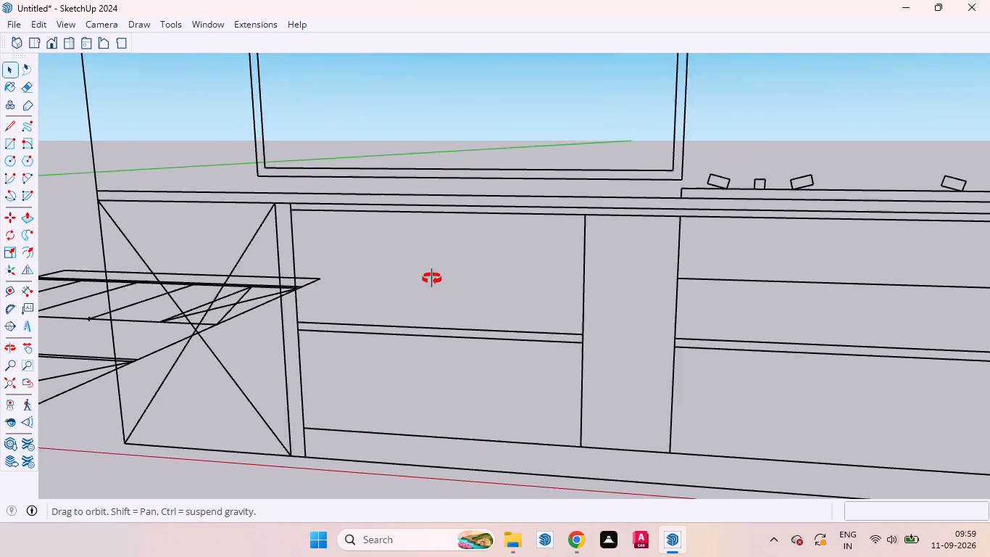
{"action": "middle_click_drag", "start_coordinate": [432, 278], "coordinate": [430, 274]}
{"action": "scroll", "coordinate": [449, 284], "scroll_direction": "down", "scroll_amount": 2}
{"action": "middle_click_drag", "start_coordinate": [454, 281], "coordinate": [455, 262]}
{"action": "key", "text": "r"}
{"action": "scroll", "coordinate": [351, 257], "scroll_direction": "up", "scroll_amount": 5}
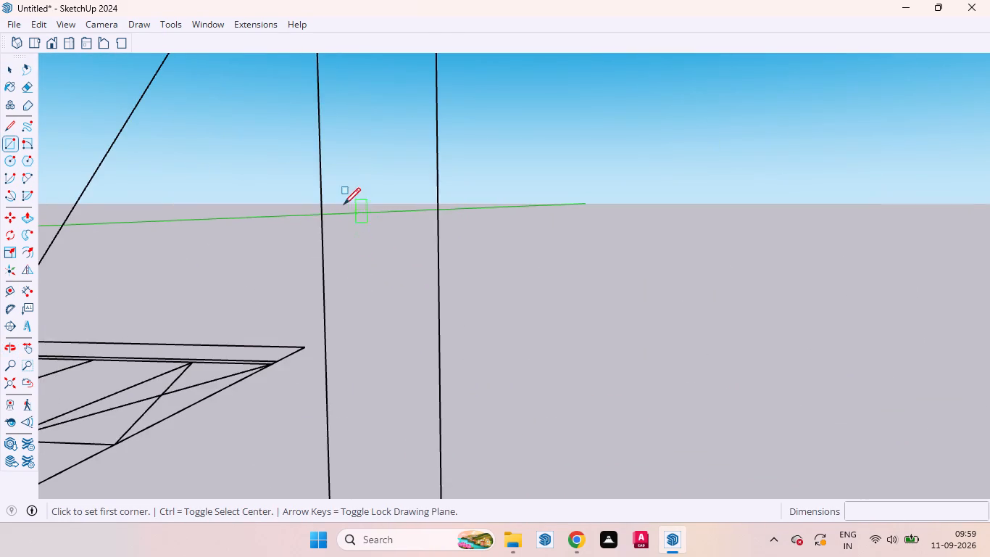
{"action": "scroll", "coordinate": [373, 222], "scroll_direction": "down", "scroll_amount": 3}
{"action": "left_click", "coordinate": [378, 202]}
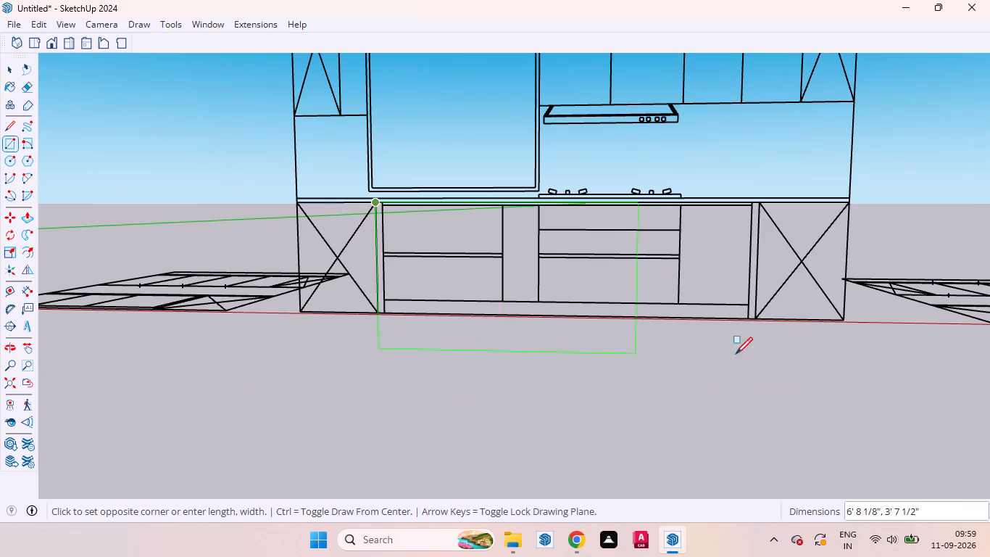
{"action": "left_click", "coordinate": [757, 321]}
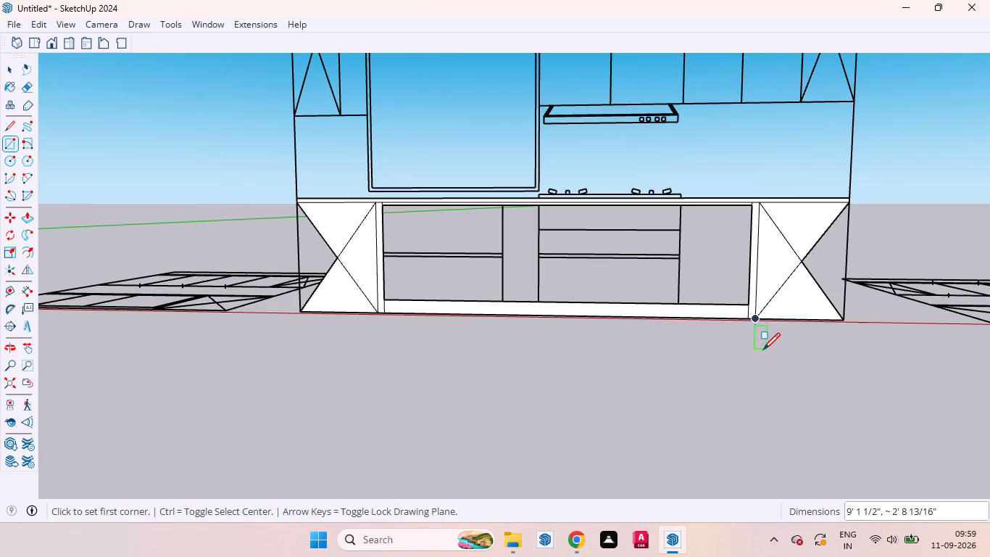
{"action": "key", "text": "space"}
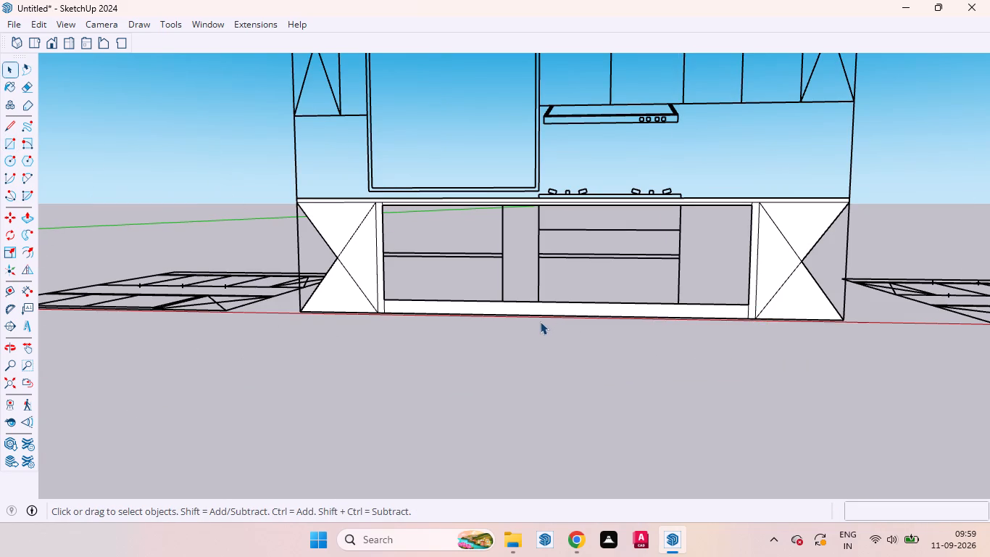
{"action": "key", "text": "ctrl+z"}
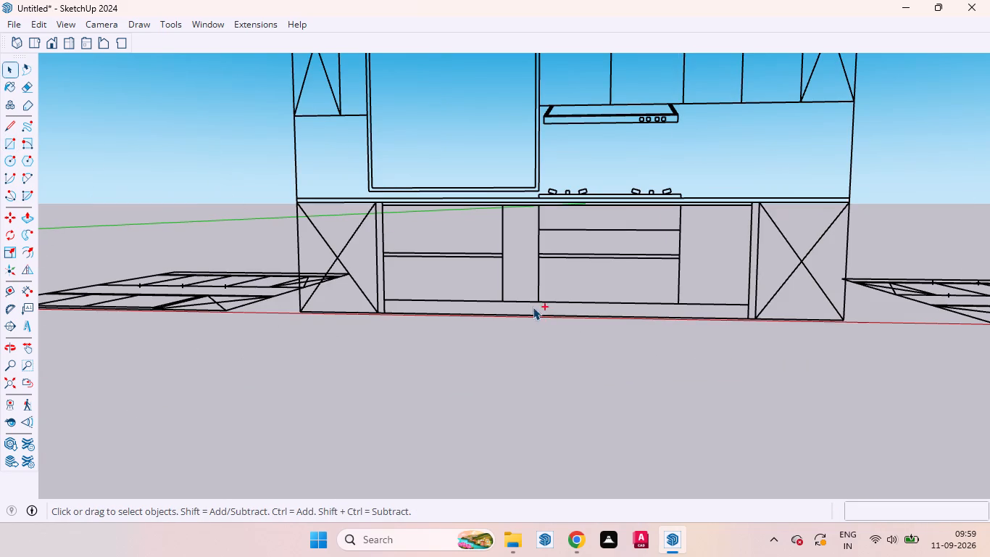
Draw a 9' 1 1/2" by about 2' 8 13/16" rectangle over the base cabinet run between the two crossed corner units.
{"action": "key", "text": "r"}
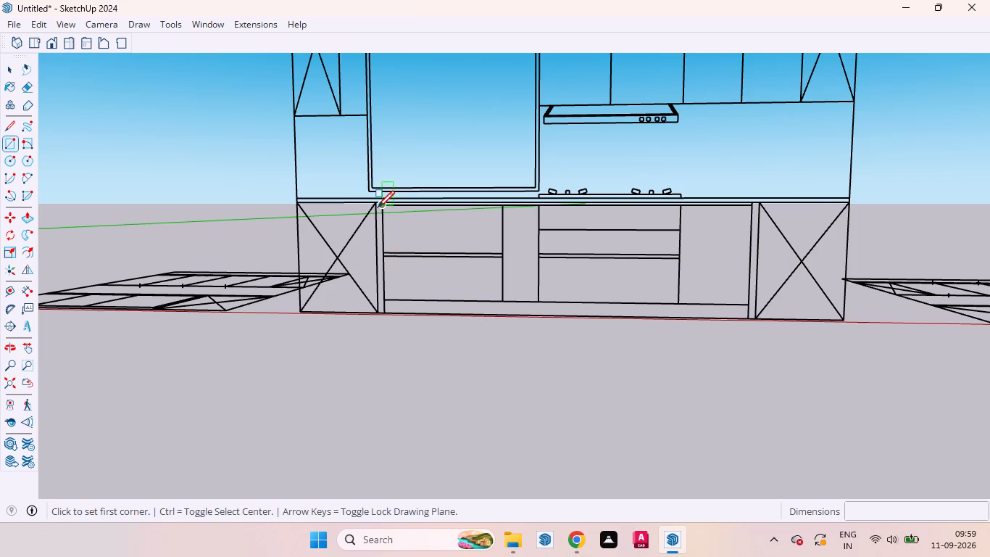
{"action": "left_click", "coordinate": [377, 205]}
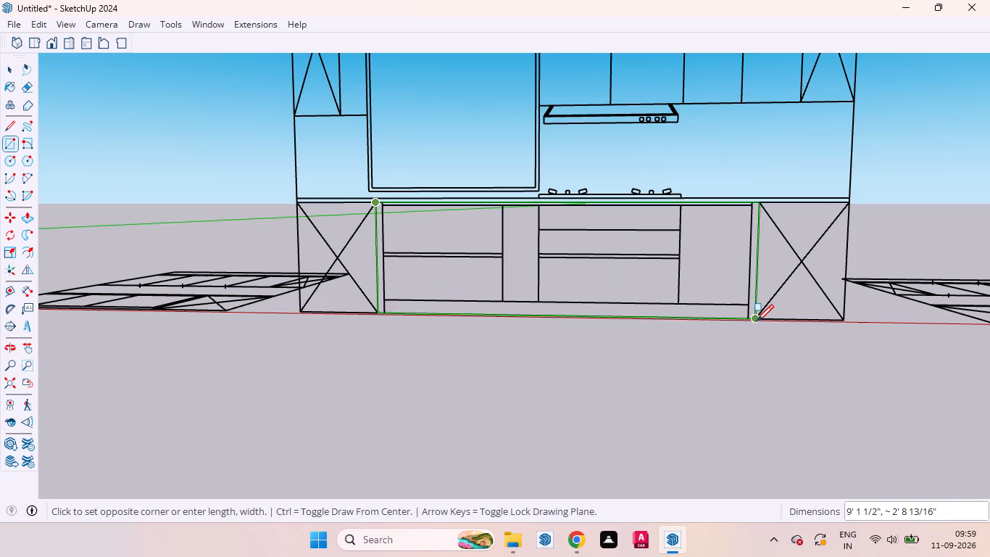
{"action": "left_click", "coordinate": [757, 321]}
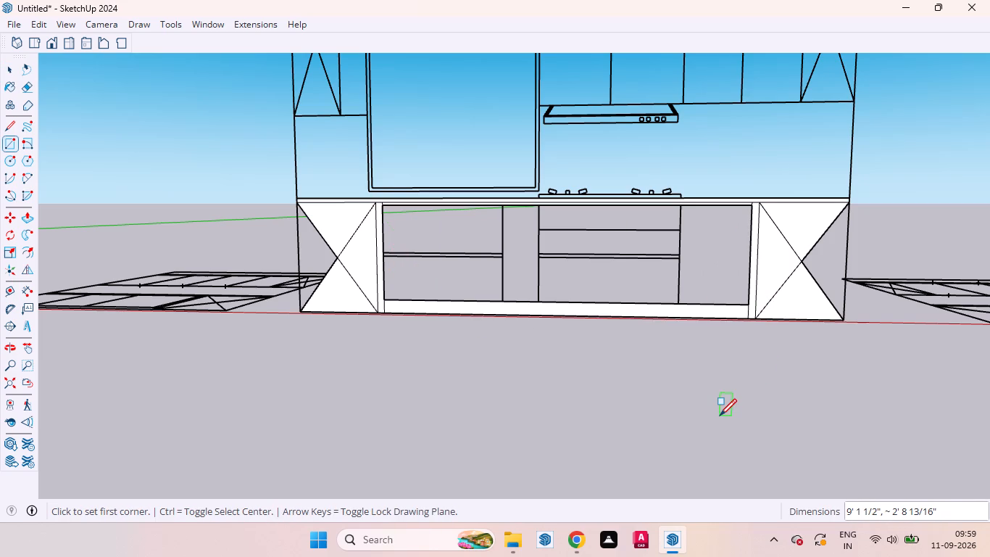
{"action": "key", "text": "space"}
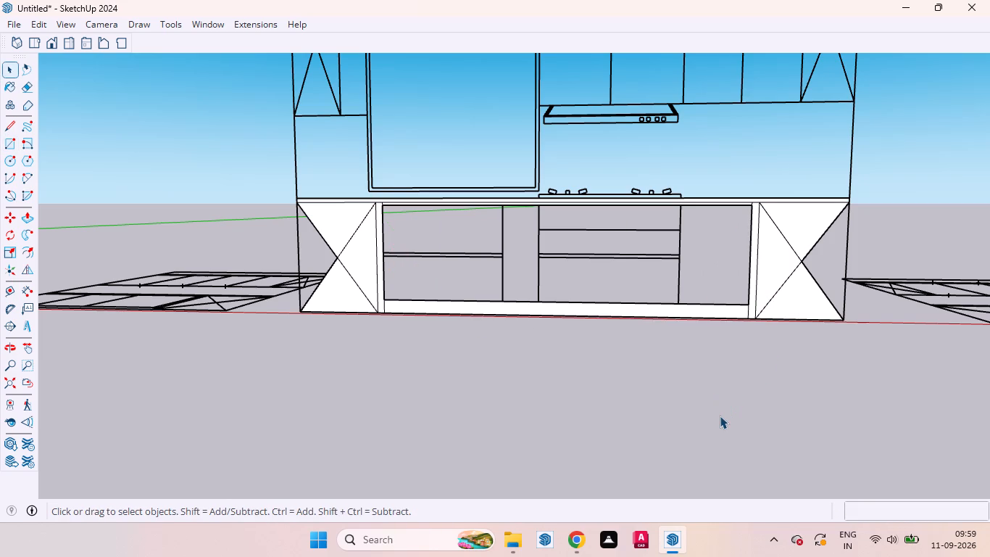
Draw a 2' 4" by 1' 7 1/2" rectangle over the door panel right of the hob drawers.
{"action": "key", "text": "r"}
{"action": "left_click", "coordinate": [683, 207]}
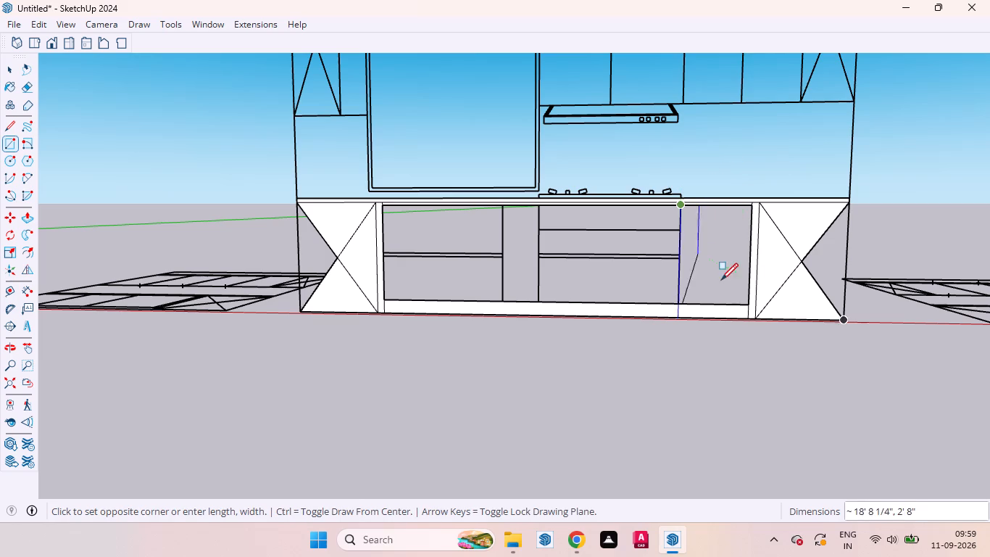
{"action": "left_click", "coordinate": [752, 305]}
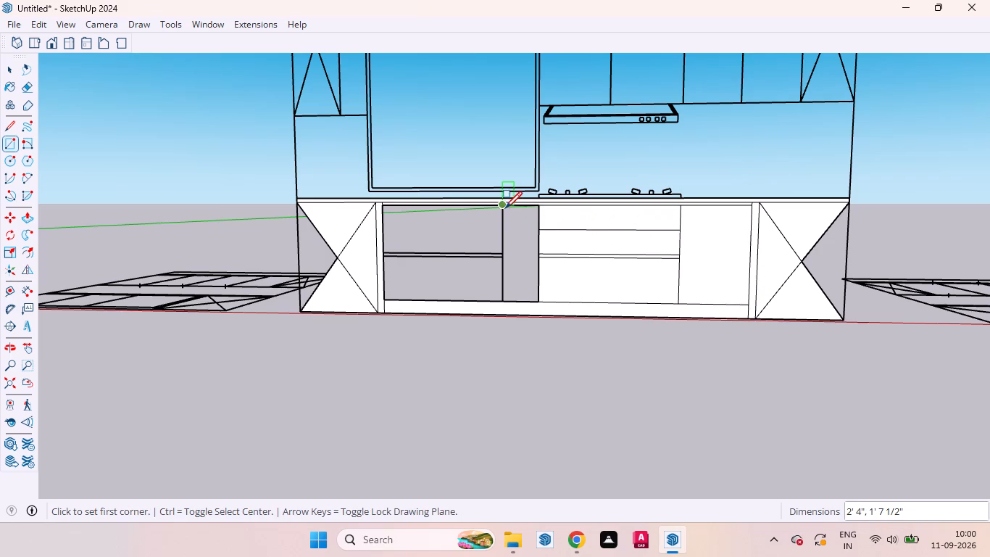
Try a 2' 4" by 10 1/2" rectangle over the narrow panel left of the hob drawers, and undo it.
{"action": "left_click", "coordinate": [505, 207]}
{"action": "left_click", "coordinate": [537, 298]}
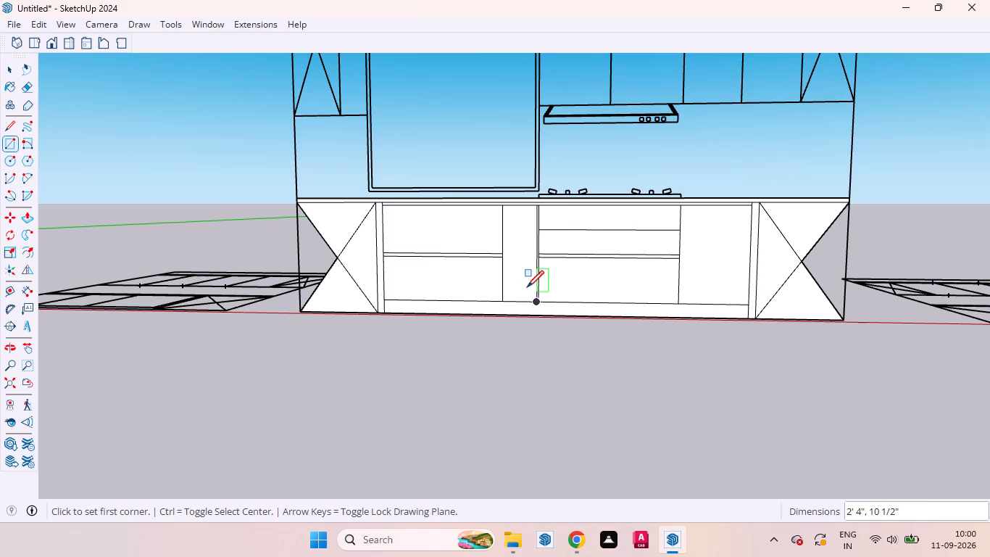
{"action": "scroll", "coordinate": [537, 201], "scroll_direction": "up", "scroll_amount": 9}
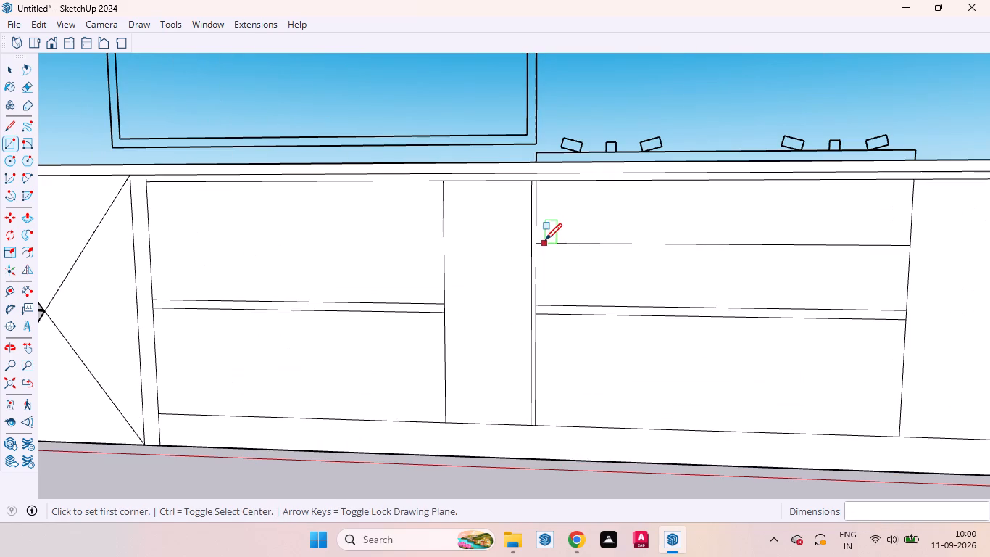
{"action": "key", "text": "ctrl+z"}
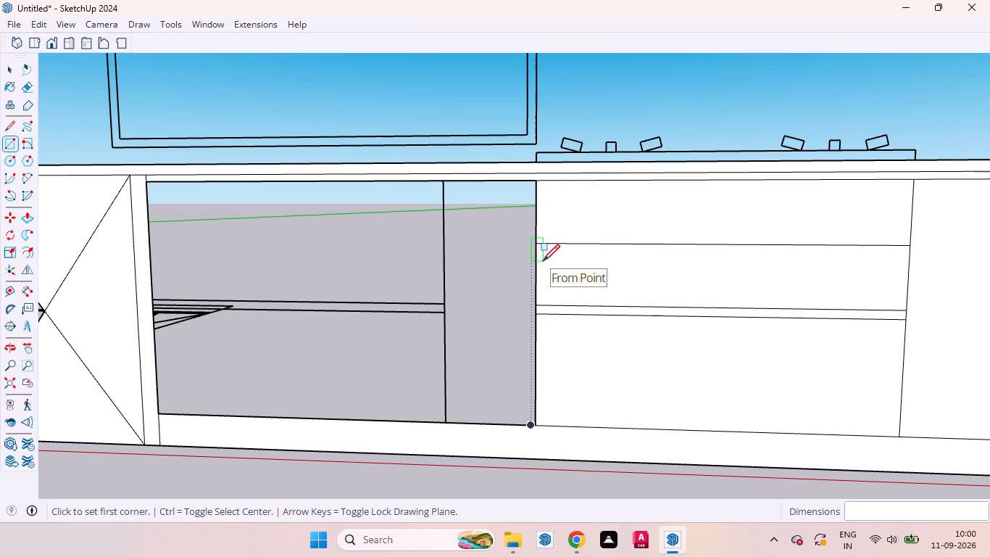
Draw a 3' 10" by 2' 4" rectangle over the left drawers and the narrow panel beside the hob drawers.
{"action": "left_click", "coordinate": [144, 185]}
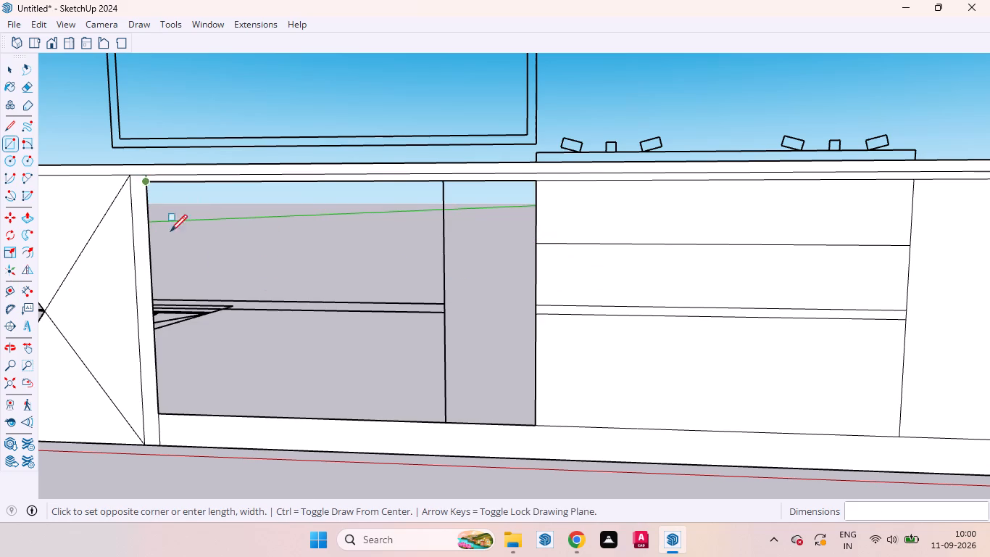
{"action": "left_click", "coordinate": [539, 424]}
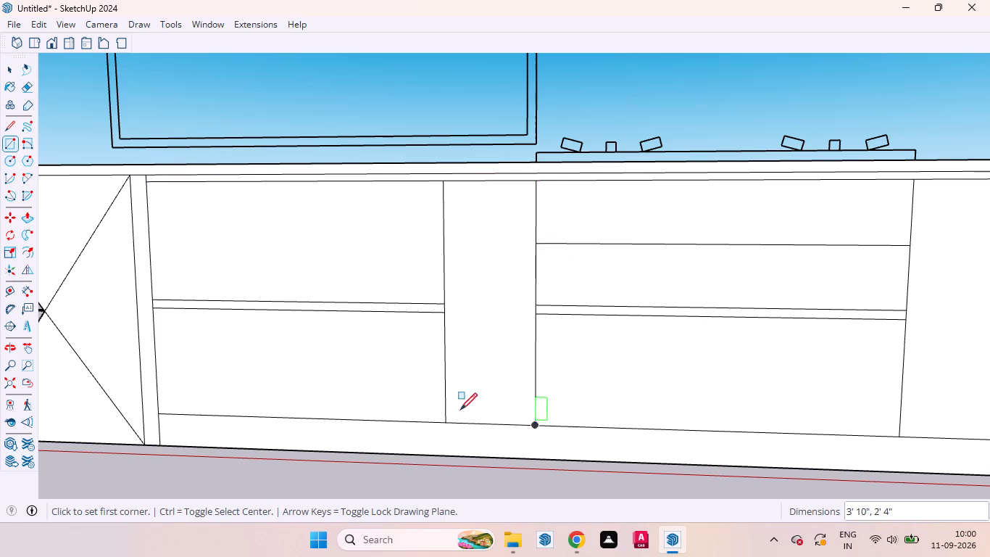
{"action": "scroll", "coordinate": [518, 314], "scroll_direction": "down", "scroll_amount": 5}
{"action": "key", "text": "space"}
{"action": "scroll", "coordinate": [431, 296], "scroll_direction": "down", "scroll_amount": 3}
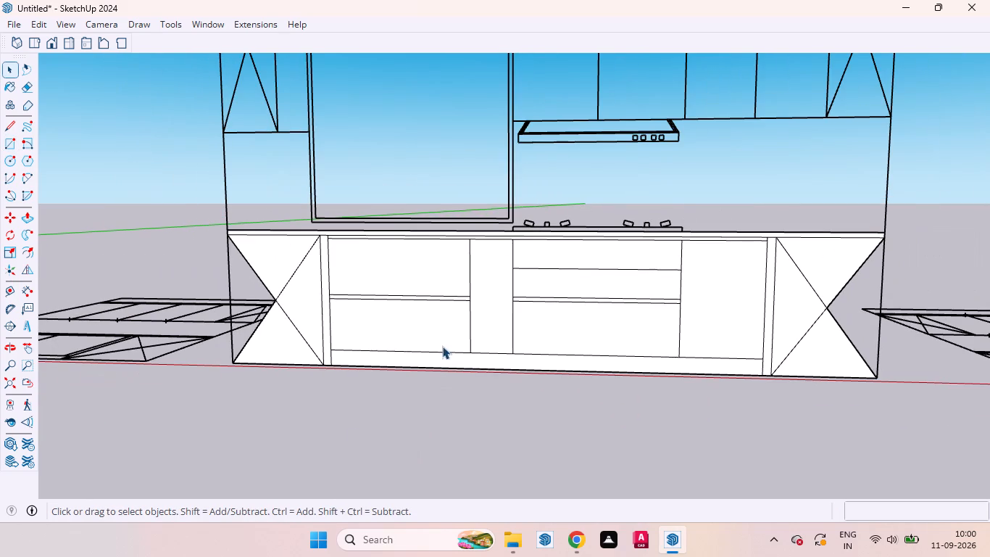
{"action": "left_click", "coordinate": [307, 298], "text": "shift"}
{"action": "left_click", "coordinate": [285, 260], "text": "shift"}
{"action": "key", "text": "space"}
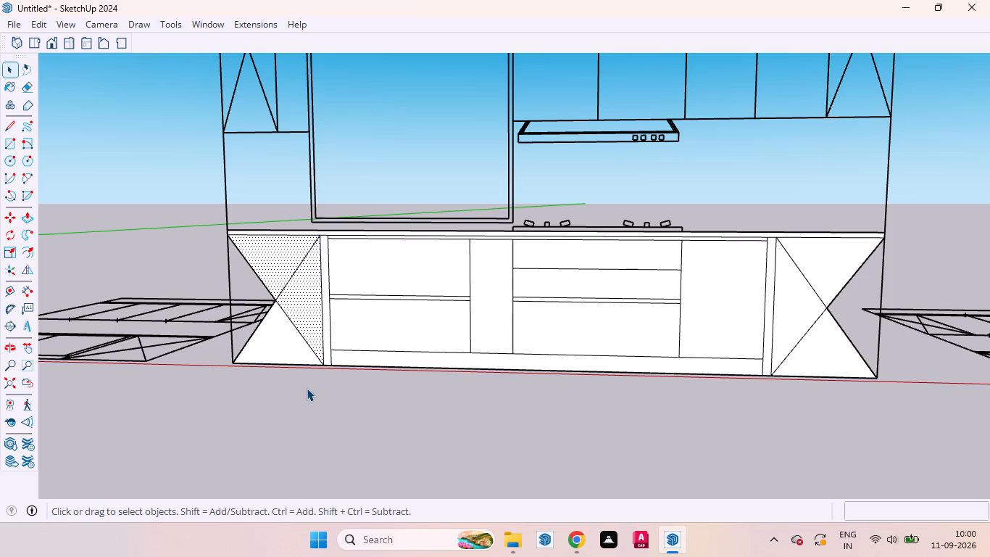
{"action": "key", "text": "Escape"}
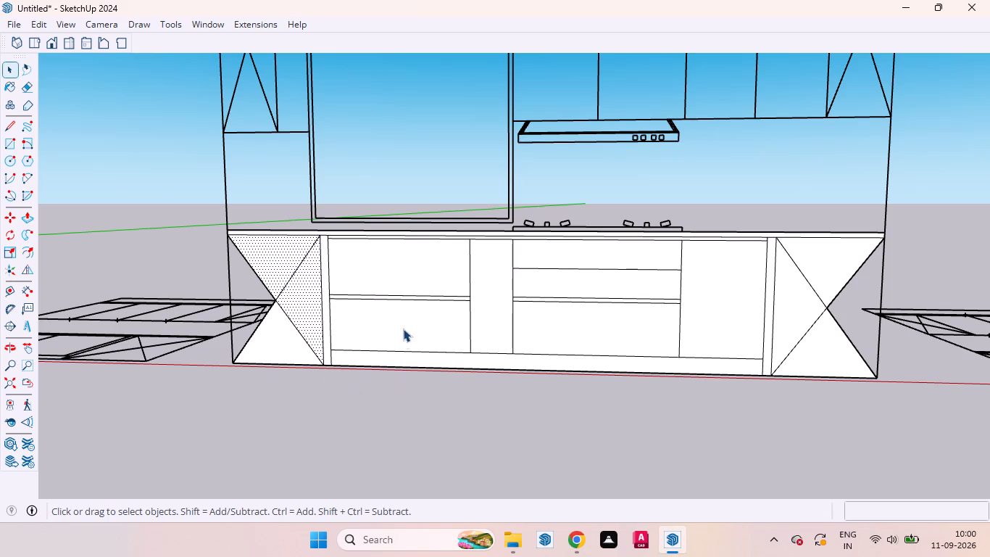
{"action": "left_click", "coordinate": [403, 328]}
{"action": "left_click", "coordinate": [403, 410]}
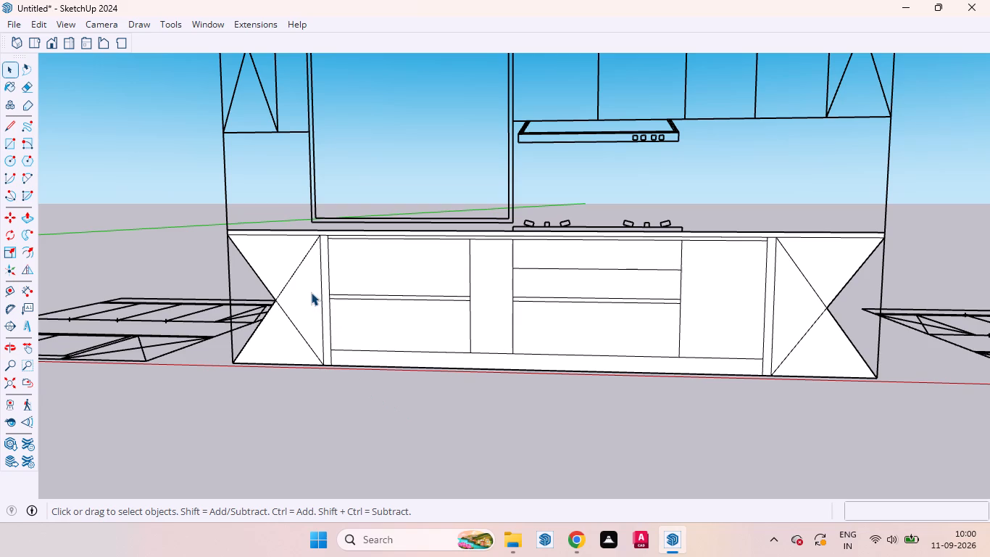
Delete the triangular faces filling the crossed corner units at both ends of the base cabinets, keeping their edges.
{"action": "left_click", "coordinate": [311, 292]}
{"action": "key", "text": "Delete"}
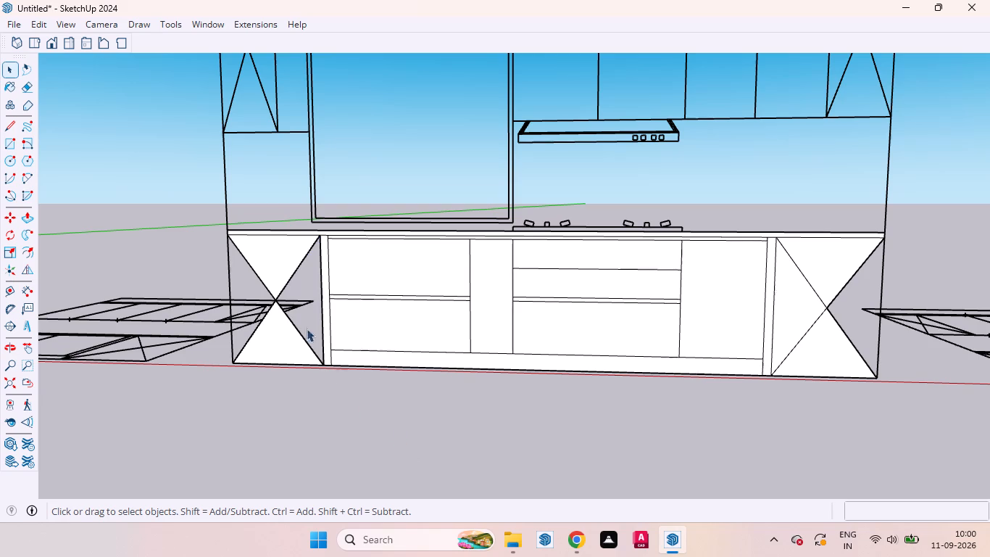
{"action": "left_click", "coordinate": [270, 252]}
{"action": "key", "text": "Delete"}
{"action": "left_click", "coordinate": [278, 332]}
{"action": "key", "text": "Delete"}
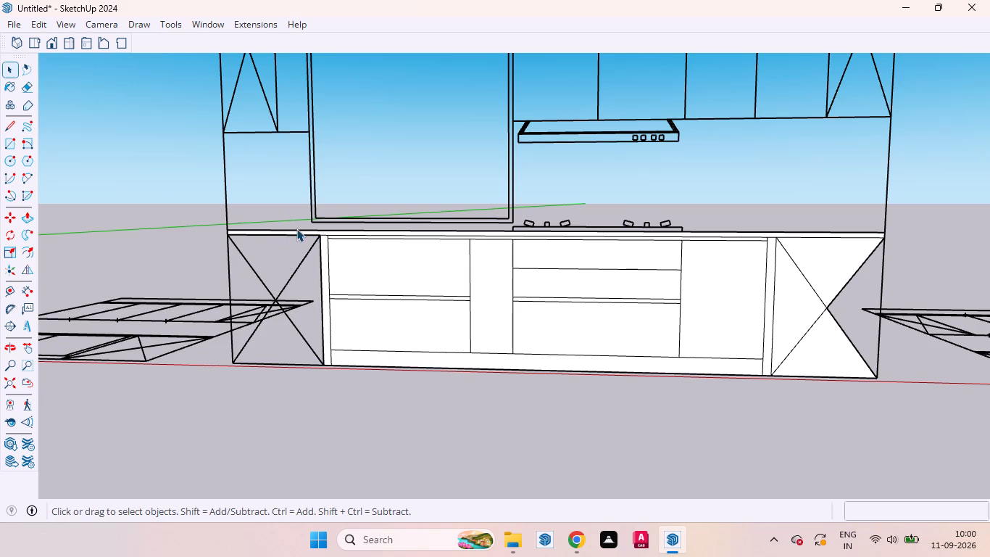
{"action": "left_click", "coordinate": [788, 301]}
{"action": "key", "text": "Delete"}
{"action": "left_click", "coordinate": [825, 347]}
{"action": "key", "text": "Delete"}
{"action": "left_click", "coordinate": [821, 265]}
{"action": "key", "text": "Delete"}
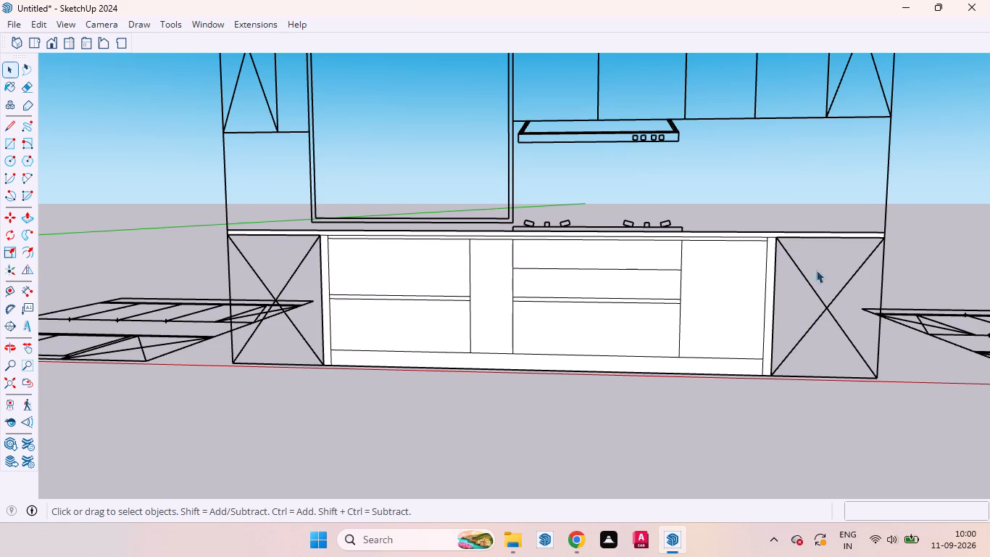
Group the base cabinet faces and edges between the two crossed corner units, including both end strips and the plinth.
{"action": "scroll", "coordinate": [803, 357], "scroll_direction": "down", "scroll_amount": 1}
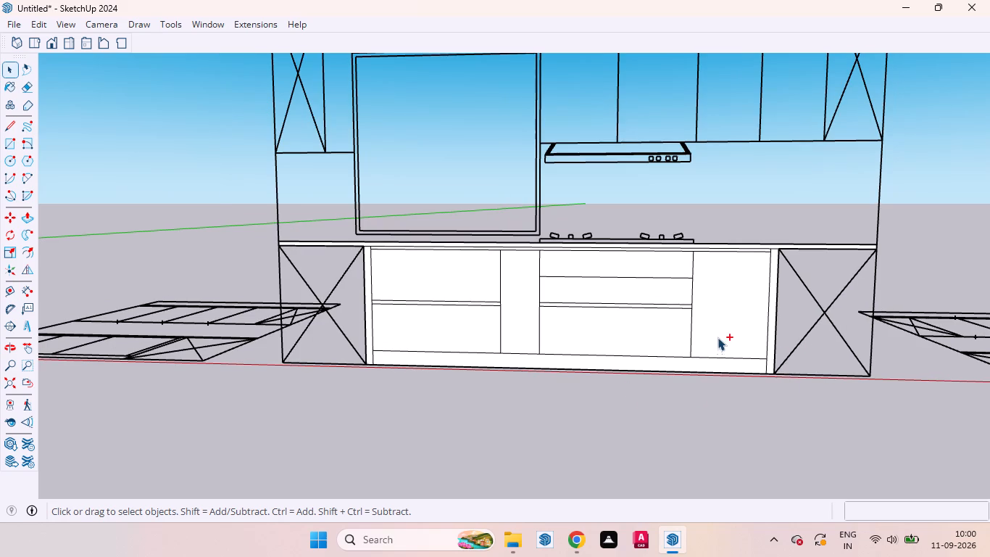
{"action": "double_click", "coordinate": [733, 313], "text": "ctrl"}
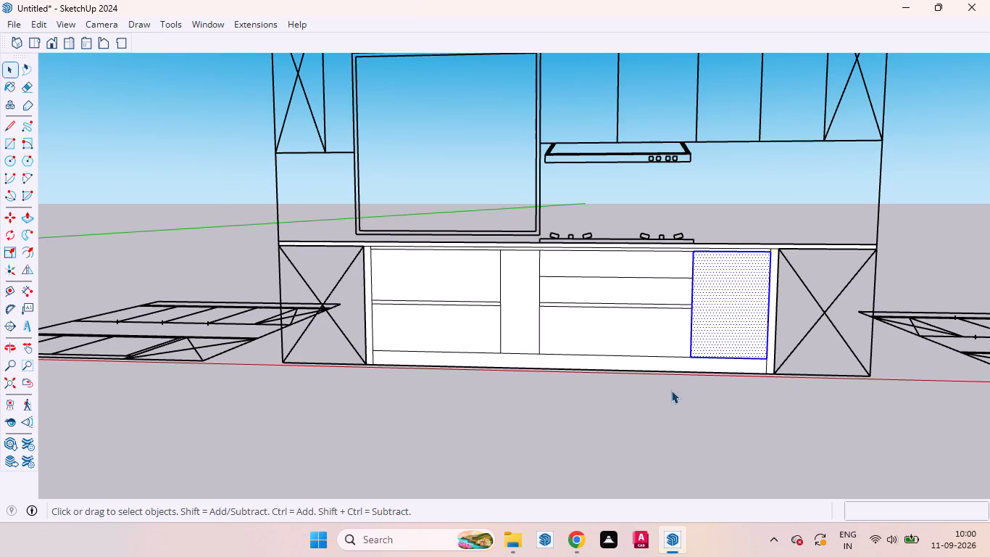
{"action": "left_click", "coordinate": [671, 390]}
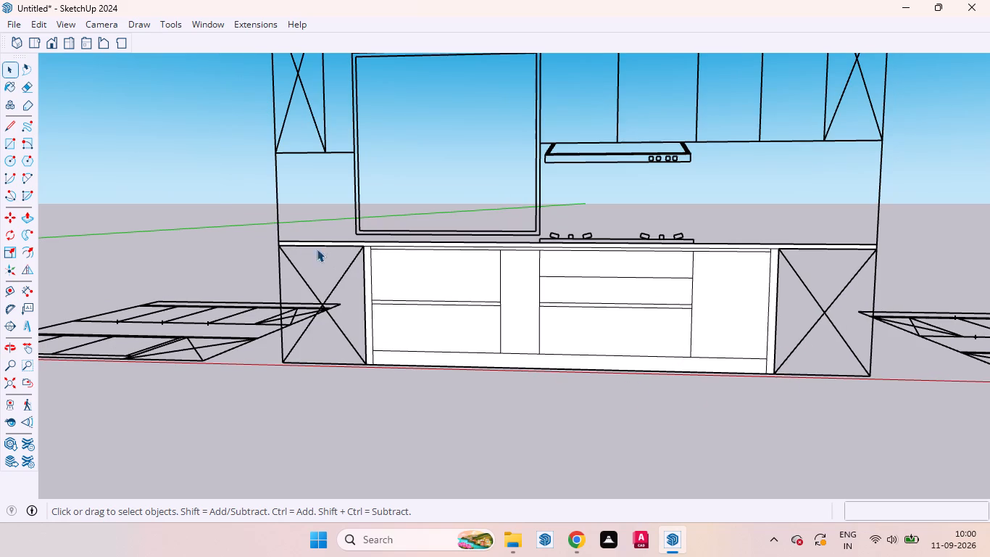
{"action": "left_click", "coordinate": [360, 237]}
{"action": "left_click_drag", "start_coordinate": [360, 237], "coordinate": [373, 289]}
{"action": "left_click_drag", "start_coordinate": [373, 289], "coordinate": [787, 395]}
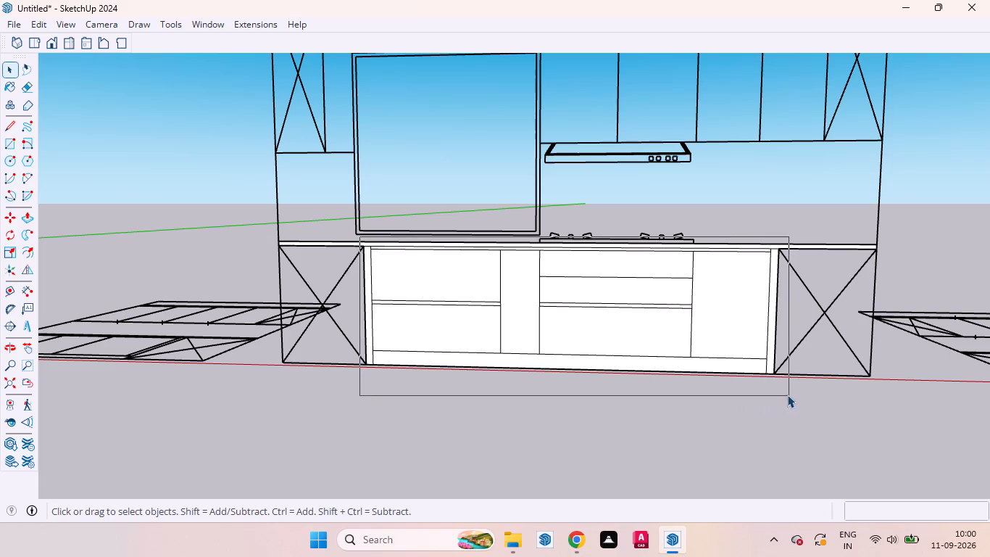
{"action": "left_click_drag", "start_coordinate": [787, 395], "coordinate": [776, 387]}
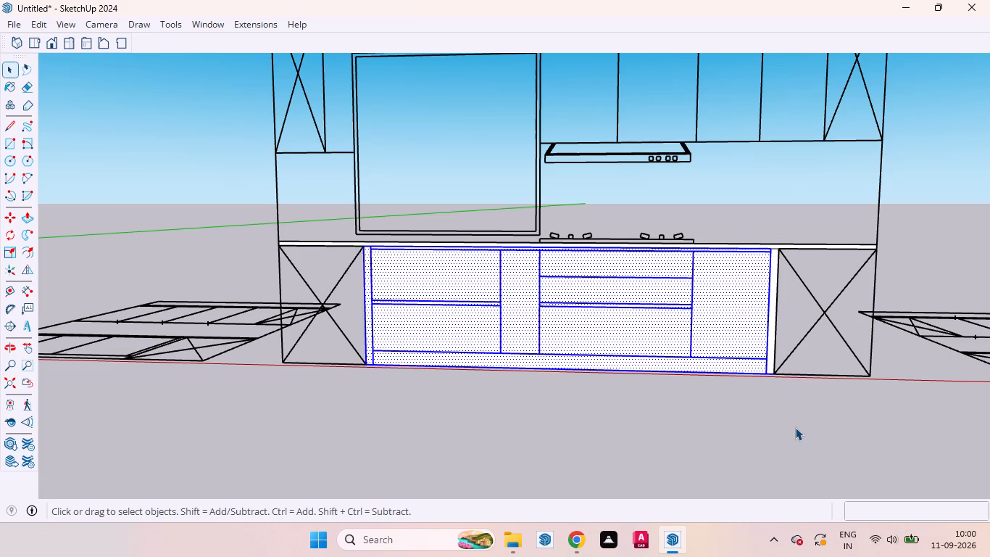
{"action": "scroll", "coordinate": [780, 333], "scroll_direction": "up", "scroll_amount": 4}
{"action": "scroll", "coordinate": [794, 337], "scroll_direction": "down", "scroll_amount": 1}
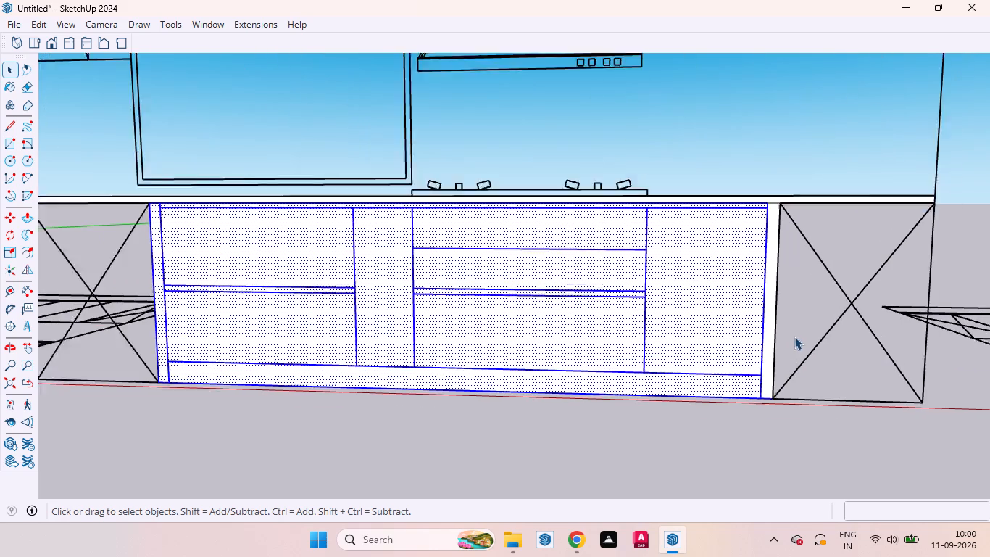
{"action": "scroll", "coordinate": [794, 337], "scroll_direction": "down", "scroll_amount": 1}
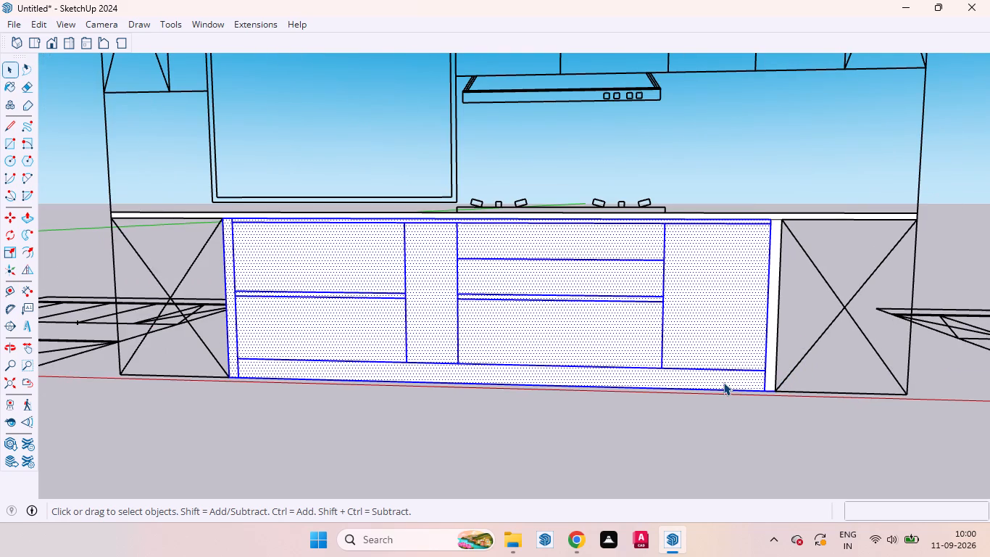
{"action": "left_click", "coordinate": [224, 263], "text": "shift"}
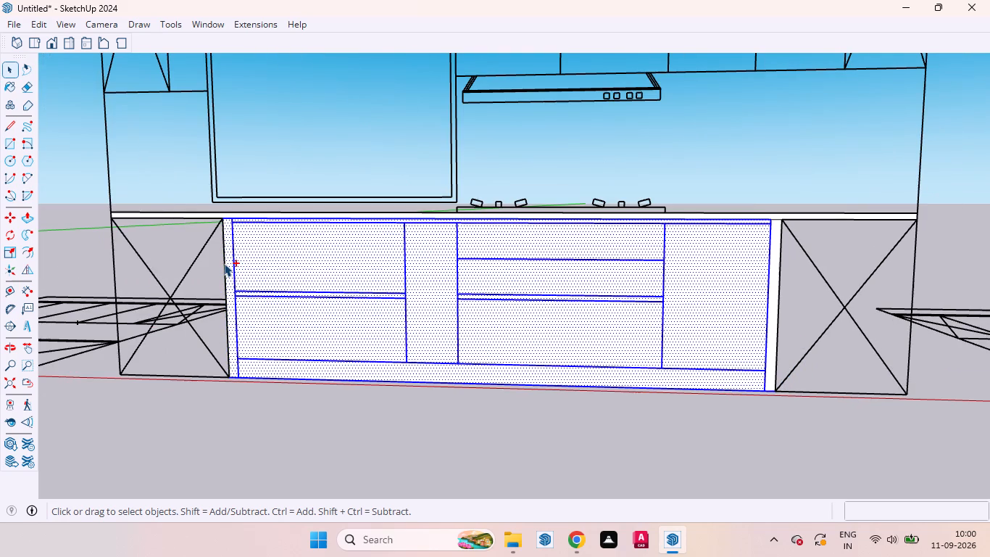
{"action": "left_click", "coordinate": [224, 263], "text": "ctrl"}
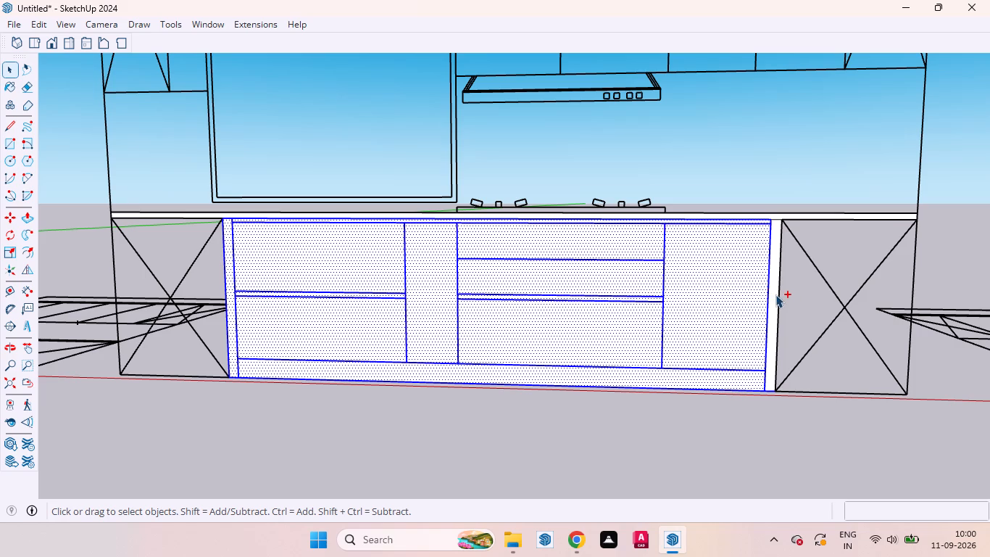
{"action": "left_click", "coordinate": [778, 294], "text": "ctrl"}
{"action": "left_click", "coordinate": [775, 219], "text": "ctrl"}
{"action": "right_click", "coordinate": [778, 358]}
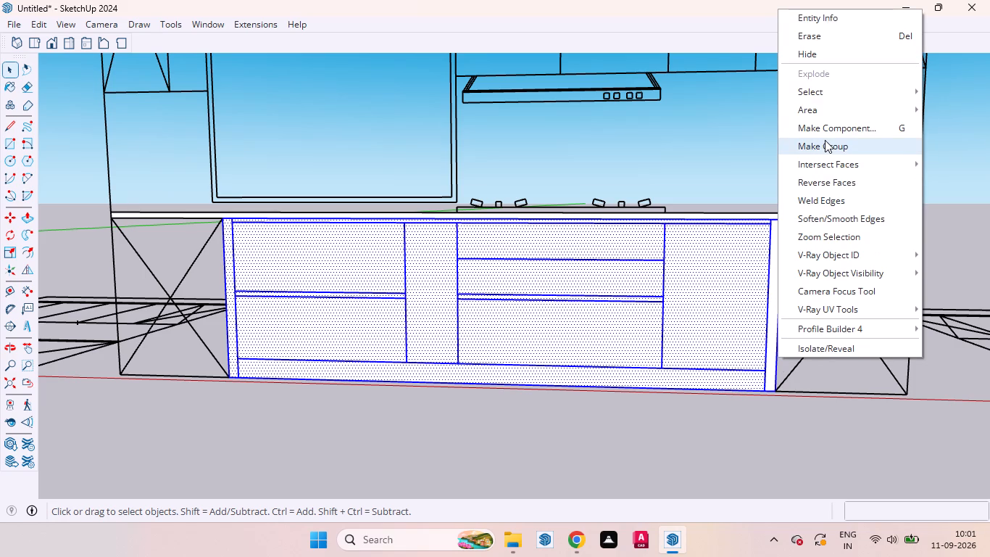
{"action": "left_click", "coordinate": [825, 140]}
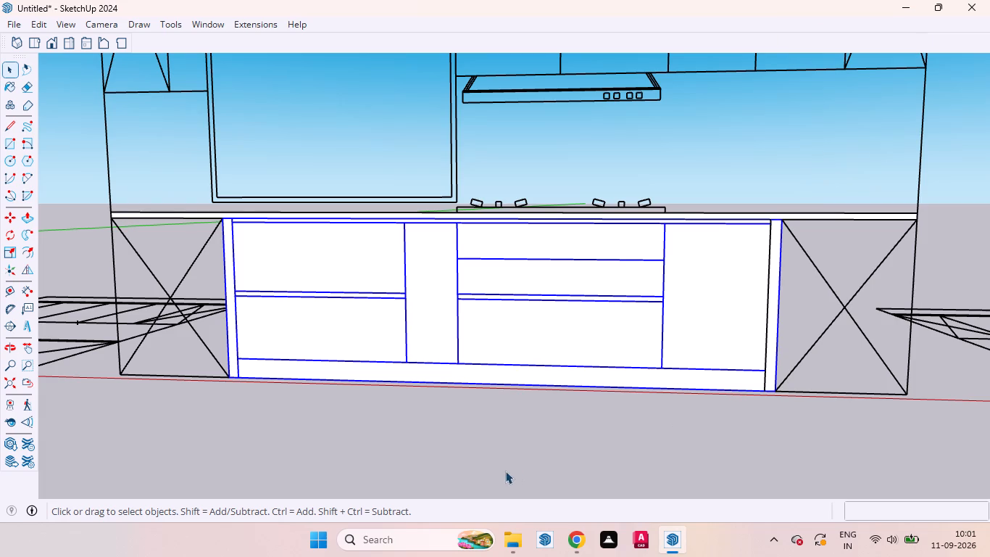
{"action": "left_click", "coordinate": [502, 462]}
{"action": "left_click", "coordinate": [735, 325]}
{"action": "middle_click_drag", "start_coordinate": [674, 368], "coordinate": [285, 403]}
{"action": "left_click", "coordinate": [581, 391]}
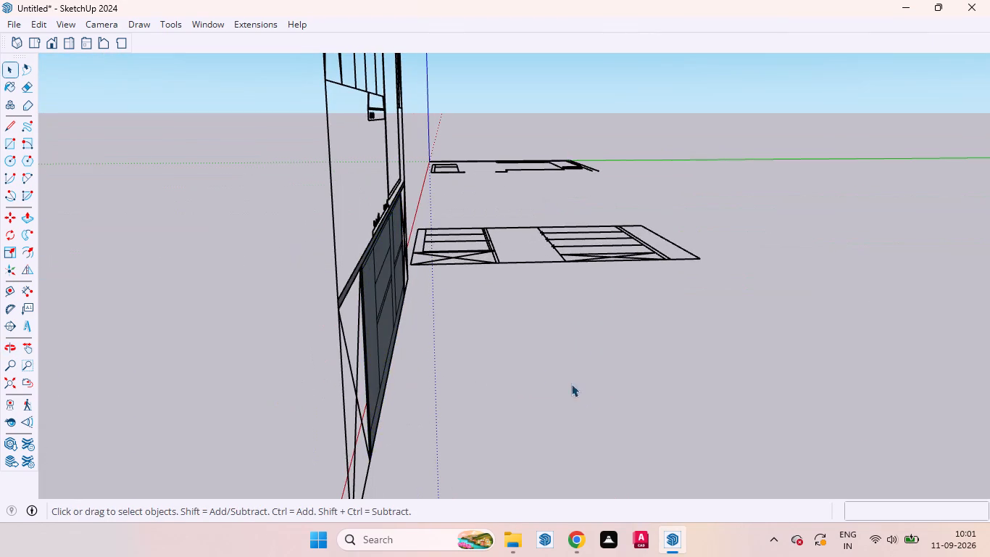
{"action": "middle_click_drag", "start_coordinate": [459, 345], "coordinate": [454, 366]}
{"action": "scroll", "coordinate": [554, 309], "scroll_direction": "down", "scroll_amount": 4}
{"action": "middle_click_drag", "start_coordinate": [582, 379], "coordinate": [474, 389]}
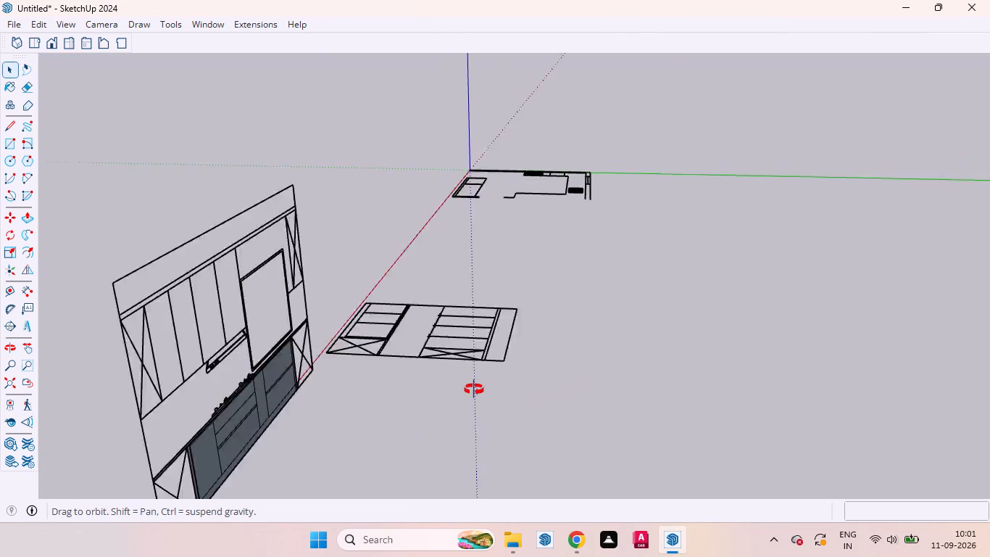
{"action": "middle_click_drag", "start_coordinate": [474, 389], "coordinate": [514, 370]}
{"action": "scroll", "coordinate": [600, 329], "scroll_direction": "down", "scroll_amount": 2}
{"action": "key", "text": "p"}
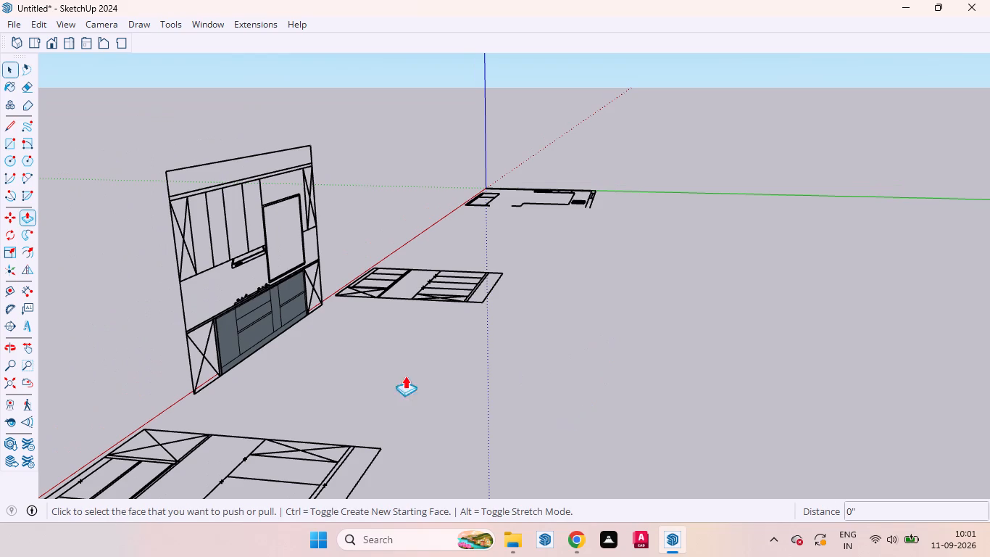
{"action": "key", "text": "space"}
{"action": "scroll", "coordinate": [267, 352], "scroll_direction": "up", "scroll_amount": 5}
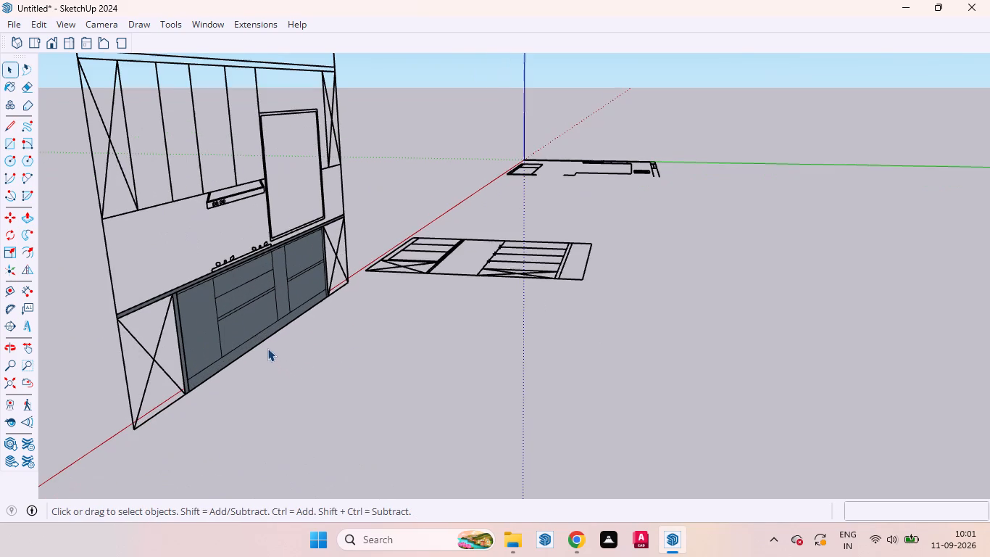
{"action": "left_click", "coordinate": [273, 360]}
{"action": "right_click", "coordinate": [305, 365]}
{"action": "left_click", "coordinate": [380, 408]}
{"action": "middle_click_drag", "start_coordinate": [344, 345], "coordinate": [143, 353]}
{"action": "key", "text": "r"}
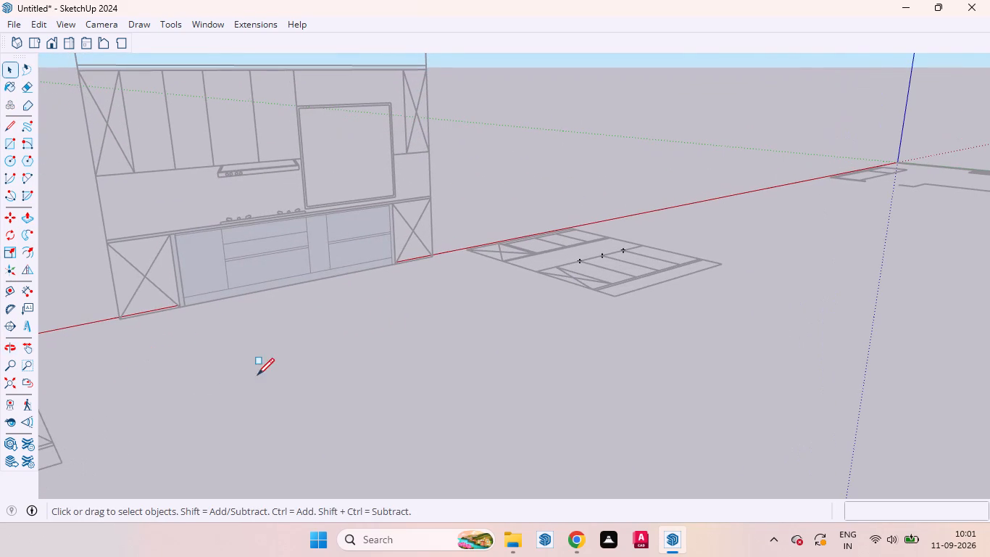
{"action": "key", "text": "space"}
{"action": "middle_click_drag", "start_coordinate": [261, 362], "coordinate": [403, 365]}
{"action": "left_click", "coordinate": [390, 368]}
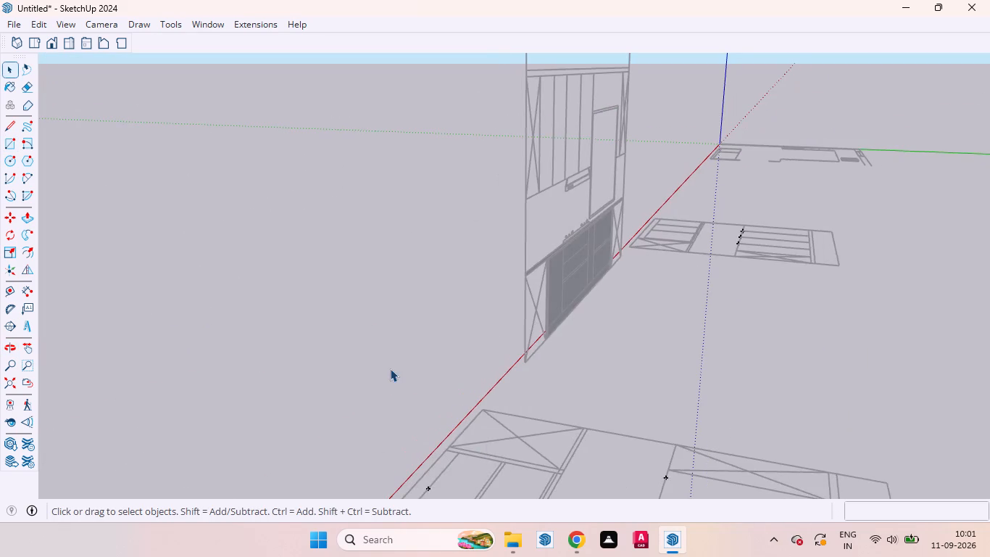
Inside the base cabinet group, Push/Pull the door panel beside the hob drawers out 2'.
{"action": "scroll", "coordinate": [599, 317], "scroll_direction": "up", "scroll_amount": 4}
{"action": "middle_click_drag", "start_coordinate": [557, 345], "coordinate": [452, 335]}
{"action": "key", "text": "p"}
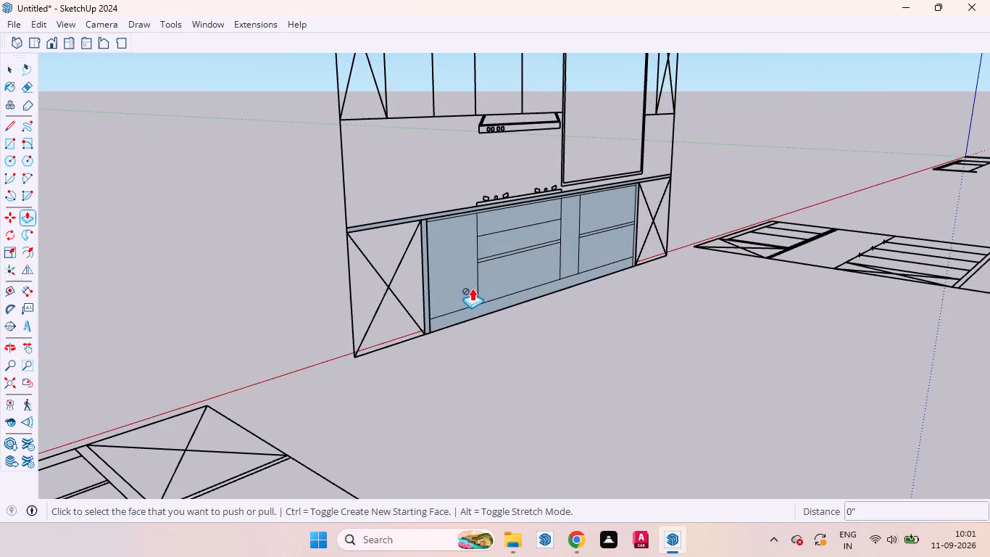
{"action": "key", "text": "space"}
{"action": "double_click", "coordinate": [465, 268]}
{"action": "left_click", "coordinate": [465, 268]}
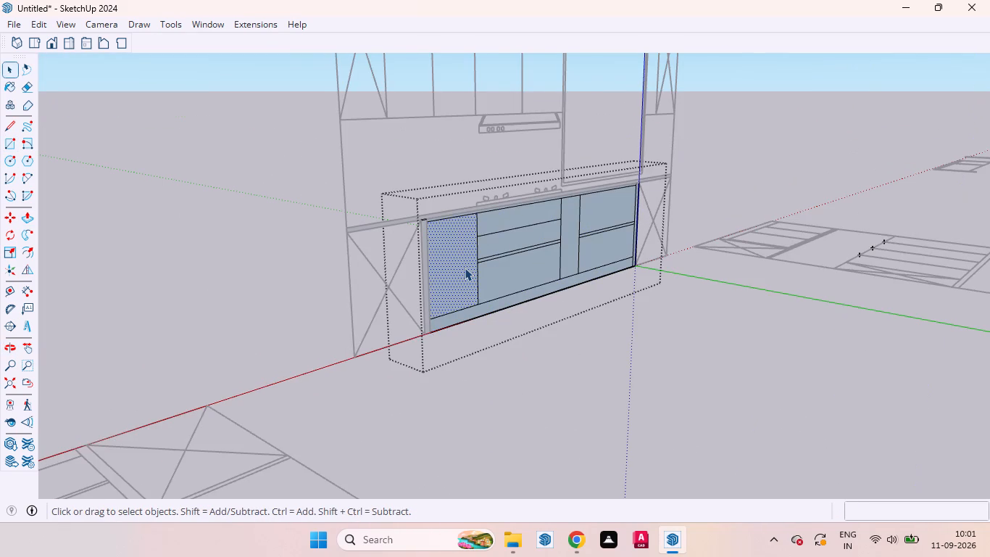
{"action": "key", "text": "p"}
{"action": "left_click_drag", "start_coordinate": [465, 268], "coordinate": [488, 286]}
{"action": "type", "text": "2'"}
{"action": "key", "text": "Return"}
Repeat the 2' Push/Pull on the top hob drawer, the narrow panel and the upper drawer of the two-drawer unit.
{"action": "middle_click_drag", "start_coordinate": [590, 244], "coordinate": [406, 329]}
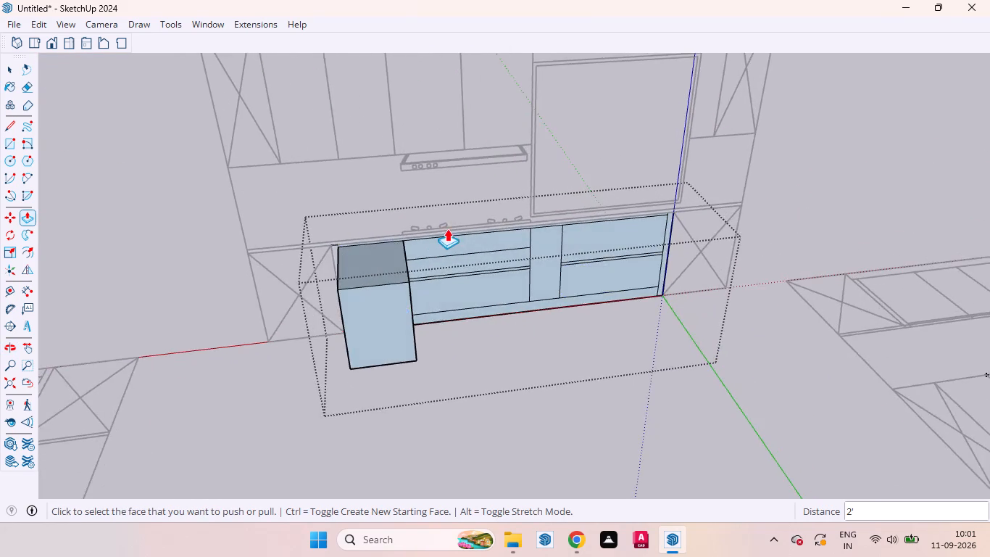
{"action": "scroll", "coordinate": [451, 234], "scroll_direction": "up", "scroll_amount": 5}
{"action": "double_click", "coordinate": [445, 250]}
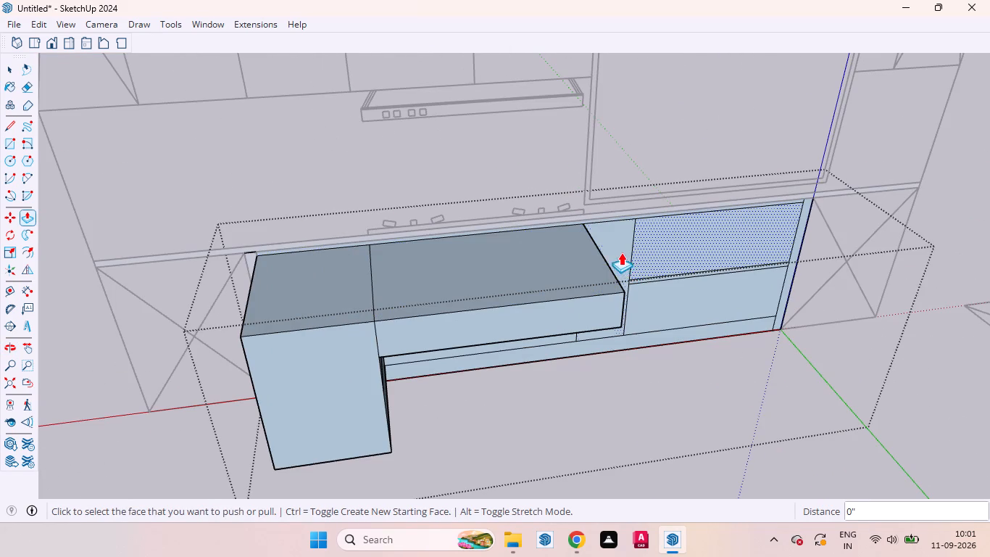
{"action": "double_click", "coordinate": [620, 249]}
{"action": "double_click", "coordinate": [699, 243]}
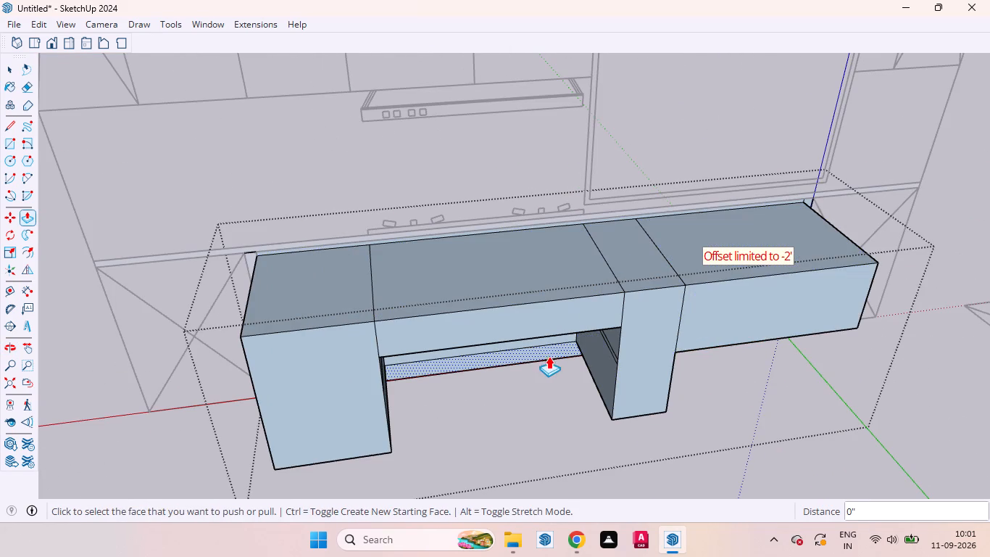
Repeat the 2' Push/Pull on the middle and lower hob drawers and the thin strip between them.
{"action": "middle_click_drag", "start_coordinate": [549, 356], "coordinate": [575, 172]}
{"action": "scroll", "coordinate": [516, 291], "scroll_direction": "up", "scroll_amount": 5}
{"action": "double_click", "coordinate": [518, 291]}
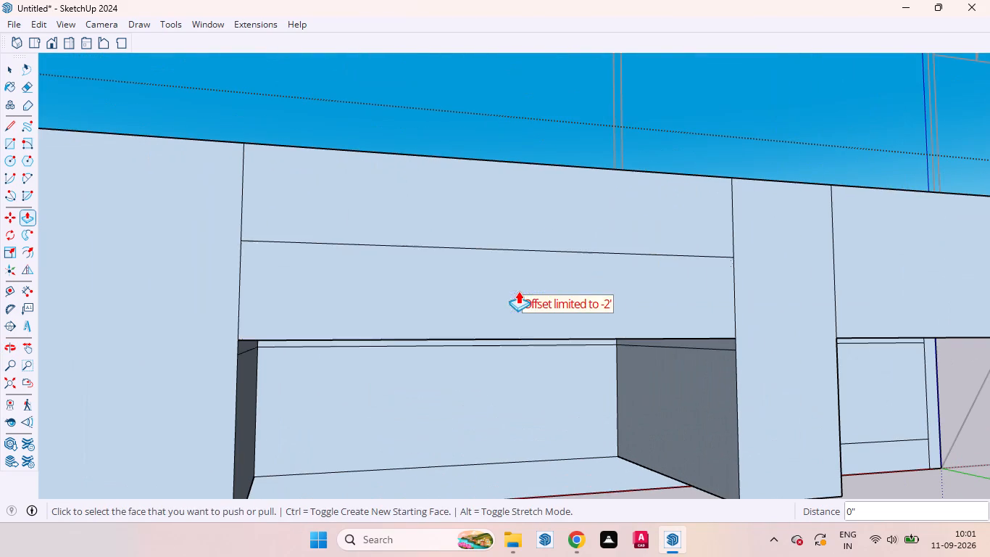
{"action": "double_click", "coordinate": [499, 392]}
{"action": "scroll", "coordinate": [430, 346], "scroll_direction": "up", "scroll_amount": 3}
{"action": "scroll", "coordinate": [428, 332], "scroll_direction": "down", "scroll_amount": 1}
{"action": "scroll", "coordinate": [428, 327], "scroll_direction": "up", "scroll_amount": 4}
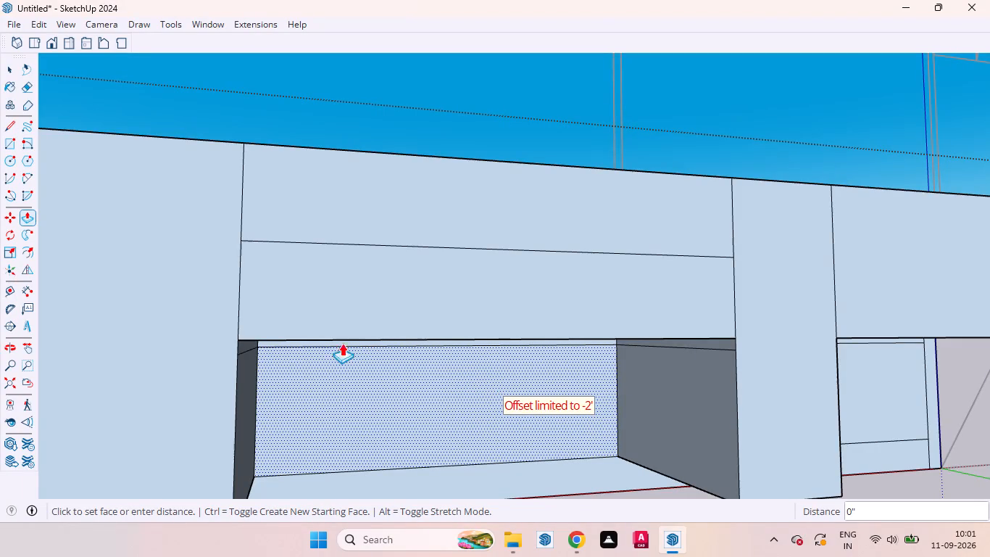
{"action": "scroll", "coordinate": [314, 337], "scroll_direction": "up", "scroll_amount": 5}
{"action": "middle_click_drag", "start_coordinate": [300, 335], "coordinate": [303, 334]}
{"action": "middle_click_drag", "start_coordinate": [303, 334], "coordinate": [338, 276]}
{"action": "scroll", "coordinate": [341, 272], "scroll_direction": "up", "scroll_amount": 1}
{"action": "scroll", "coordinate": [326, 342], "scroll_direction": "up", "scroll_amount": 7}
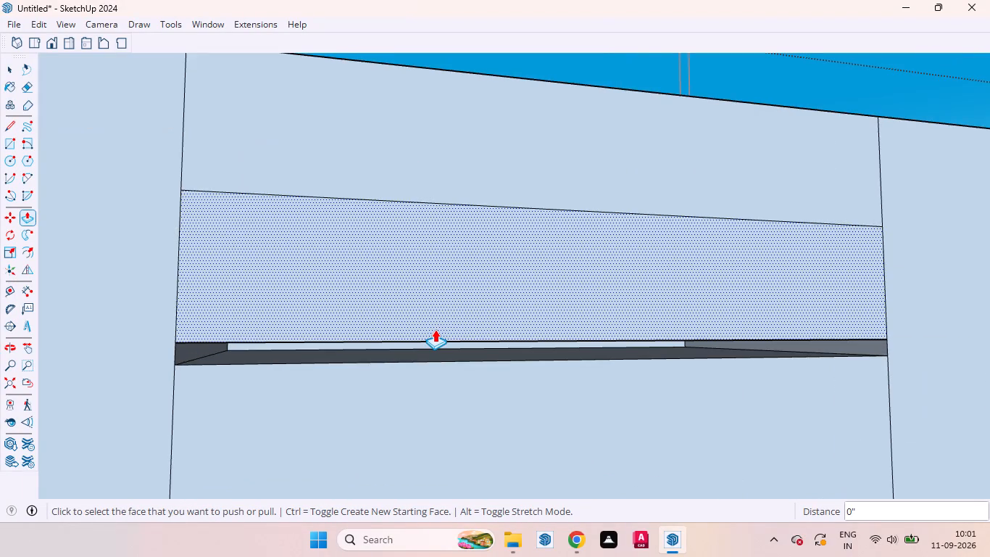
{"action": "scroll", "coordinate": [400, 357], "scroll_direction": "up", "scroll_amount": 10}
{"action": "double_click", "coordinate": [382, 332]}
Repeat the 2' Push/Pull on the lower drawer of the two-drawer unit.
{"action": "scroll", "coordinate": [451, 308], "scroll_direction": "down", "scroll_amount": 3}
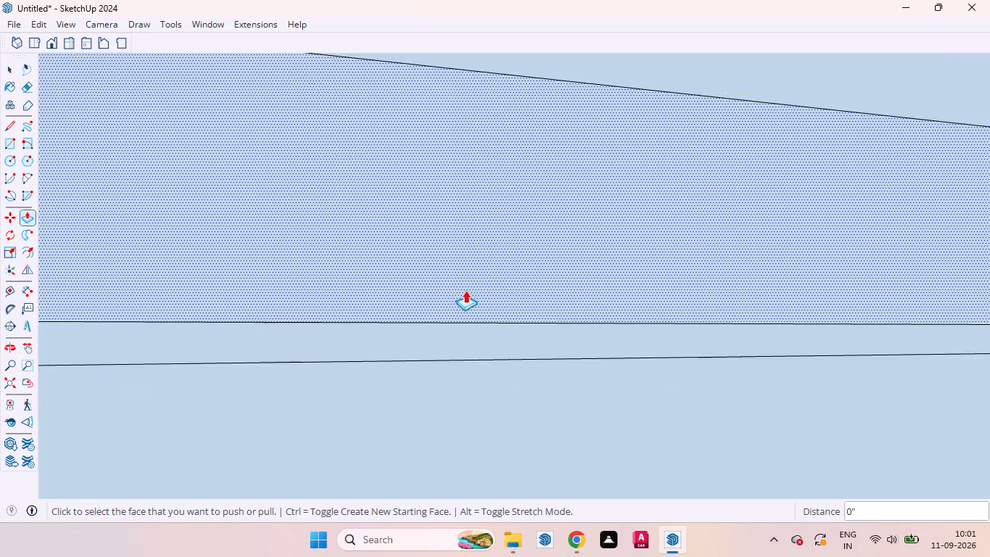
{"action": "scroll", "coordinate": [465, 290], "scroll_direction": "down", "scroll_amount": 18}
{"action": "scroll", "coordinate": [565, 273], "scroll_direction": "down", "scroll_amount": 4}
{"action": "scroll", "coordinate": [762, 314], "scroll_direction": "up", "scroll_amount": 3}
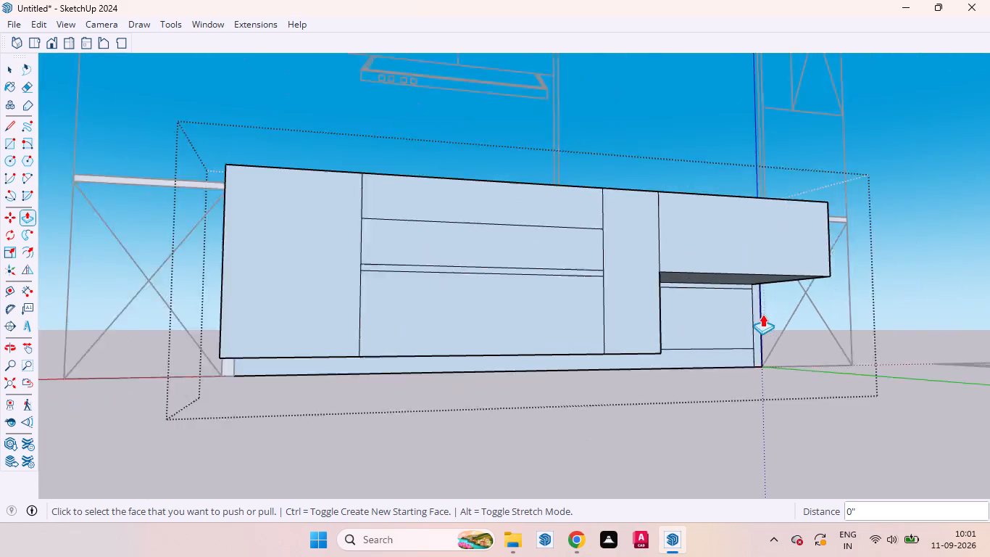
{"action": "scroll", "coordinate": [762, 314], "scroll_direction": "up", "scroll_amount": 1}
{"action": "middle_click_drag", "start_coordinate": [720, 332], "coordinate": [614, 326]}
{"action": "double_click", "coordinate": [650, 313]}
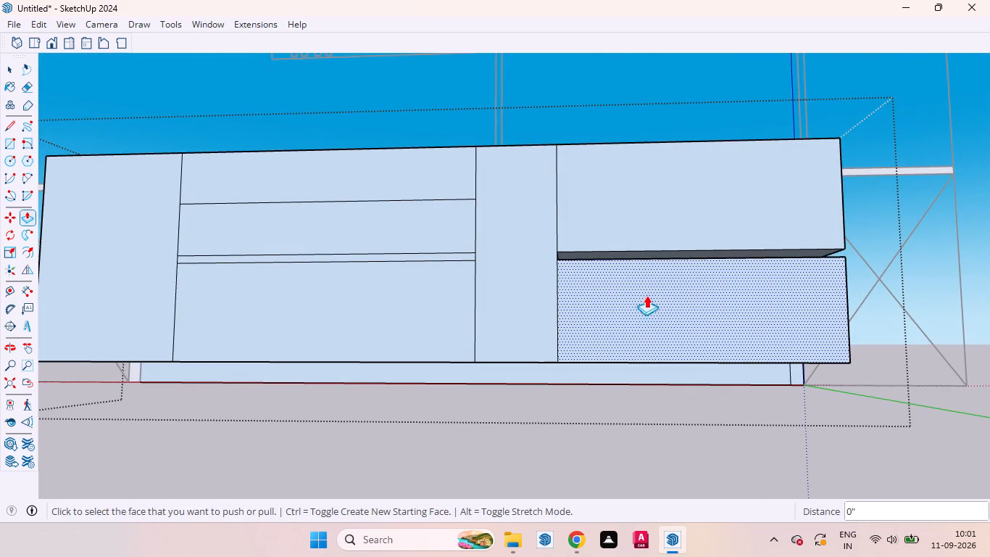
Repeat the 2' Push/Pull on the thin strip between the two drawers of the two-drawer unit.
{"action": "middle_click_drag", "start_coordinate": [631, 261], "coordinate": [631, 308]}
{"action": "scroll", "coordinate": [628, 297], "scroll_direction": "up", "scroll_amount": 20}
{"action": "scroll", "coordinate": [628, 297], "scroll_direction": "up", "scroll_amount": 4}
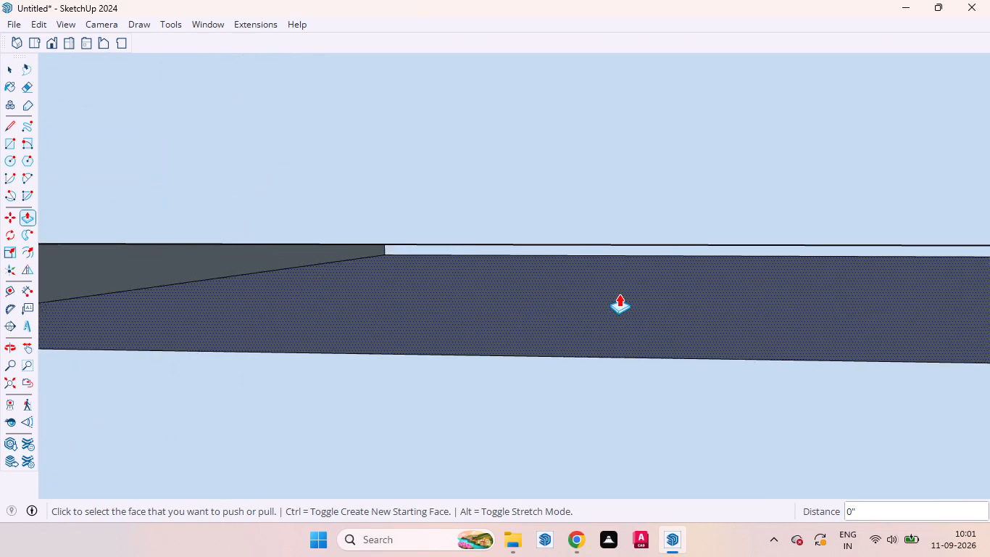
{"action": "scroll", "coordinate": [619, 294], "scroll_direction": "up", "scroll_amount": 3}
{"action": "double_click", "coordinate": [619, 238]}
Repeat the 2' Push/Pull on the plinth strip below the base cabinet's door and drawer fronts.
{"action": "scroll", "coordinate": [713, 239], "scroll_direction": "down", "scroll_amount": 10}
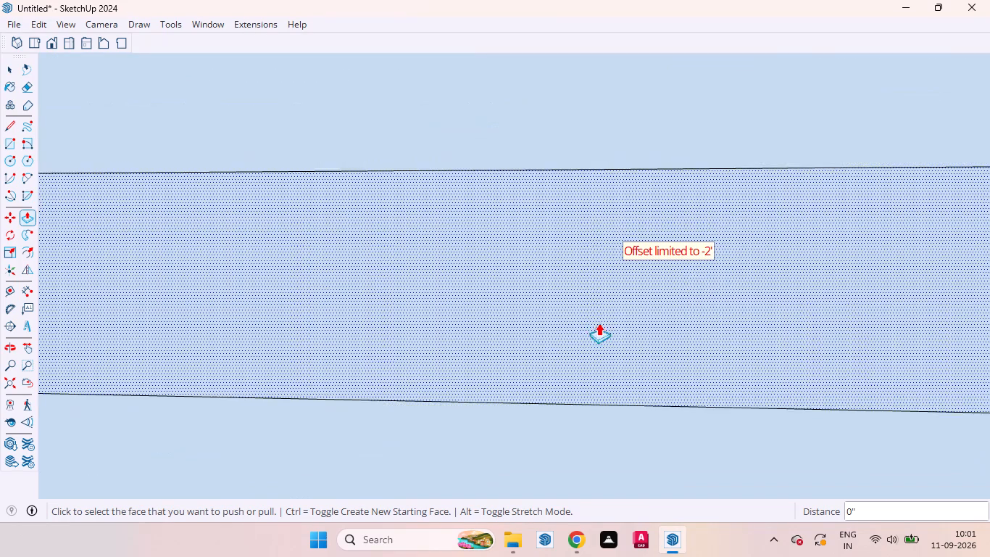
{"action": "scroll", "coordinate": [599, 323], "scroll_direction": "down", "scroll_amount": 15}
{"action": "scroll", "coordinate": [671, 313], "scroll_direction": "up", "scroll_amount": 1}
{"action": "scroll", "coordinate": [681, 307], "scroll_direction": "down", "scroll_amount": 20}
{"action": "scroll", "coordinate": [681, 307], "scroll_direction": "down", "scroll_amount": 2}
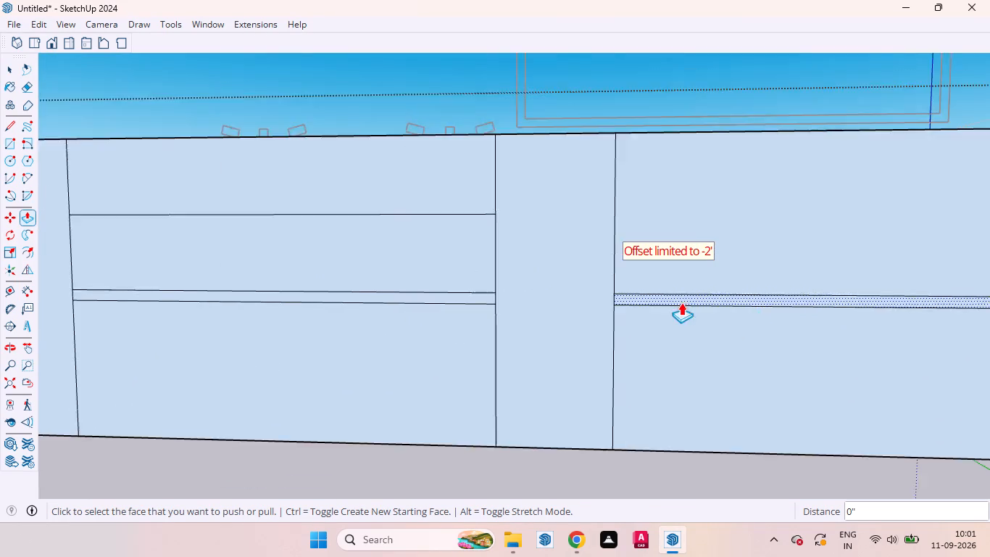
{"action": "scroll", "coordinate": [681, 302], "scroll_direction": "down", "scroll_amount": 3}
{"action": "middle_click_drag", "start_coordinate": [561, 397], "coordinate": [579, 293]}
{"action": "scroll", "coordinate": [481, 363], "scroll_direction": "up", "scroll_amount": 5}
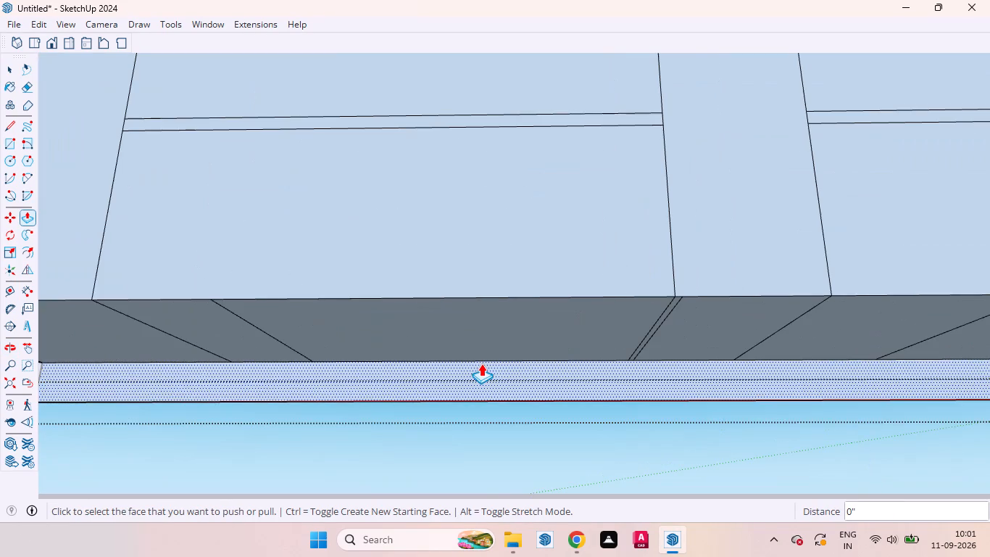
{"action": "double_click", "coordinate": [481, 363]}
Repeat the 2' Push/Pull on the long thin strip between the worktop line and the base cabinet fronts.
{"action": "scroll", "coordinate": [580, 346], "scroll_direction": "down", "scroll_amount": 16}
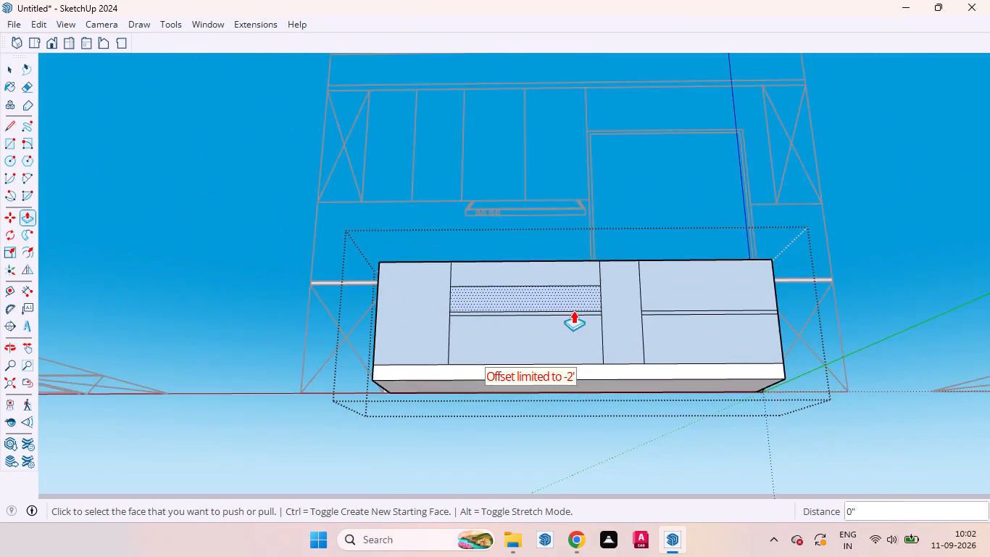
{"action": "middle_click_drag", "start_coordinate": [573, 310], "coordinate": [731, 507]}
{"action": "scroll", "coordinate": [470, 329], "scroll_direction": "up", "scroll_amount": 7}
{"action": "scroll", "coordinate": [467, 281], "scroll_direction": "down", "scroll_amount": 1}
{"action": "scroll", "coordinate": [467, 281], "scroll_direction": "up", "scroll_amount": 8}
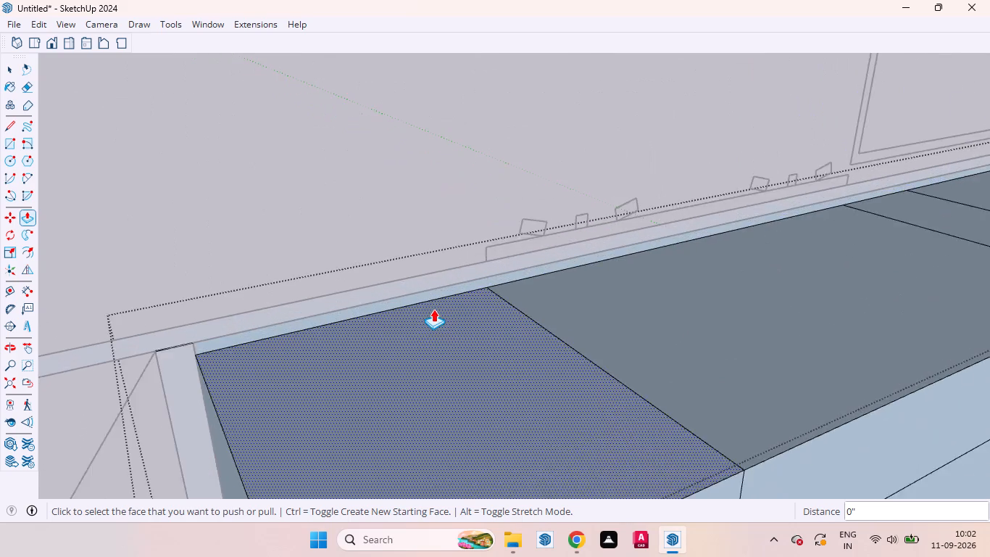
{"action": "scroll", "coordinate": [433, 309], "scroll_direction": "up", "scroll_amount": 1}
{"action": "middle_click_drag", "start_coordinate": [432, 320], "coordinate": [392, 268]}
{"action": "scroll", "coordinate": [392, 268], "scroll_direction": "up", "scroll_amount": 1}
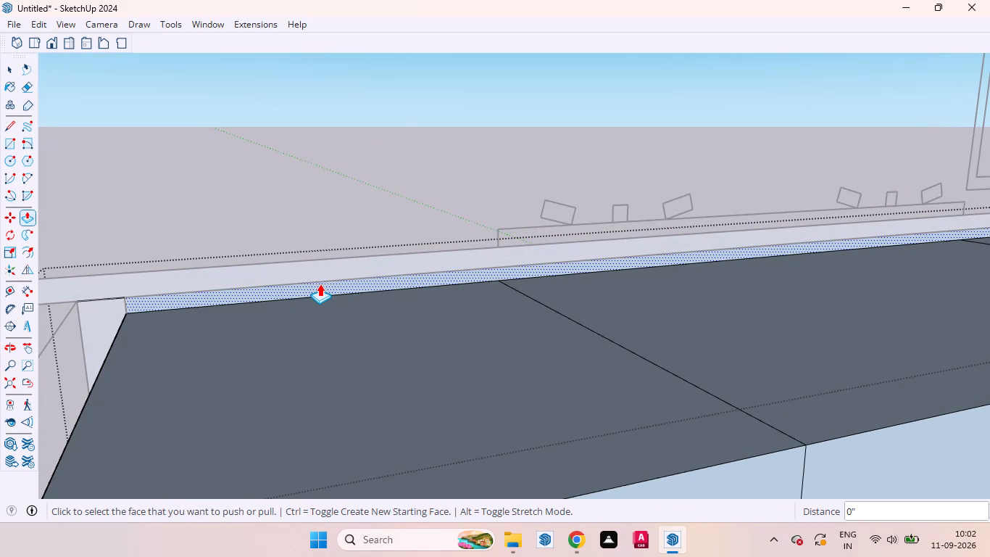
{"action": "double_click", "coordinate": [320, 284]}
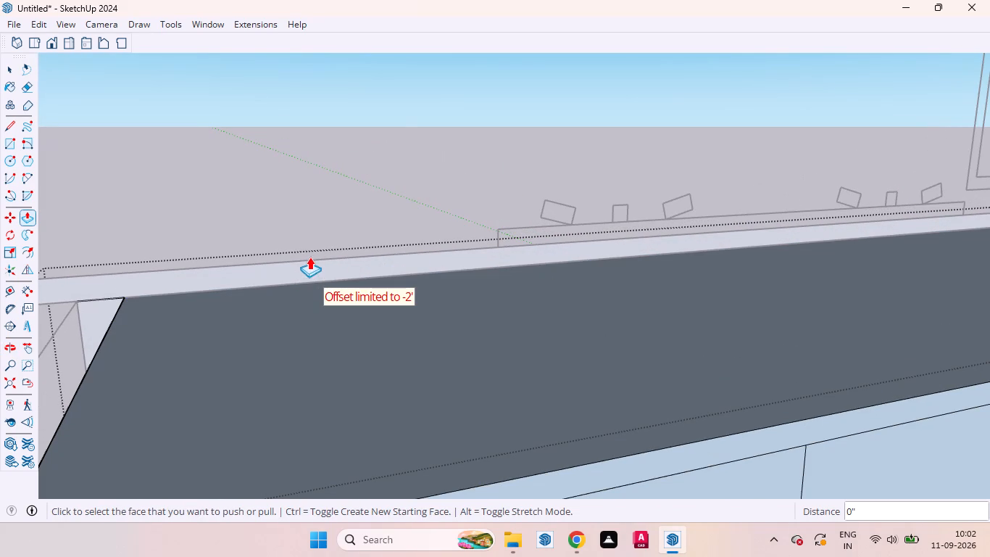
Leave the base cabinet group and examine the hollow cabinet from behind.
{"action": "key", "text": "space"}
{"action": "left_click", "coordinate": [355, 209]}
{"action": "scroll", "coordinate": [407, 181], "scroll_direction": "down", "scroll_amount": 9}
{"action": "middle_click_drag", "start_coordinate": [396, 243], "coordinate": [989, 306]}
{"action": "middle_click_drag", "start_coordinate": [472, 327], "coordinate": [657, 246]}
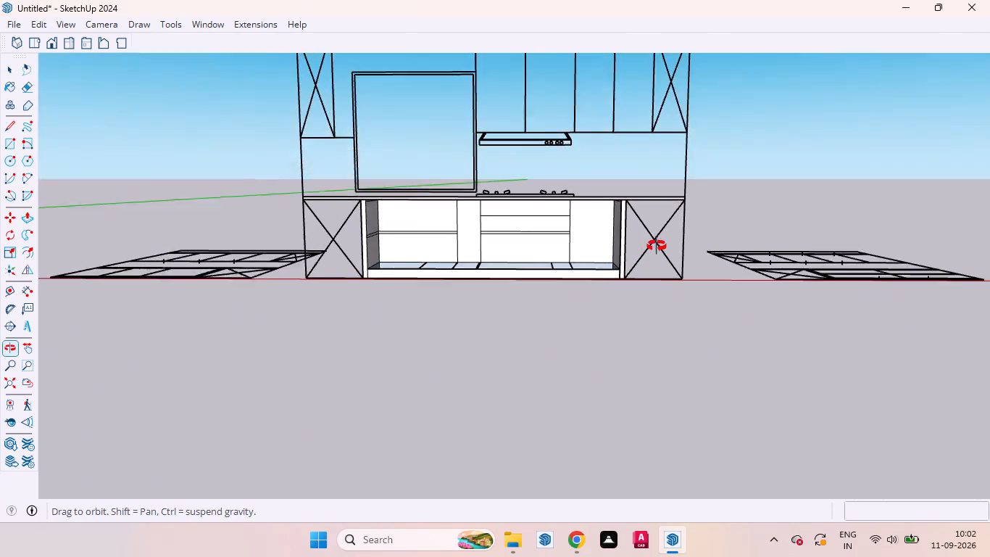
{"action": "middle_click_drag", "start_coordinate": [657, 246], "coordinate": [654, 234]}
{"action": "scroll", "coordinate": [614, 240], "scroll_direction": "up", "scroll_amount": 9}
{"action": "scroll", "coordinate": [614, 215], "scroll_direction": "down", "scroll_amount": 3}
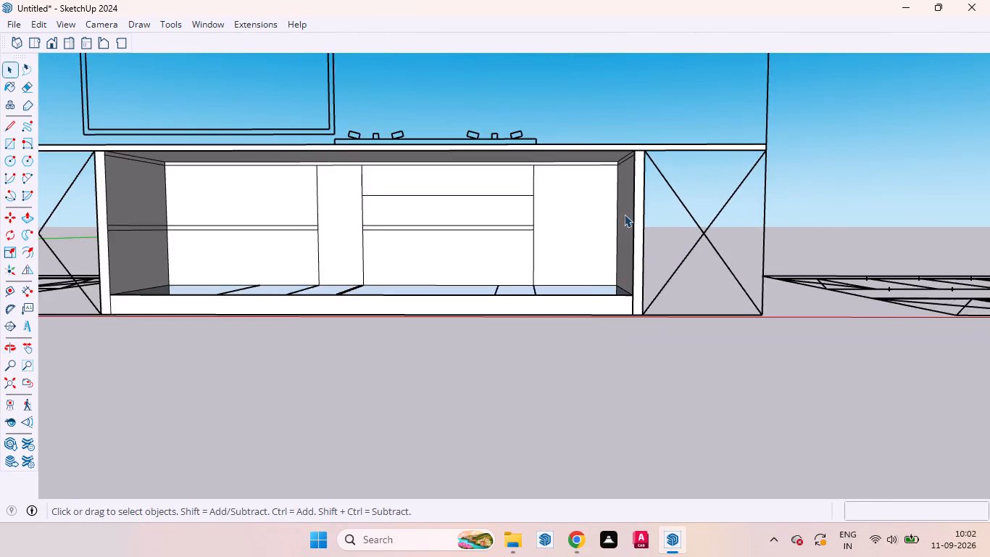
{"action": "middle_click_drag", "start_coordinate": [608, 223], "coordinate": [540, 294]}
{"action": "scroll", "coordinate": [546, 271], "scroll_direction": "up", "scroll_amount": 3}
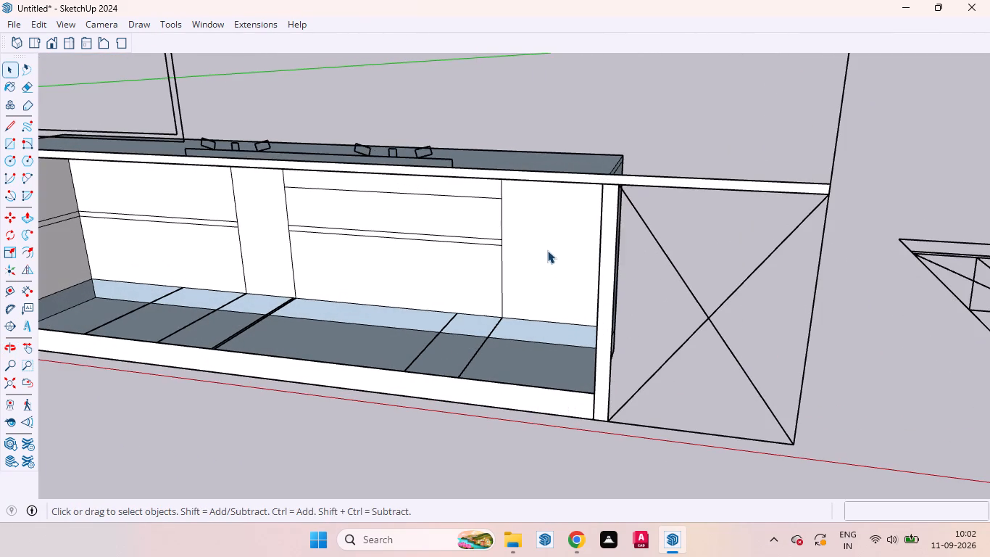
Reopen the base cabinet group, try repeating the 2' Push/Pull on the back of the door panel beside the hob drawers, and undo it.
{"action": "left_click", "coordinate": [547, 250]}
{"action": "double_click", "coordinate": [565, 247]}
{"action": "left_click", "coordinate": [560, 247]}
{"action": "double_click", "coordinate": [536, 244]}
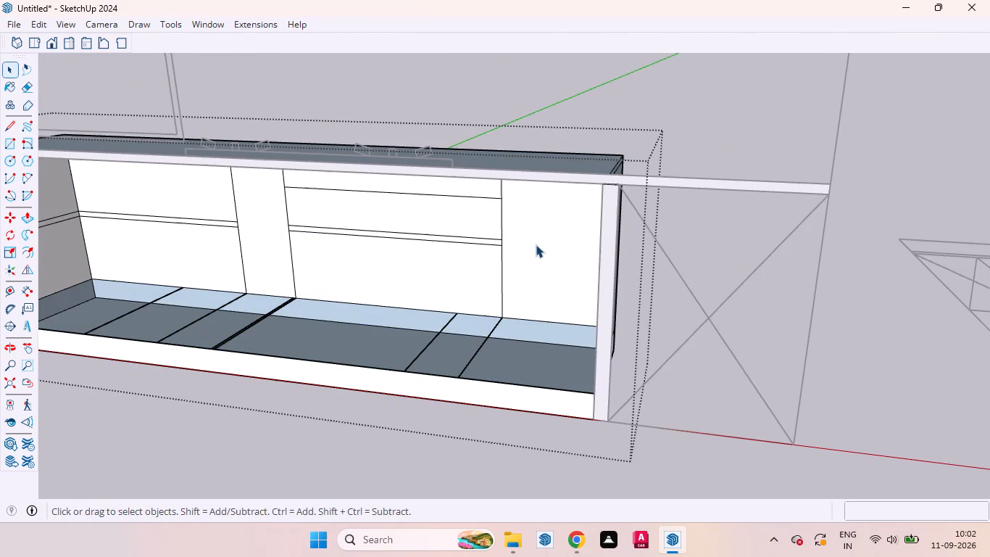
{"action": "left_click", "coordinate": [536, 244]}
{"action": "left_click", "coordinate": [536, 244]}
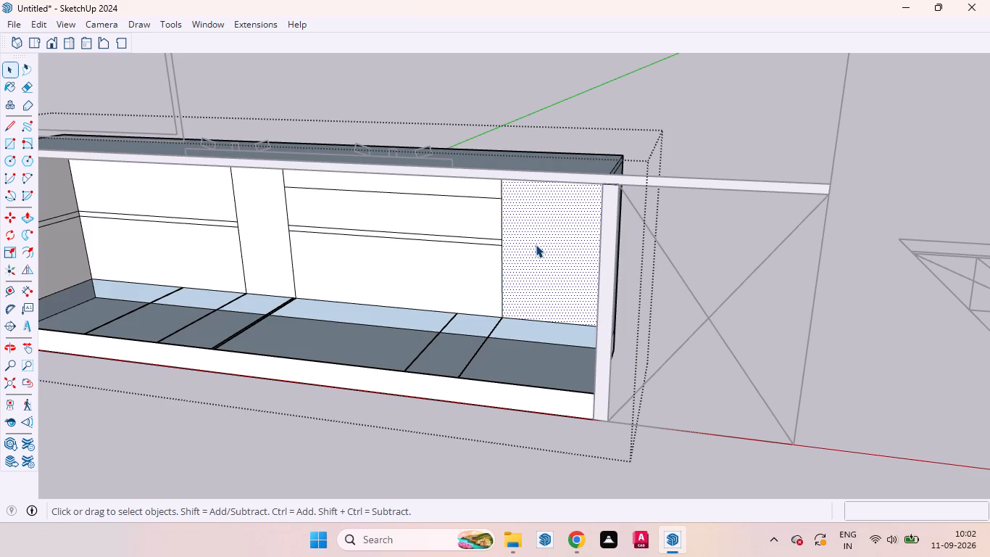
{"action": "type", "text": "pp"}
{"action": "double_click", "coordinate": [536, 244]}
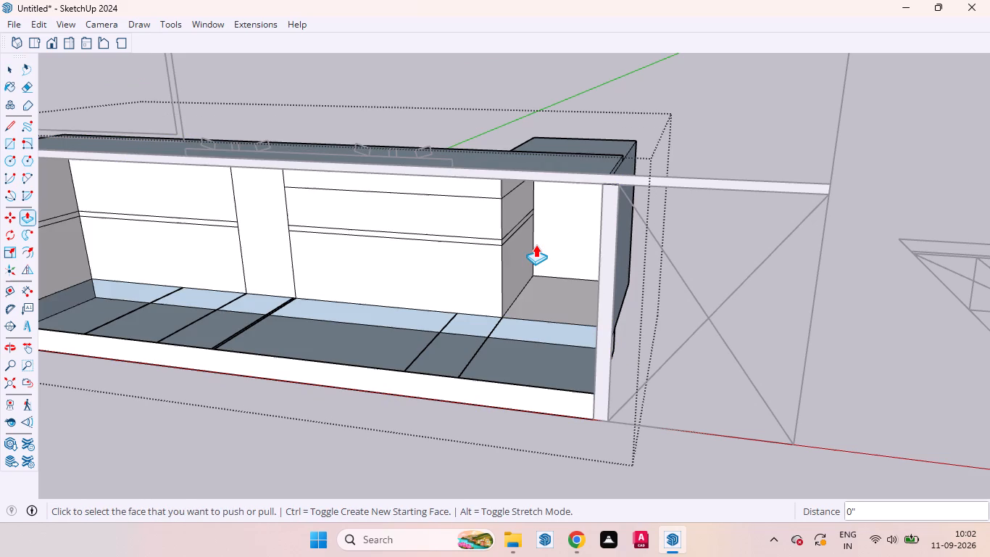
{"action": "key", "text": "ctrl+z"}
Push/Pull the back face of the door panel beside the hob drawers toward the cabinet's rear, about 1' 11 1/16" in total.
{"action": "left_click_drag", "start_coordinate": [536, 244], "coordinate": [535, 294]}
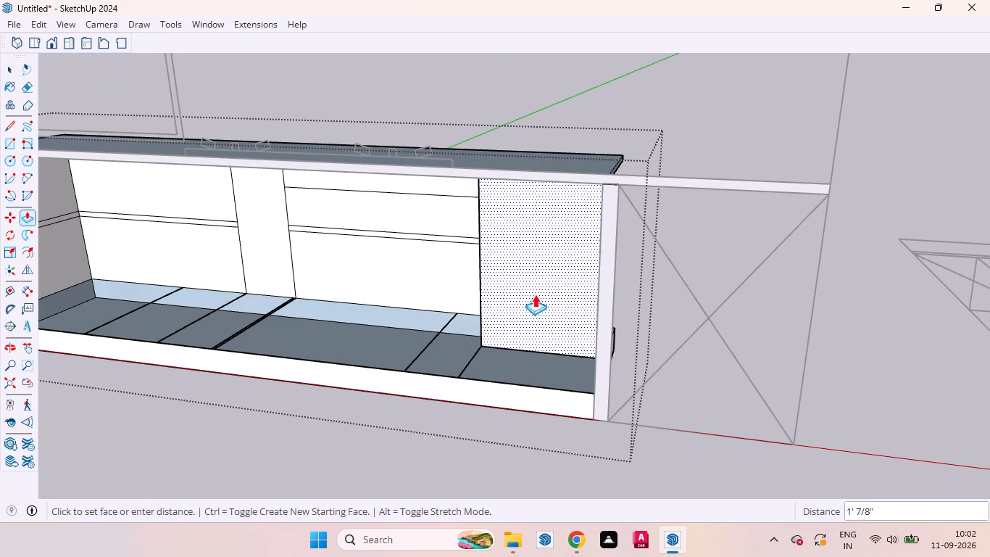
{"action": "left_click_drag", "start_coordinate": [535, 294], "coordinate": [592, 393]}
{"action": "middle_click_drag", "start_coordinate": [620, 379], "coordinate": [439, 361]}
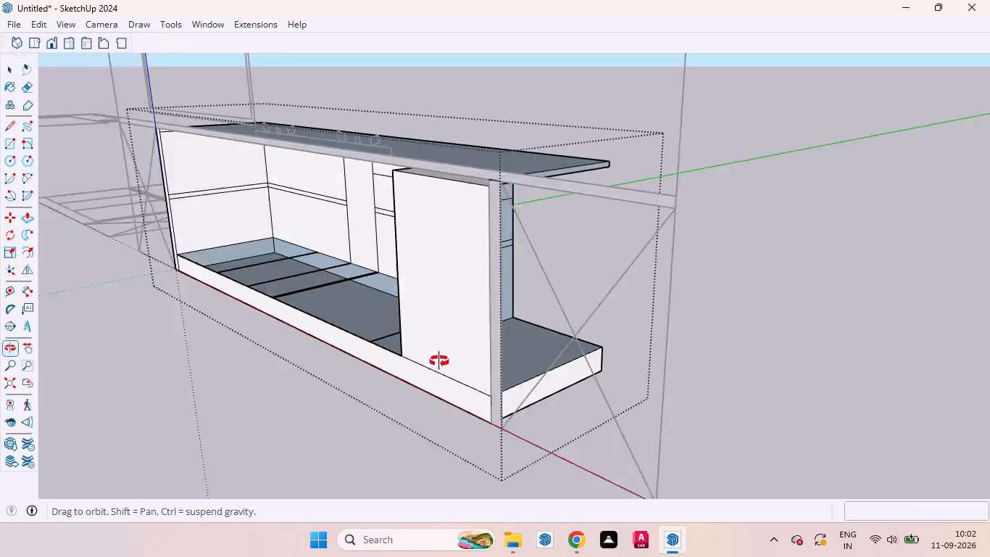
{"action": "middle_click_drag", "start_coordinate": [439, 361], "coordinate": [208, 343]}
{"action": "scroll", "coordinate": [427, 275], "scroll_direction": "up", "scroll_amount": 3}
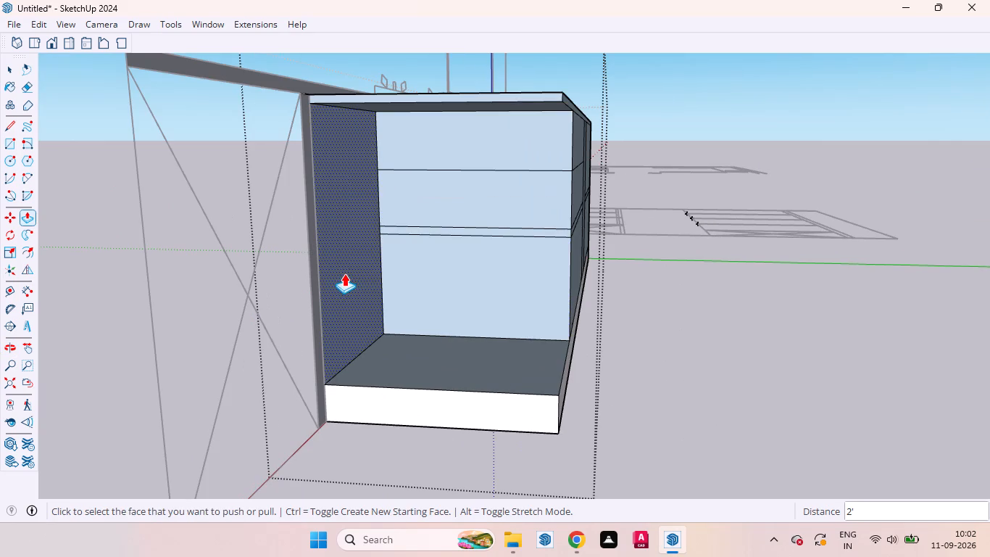
{"action": "left_click_drag", "start_coordinate": [348, 273], "coordinate": [361, 279]}
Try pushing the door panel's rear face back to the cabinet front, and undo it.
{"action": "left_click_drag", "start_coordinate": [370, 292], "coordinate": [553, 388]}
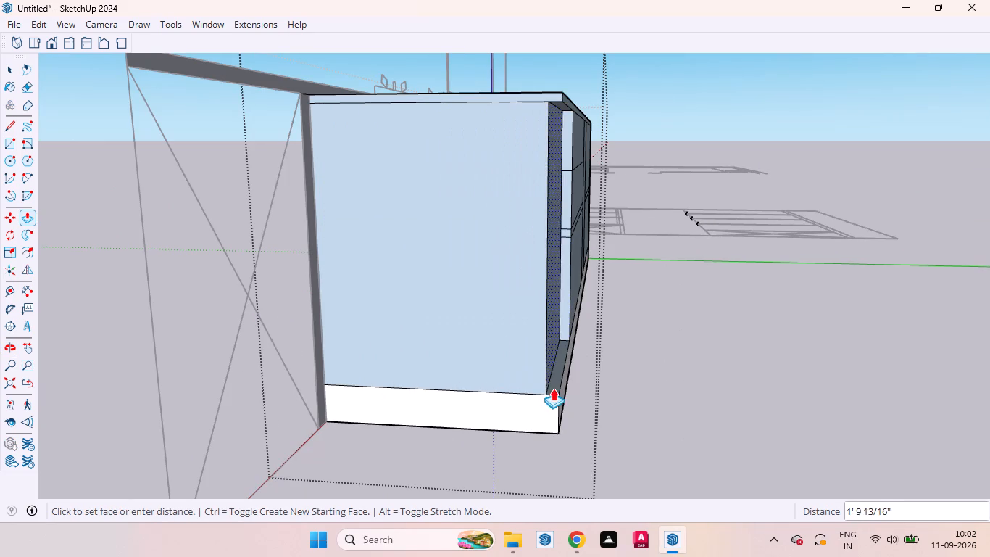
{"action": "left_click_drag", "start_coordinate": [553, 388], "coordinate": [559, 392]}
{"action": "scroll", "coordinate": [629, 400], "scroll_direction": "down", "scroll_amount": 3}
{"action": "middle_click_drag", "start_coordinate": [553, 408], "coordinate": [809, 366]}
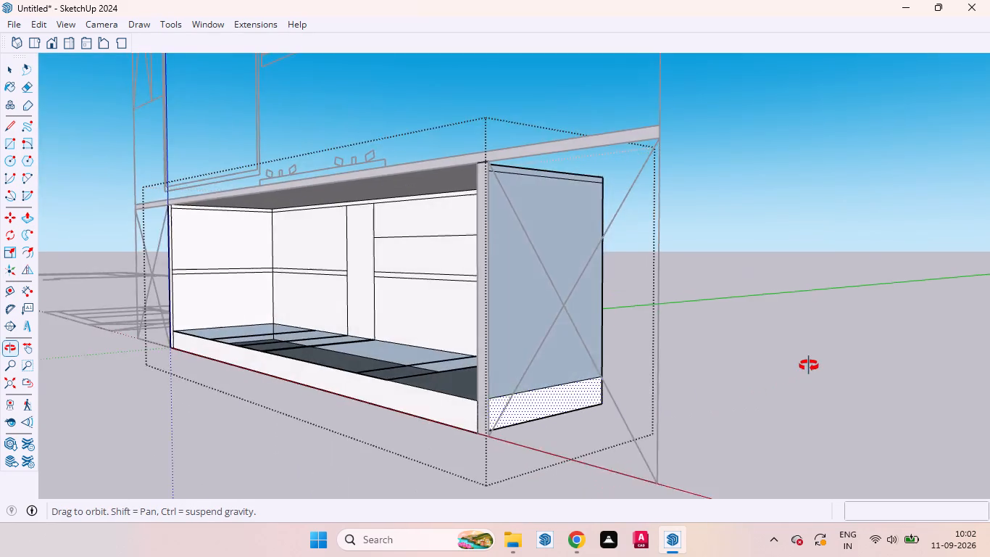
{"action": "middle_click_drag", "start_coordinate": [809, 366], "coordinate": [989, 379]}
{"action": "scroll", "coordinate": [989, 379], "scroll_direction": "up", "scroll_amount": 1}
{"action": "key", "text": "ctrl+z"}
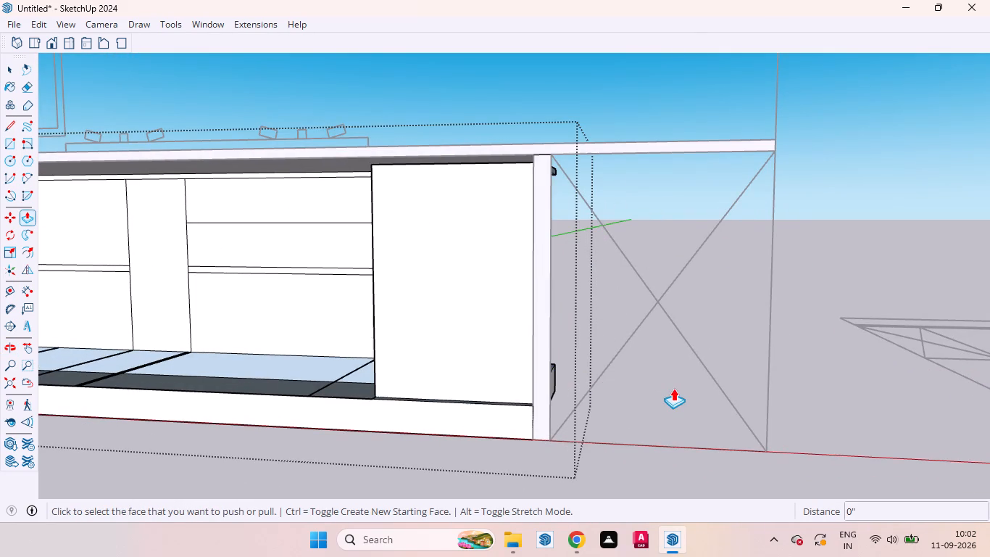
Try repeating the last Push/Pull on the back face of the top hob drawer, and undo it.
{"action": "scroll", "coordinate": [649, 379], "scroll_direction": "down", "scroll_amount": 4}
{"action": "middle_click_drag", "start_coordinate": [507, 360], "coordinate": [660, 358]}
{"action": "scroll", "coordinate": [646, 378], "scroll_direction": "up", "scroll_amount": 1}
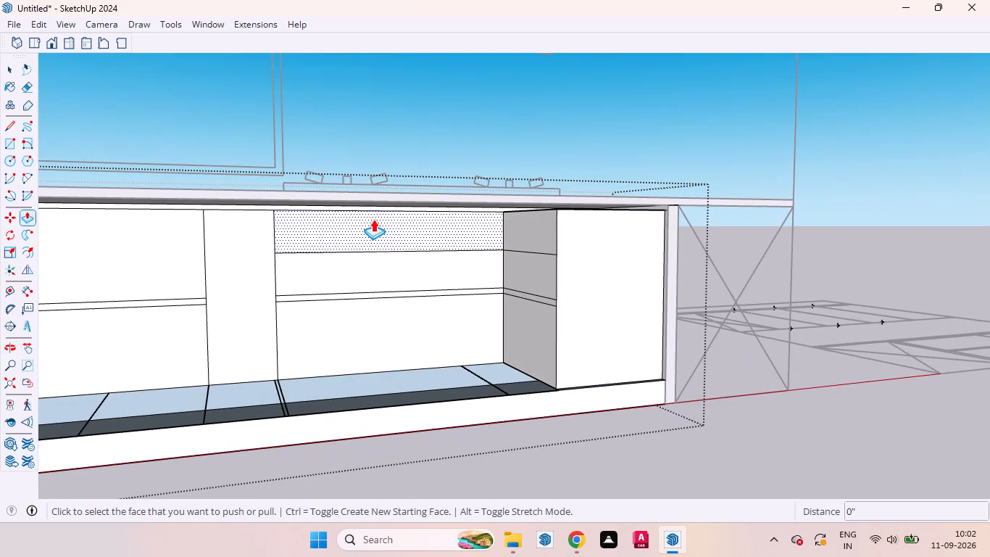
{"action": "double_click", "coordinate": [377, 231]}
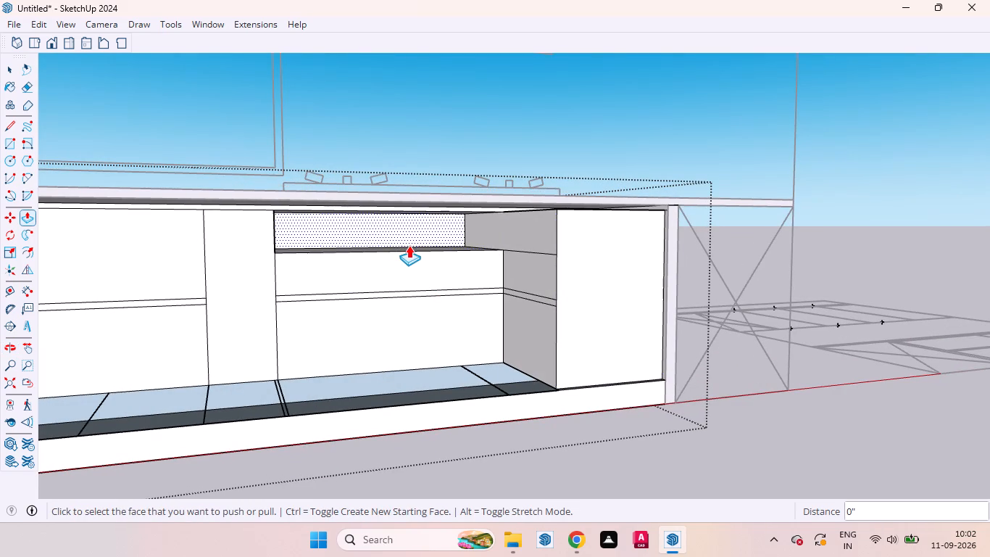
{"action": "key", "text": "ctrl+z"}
Push/Pull the top hob drawer's back face flush with the door panel's rear face, and repeat it on the middle and lower hob drawers.
{"action": "left_click_drag", "start_coordinate": [398, 232], "coordinate": [578, 242]}
{"action": "double_click", "coordinate": [402, 263]}
{"action": "double_click", "coordinate": [415, 329]}
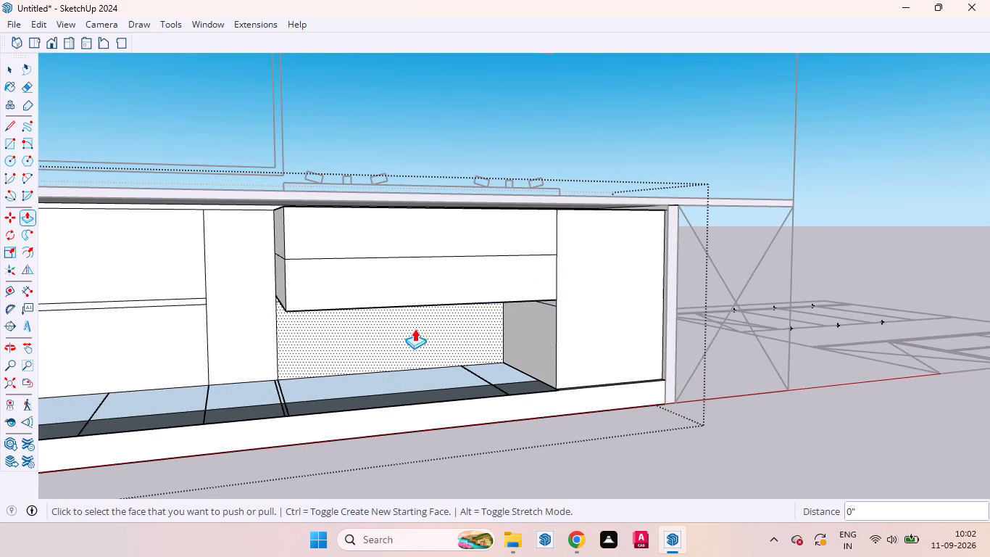
Repeat the 1' 11 1/16" rearward Push/Pull on the narrow panel and both drawers of the two-drawer unit.
{"action": "double_click", "coordinate": [244, 271]}
{"action": "double_click", "coordinate": [165, 245]}
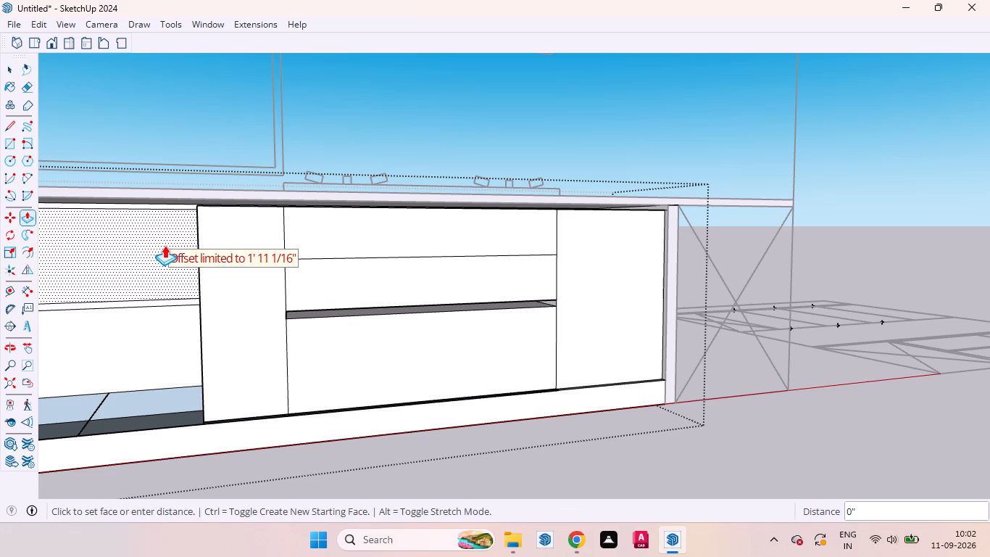
{"action": "double_click", "coordinate": [161, 338]}
{"action": "scroll", "coordinate": [446, 256], "scroll_direction": "down", "scroll_amount": 4}
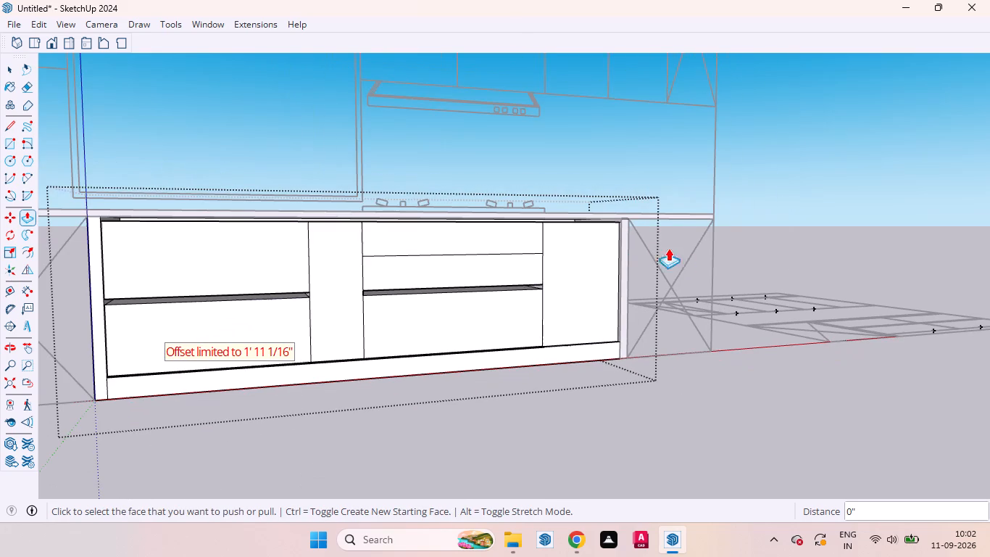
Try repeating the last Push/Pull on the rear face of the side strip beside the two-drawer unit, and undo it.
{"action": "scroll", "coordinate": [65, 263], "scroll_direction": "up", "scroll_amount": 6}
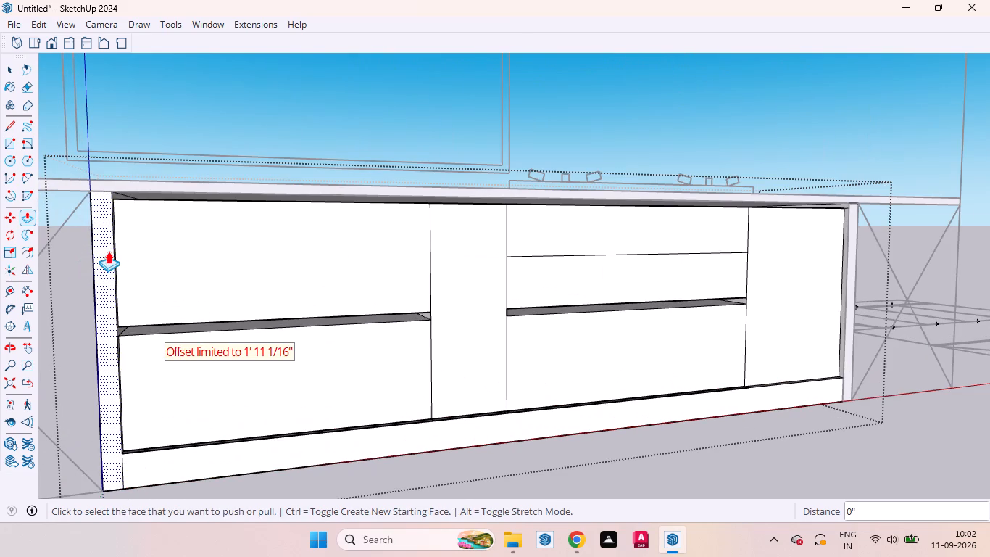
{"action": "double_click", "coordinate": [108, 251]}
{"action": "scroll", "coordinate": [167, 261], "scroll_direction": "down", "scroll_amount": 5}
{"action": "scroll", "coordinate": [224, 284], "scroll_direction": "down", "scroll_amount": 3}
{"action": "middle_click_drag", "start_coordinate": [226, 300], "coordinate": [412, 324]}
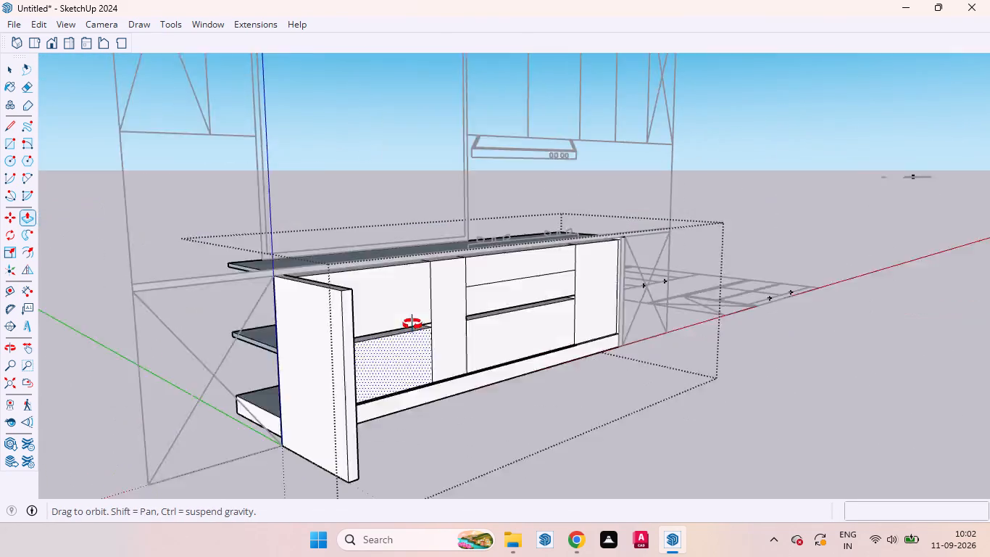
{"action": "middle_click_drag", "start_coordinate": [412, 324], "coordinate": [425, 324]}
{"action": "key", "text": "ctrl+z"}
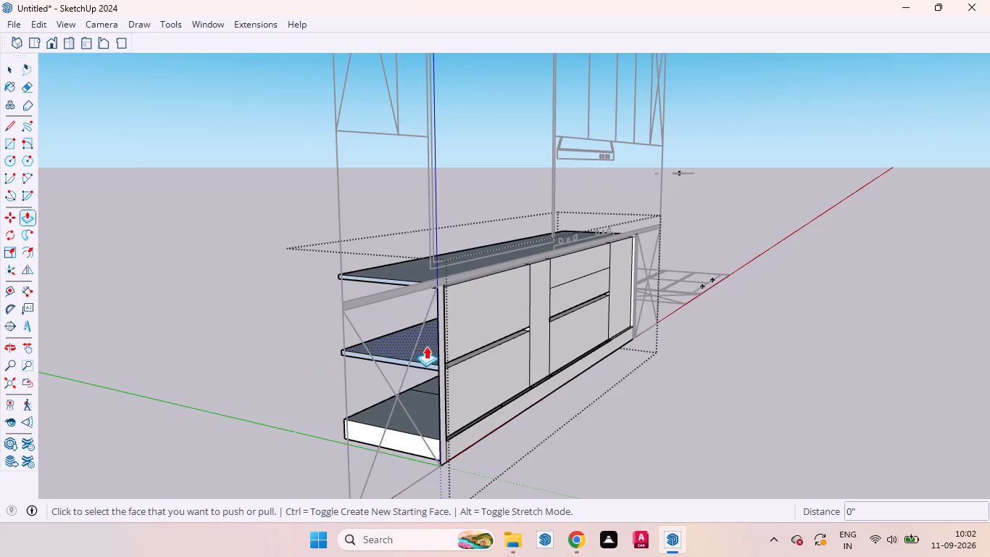
Push/Pull the side strip beside the two-drawer unit toward the cabinet front in two moves of 15/16" and 1' 11 1/16".
{"action": "scroll", "coordinate": [448, 336], "scroll_direction": "up", "scroll_amount": 4}
{"action": "middle_click_drag", "start_coordinate": [444, 337], "coordinate": [294, 338]}
{"action": "scroll", "coordinate": [327, 313], "scroll_direction": "up", "scroll_amount": 4}
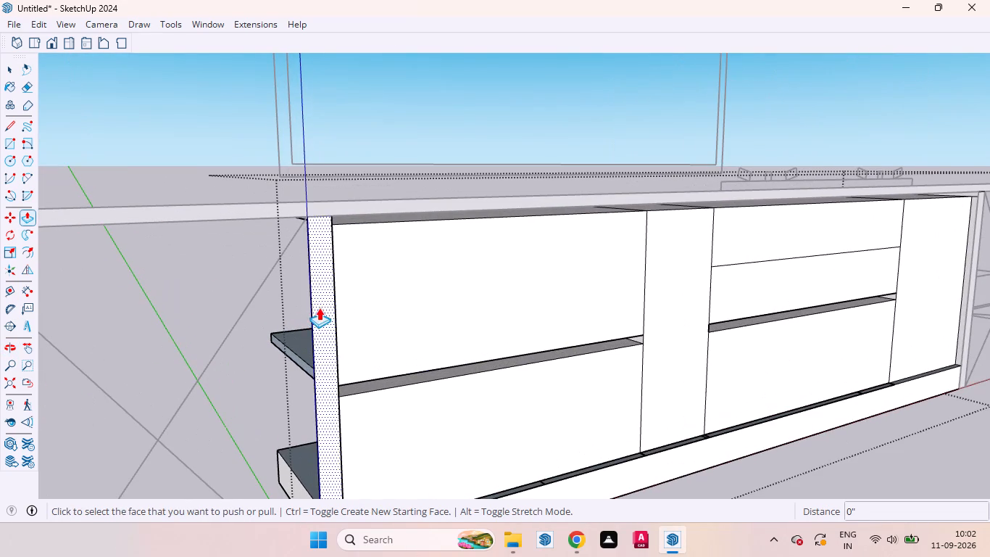
{"action": "left_click", "coordinate": [319, 308]}
{"action": "middle_click_drag", "start_coordinate": [279, 326], "coordinate": [473, 305]}
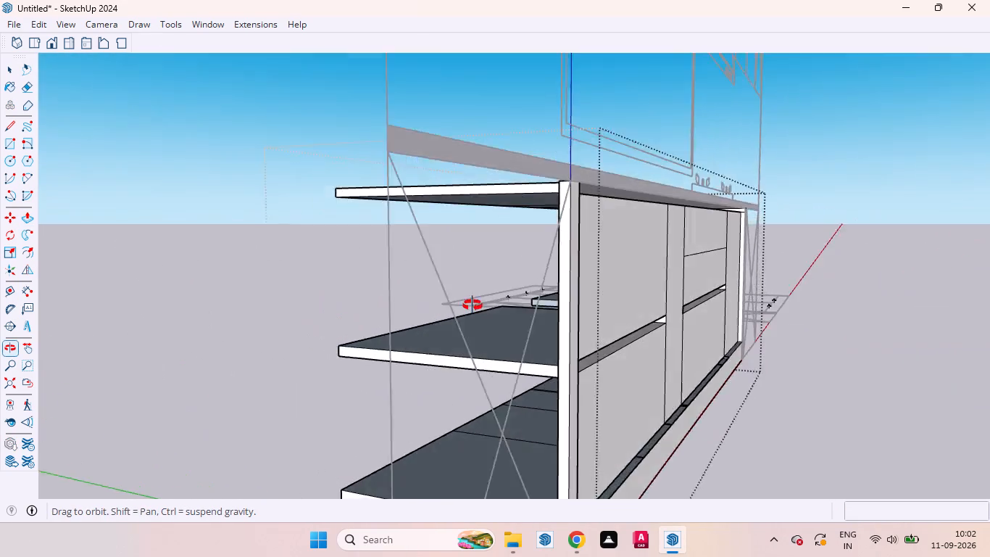
{"action": "middle_click_drag", "start_coordinate": [473, 305], "coordinate": [667, 340]}
{"action": "left_click", "coordinate": [798, 310]}
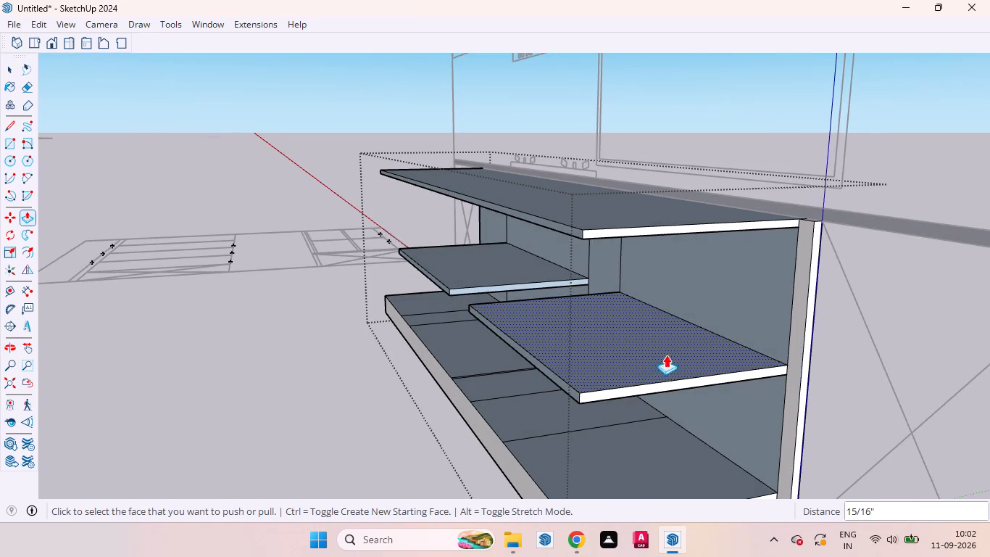
{"action": "left_click", "coordinate": [799, 330]}
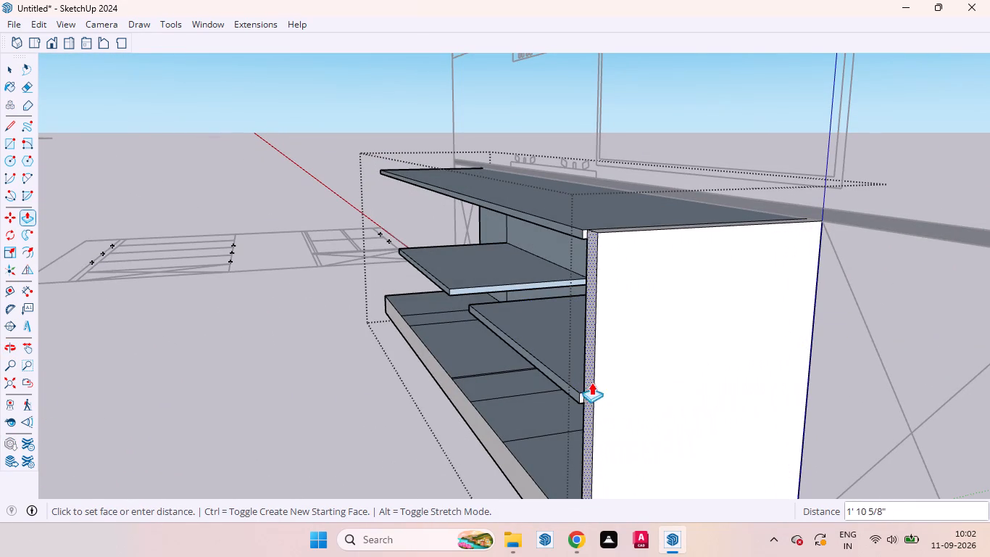
{"action": "left_click", "coordinate": [581, 387]}
Repeat the 1' 11 1/16" Push/Pull forward on the recessed gap strip between the two drawers of the two-drawer unit.
{"action": "scroll", "coordinate": [605, 376], "scroll_direction": "down", "scroll_amount": 4}
{"action": "middle_click_drag", "start_coordinate": [664, 370], "coordinate": [101, 360]}
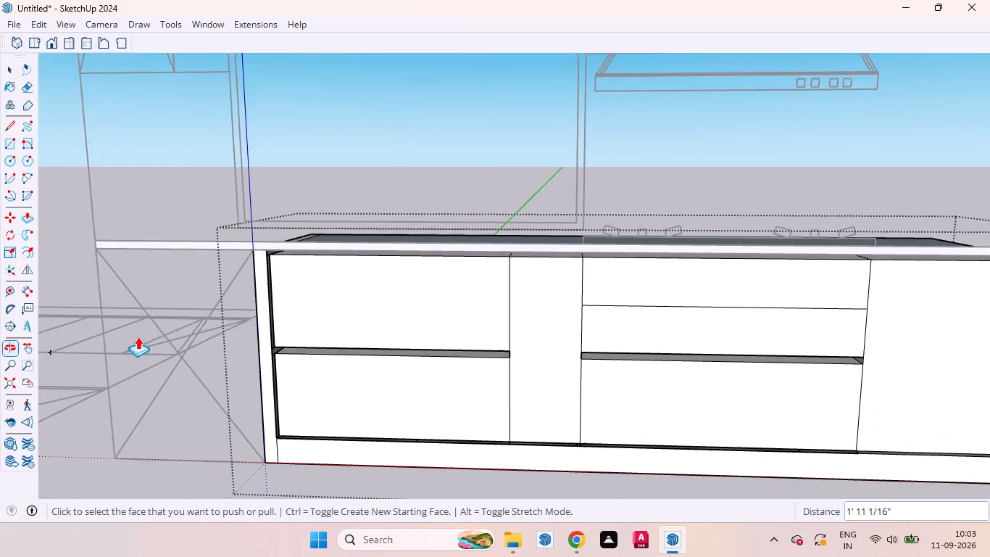
{"action": "scroll", "coordinate": [307, 335], "scroll_direction": "up", "scroll_amount": 10}
{"action": "middle_click_drag", "start_coordinate": [350, 370], "coordinate": [441, 313]}
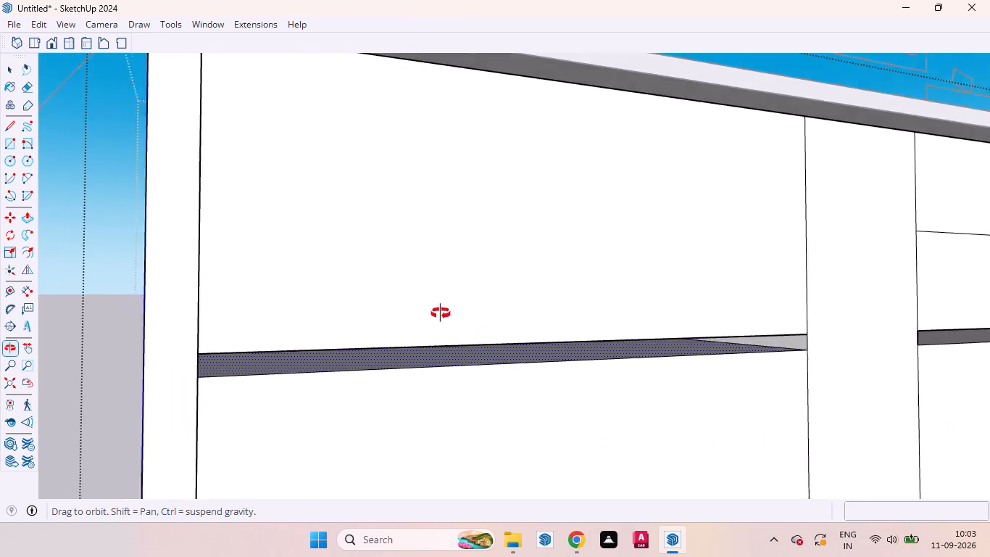
{"action": "middle_click_drag", "start_coordinate": [441, 313], "coordinate": [336, 362]}
{"action": "scroll", "coordinate": [375, 344], "scroll_direction": "down", "scroll_amount": 5}
{"action": "middle_click_drag", "start_coordinate": [444, 312], "coordinate": [249, 289]}
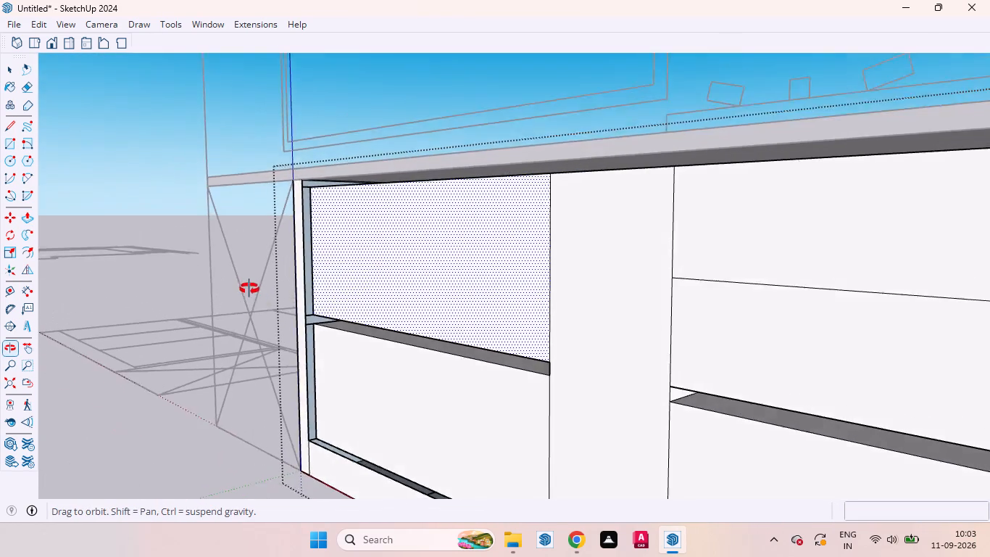
{"action": "middle_click_drag", "start_coordinate": [249, 289], "coordinate": [249, 286]}
{"action": "scroll", "coordinate": [374, 275], "scroll_direction": "down", "scroll_amount": 4}
{"action": "scroll", "coordinate": [474, 296], "scroll_direction": "up", "scroll_amount": 8}
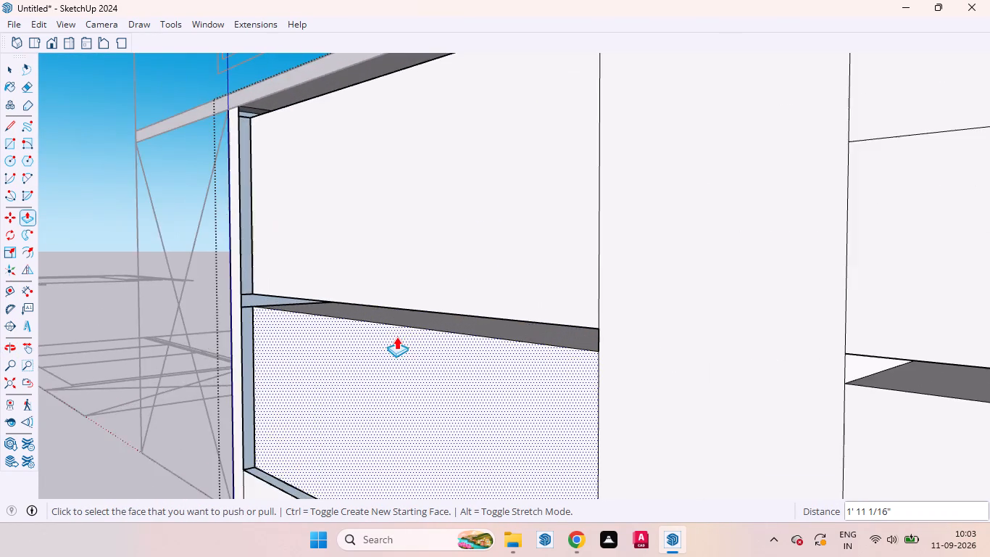
{"action": "middle_click_drag", "start_coordinate": [398, 337], "coordinate": [543, 313]}
{"action": "scroll", "coordinate": [533, 300], "scroll_direction": "up", "scroll_amount": 15}
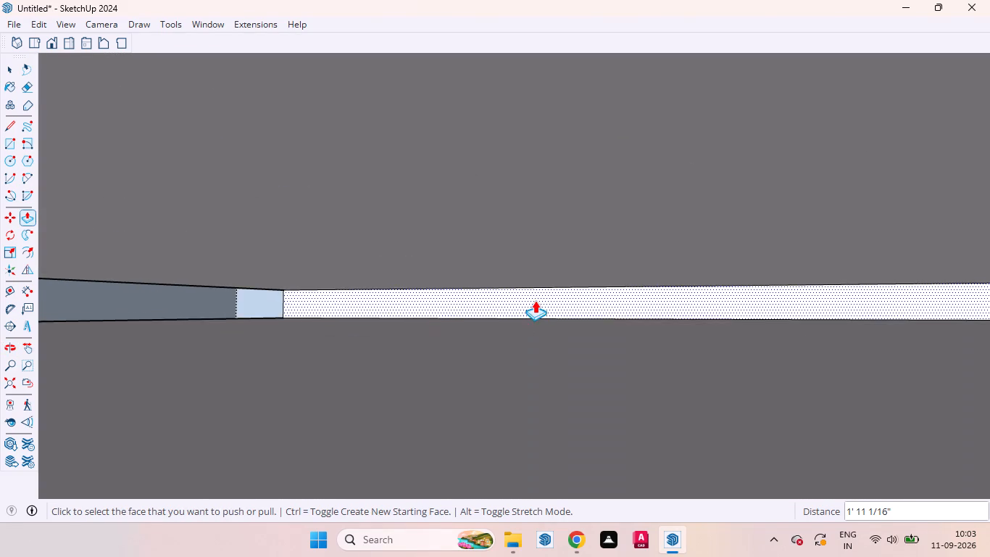
{"action": "double_click", "coordinate": [532, 300]}
Repeat the forward Push/Pull on the recessed gap strip between the middle and lower hob drawers, and leave the cabinet group.
{"action": "scroll", "coordinate": [541, 290], "scroll_direction": "down", "scroll_amount": 15}
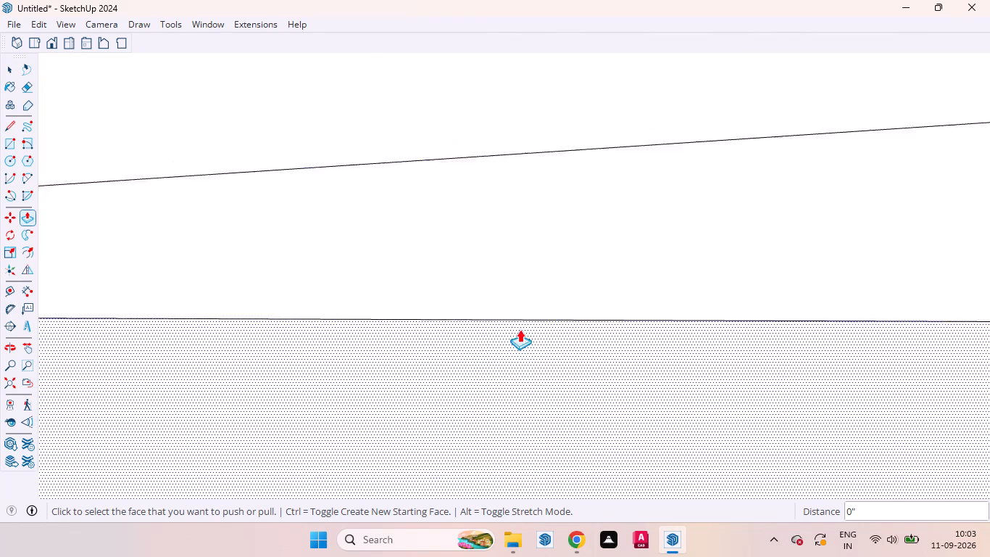
{"action": "scroll", "coordinate": [520, 329], "scroll_direction": "down", "scroll_amount": 20}
{"action": "scroll", "coordinate": [520, 329], "scroll_direction": "down", "scroll_amount": 11}
{"action": "scroll", "coordinate": [351, 285], "scroll_direction": "up", "scroll_amount": 1}
{"action": "scroll", "coordinate": [351, 284], "scroll_direction": "down", "scroll_amount": 2}
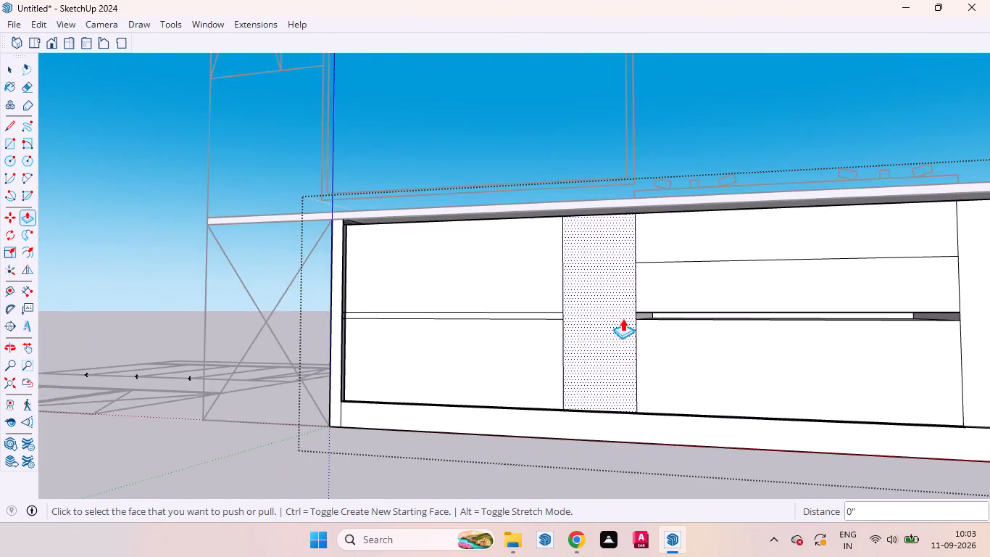
{"action": "scroll", "coordinate": [662, 322], "scroll_direction": "up", "scroll_amount": 7}
{"action": "scroll", "coordinate": [686, 303], "scroll_direction": "down", "scroll_amount": 2}
{"action": "scroll", "coordinate": [686, 303], "scroll_direction": "up", "scroll_amount": 12}
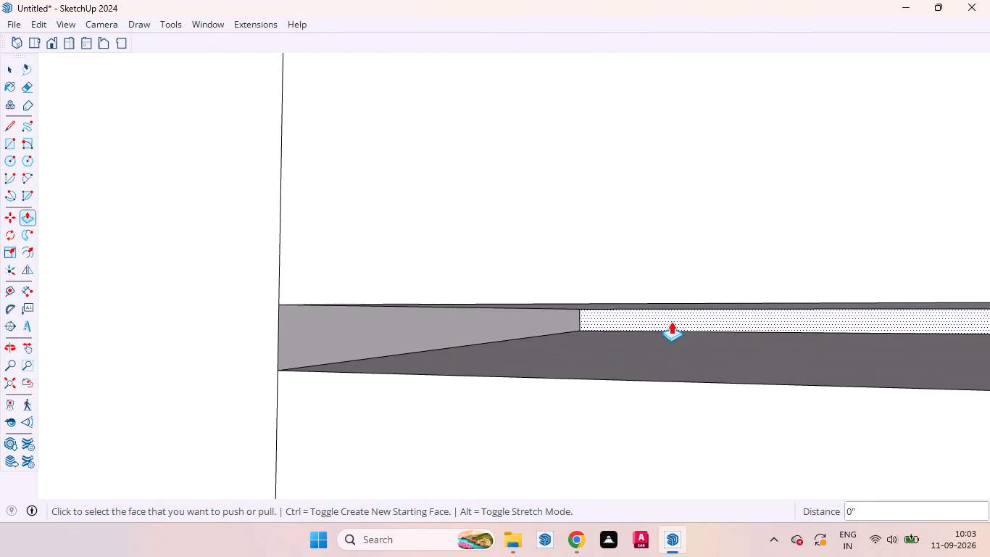
{"action": "double_click", "coordinate": [671, 321]}
{"action": "scroll", "coordinate": [626, 337], "scroll_direction": "down", "scroll_amount": 16}
{"action": "scroll", "coordinate": [606, 333], "scroll_direction": "up", "scroll_amount": 1}
{"action": "scroll", "coordinate": [607, 331], "scroll_direction": "down", "scroll_amount": 15}
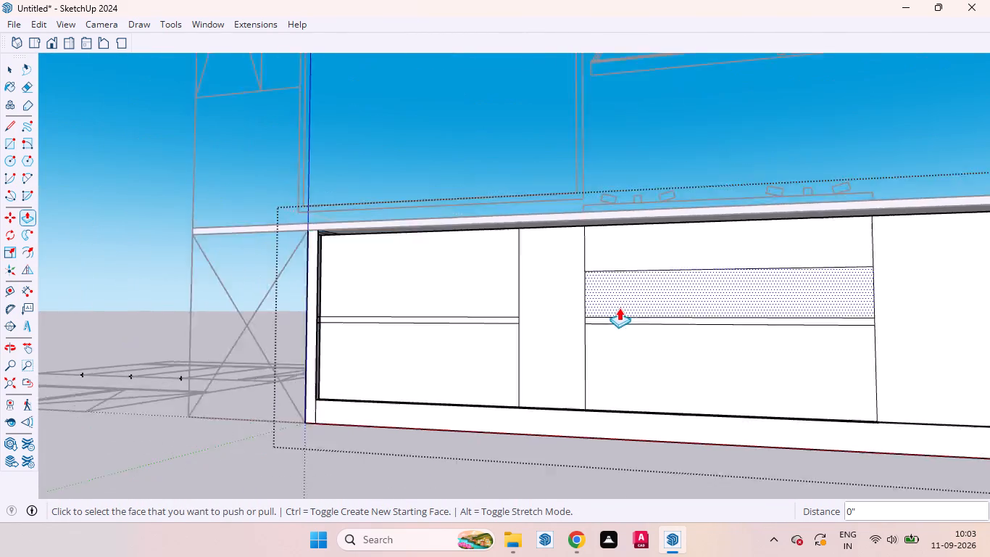
{"action": "key", "text": "space"}
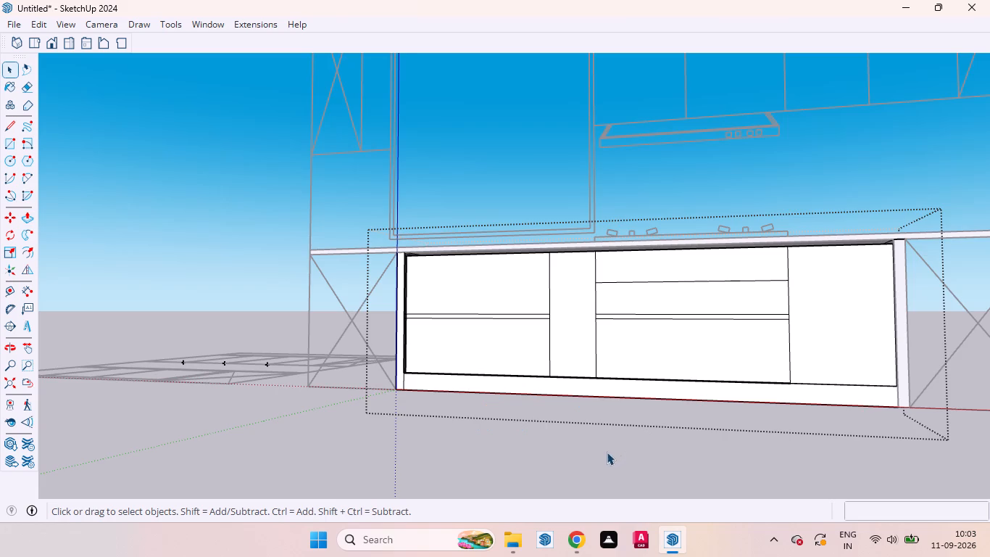
{"action": "left_click", "coordinate": [607, 452]}
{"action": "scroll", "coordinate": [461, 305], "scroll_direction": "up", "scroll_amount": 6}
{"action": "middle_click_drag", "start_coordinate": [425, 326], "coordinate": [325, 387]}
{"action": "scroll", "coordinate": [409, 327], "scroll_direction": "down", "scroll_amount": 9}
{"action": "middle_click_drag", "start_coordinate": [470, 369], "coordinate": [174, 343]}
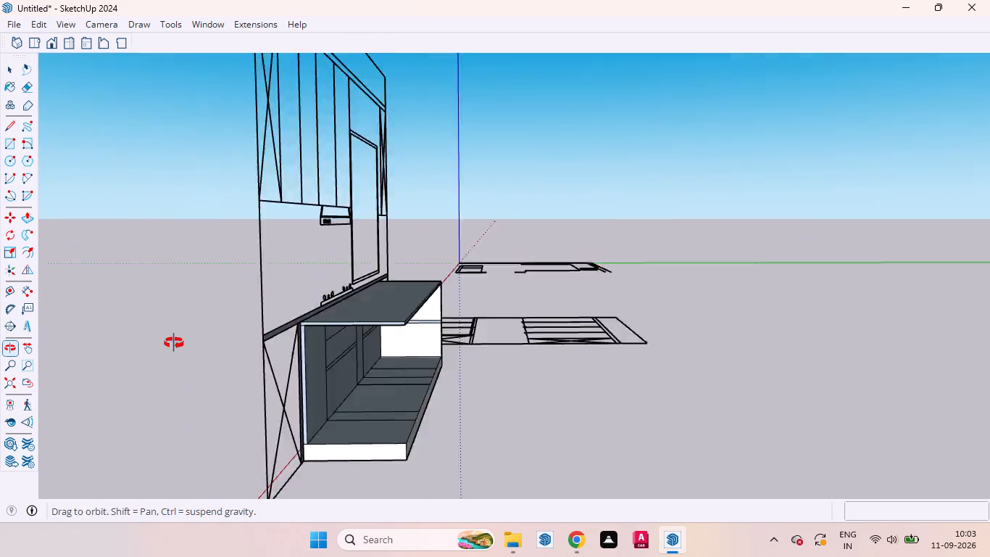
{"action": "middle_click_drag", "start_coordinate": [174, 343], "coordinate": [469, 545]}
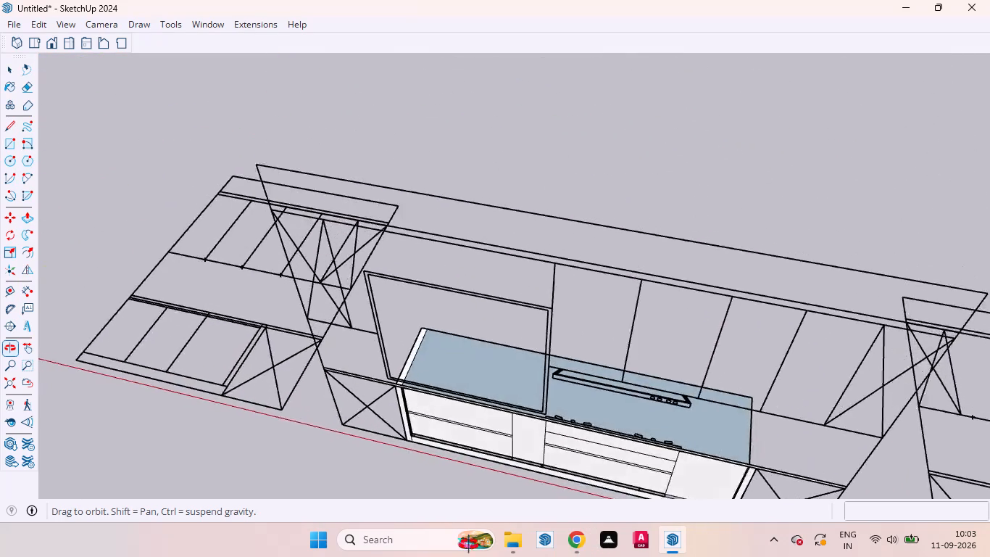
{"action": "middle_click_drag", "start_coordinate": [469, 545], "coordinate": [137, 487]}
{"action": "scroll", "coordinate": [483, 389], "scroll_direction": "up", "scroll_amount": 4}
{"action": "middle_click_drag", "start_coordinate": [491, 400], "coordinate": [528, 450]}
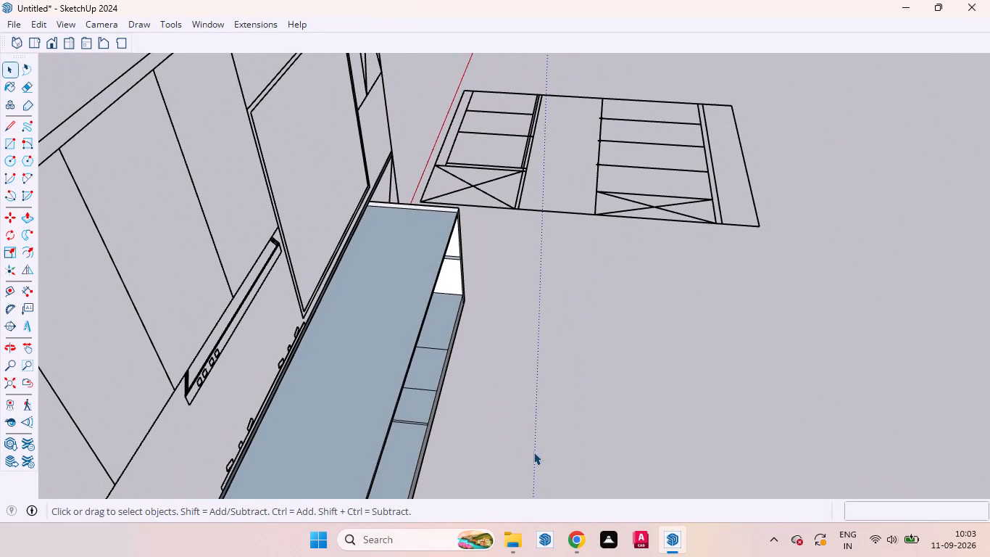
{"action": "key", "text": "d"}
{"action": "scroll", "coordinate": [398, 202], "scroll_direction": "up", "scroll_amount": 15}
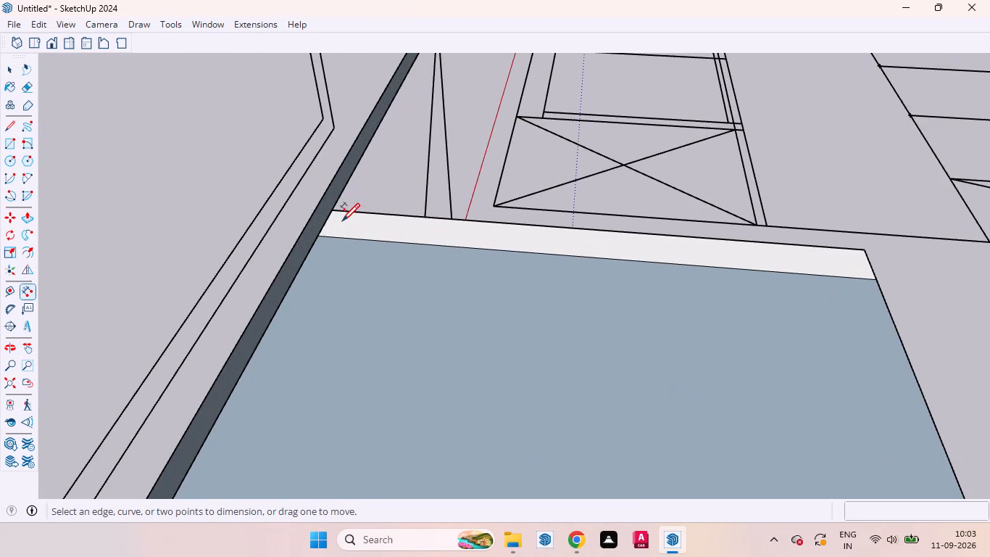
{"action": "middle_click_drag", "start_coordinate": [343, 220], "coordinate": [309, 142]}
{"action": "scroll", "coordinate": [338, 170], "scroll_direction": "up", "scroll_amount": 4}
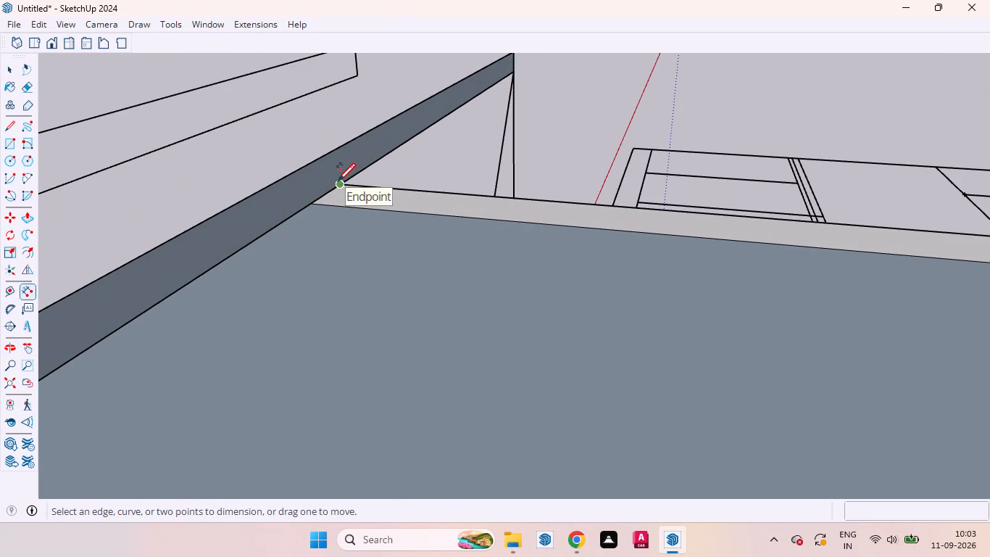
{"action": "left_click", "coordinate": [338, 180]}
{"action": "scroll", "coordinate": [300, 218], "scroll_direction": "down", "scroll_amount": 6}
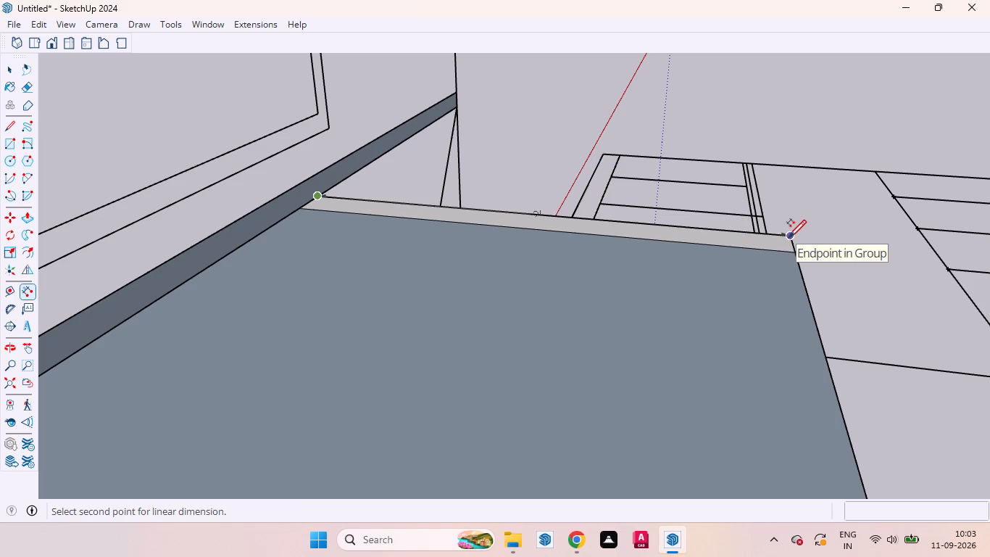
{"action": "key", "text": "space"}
Push/Pull the rear edge of the end panel beside the door panel back to the countertop's rear corner.
{"action": "scroll", "coordinate": [752, 189], "scroll_direction": "down", "scroll_amount": 11}
{"action": "middle_click_drag", "start_coordinate": [571, 217], "coordinate": [851, 269]}
{"action": "scroll", "coordinate": [380, 210], "scroll_direction": "down", "scroll_amount": 10}
{"action": "scroll", "coordinate": [673, 248], "scroll_direction": "up", "scroll_amount": 5}
{"action": "middle_click_drag", "start_coordinate": [618, 219], "coordinate": [790, 208]}
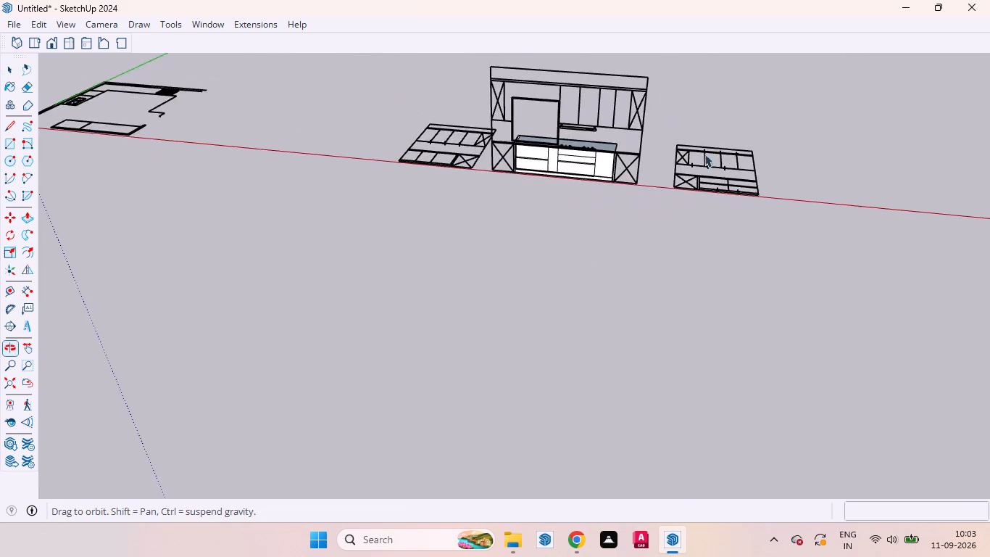
{"action": "scroll", "coordinate": [602, 147], "scroll_direction": "up", "scroll_amount": 16}
{"action": "middle_click_drag", "start_coordinate": [625, 168], "coordinate": [123, 190]}
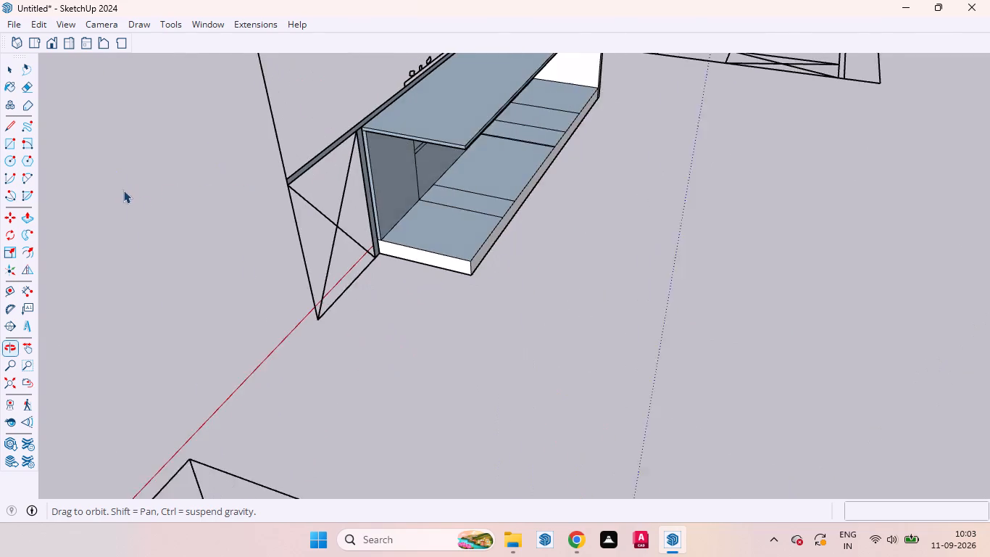
{"action": "middle_click_drag", "start_coordinate": [123, 190], "coordinate": [125, 198]}
{"action": "scroll", "coordinate": [342, 153], "scroll_direction": "up", "scroll_amount": 10}
{"action": "left_click", "coordinate": [388, 160]}
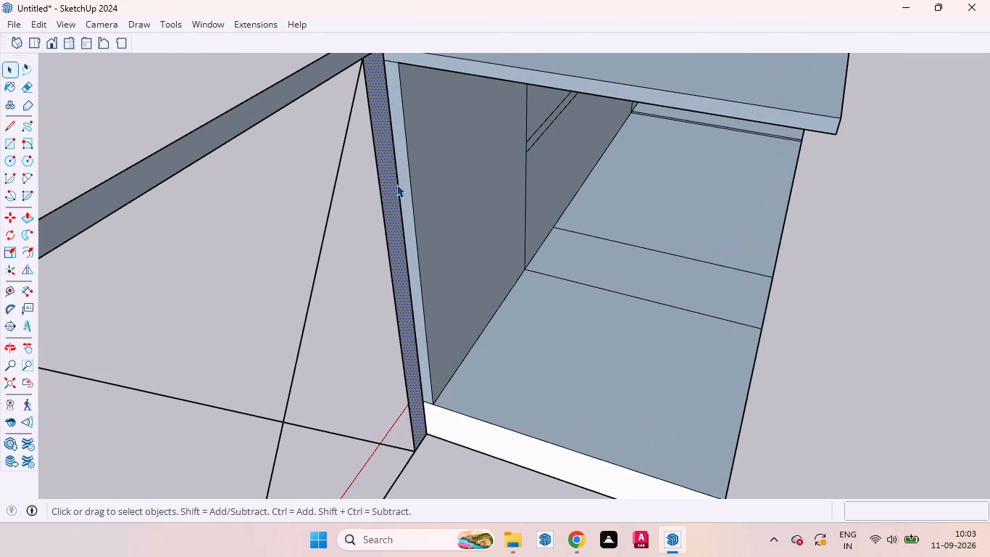
{"action": "key", "text": "p"}
{"action": "left_click", "coordinate": [396, 184]}
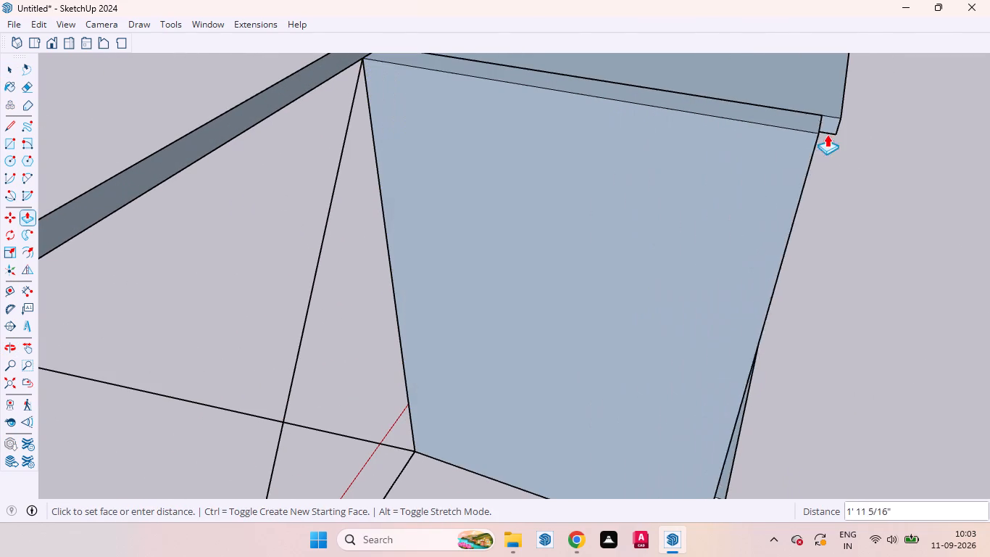
{"action": "left_click", "coordinate": [841, 112]}
{"action": "key", "text": "space"}
Examine the base cabinet's end panels, open back and drawer fronts from several sides.
{"action": "scroll", "coordinate": [714, 203], "scroll_direction": "down", "scroll_amount": 7}
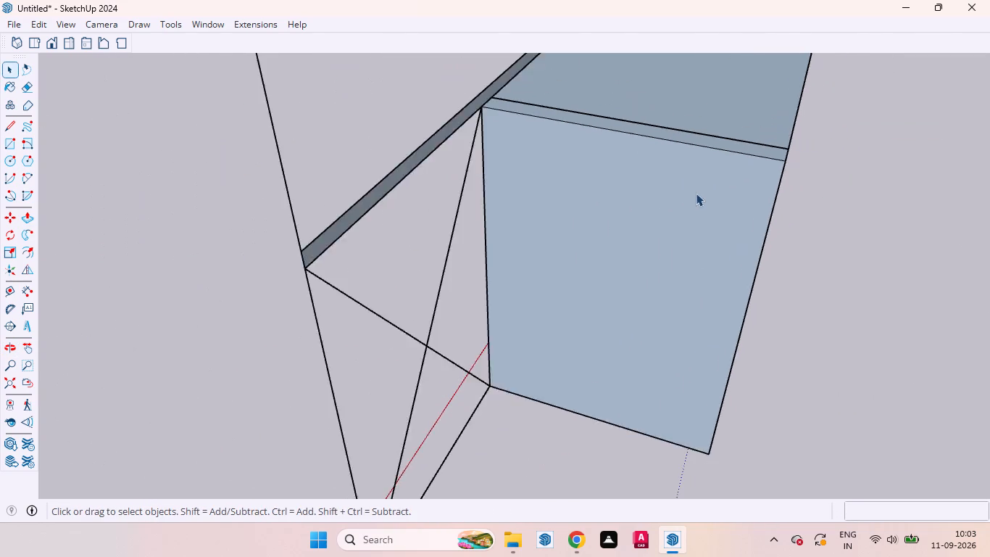
{"action": "middle_click_drag", "start_coordinate": [773, 207], "coordinate": [523, 269]}
{"action": "scroll", "coordinate": [457, 211], "scroll_direction": "down", "scroll_amount": 10}
{"action": "scroll", "coordinate": [386, 176], "scroll_direction": "down", "scroll_amount": 4}
{"action": "scroll", "coordinate": [685, 177], "scroll_direction": "up", "scroll_amount": 4}
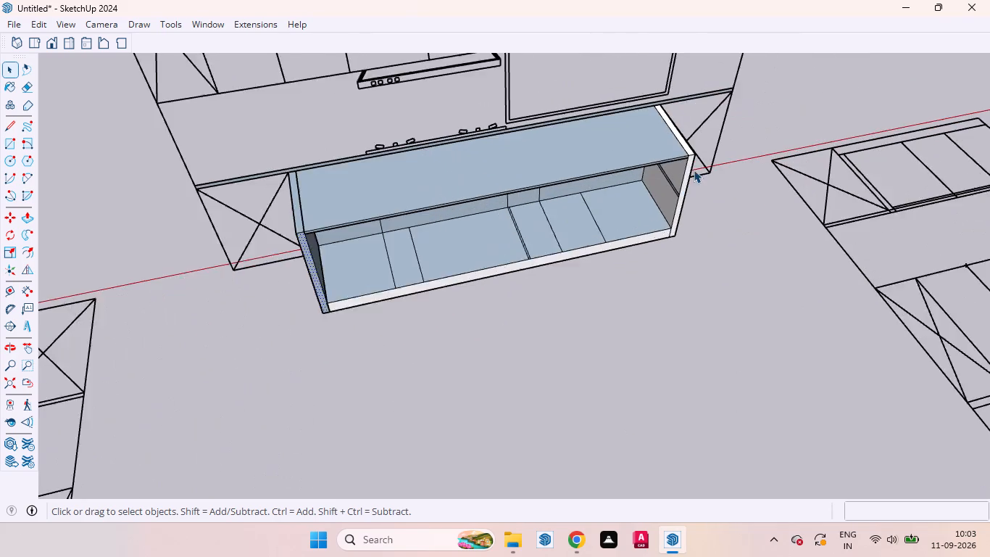
{"action": "scroll", "coordinate": [694, 170], "scroll_direction": "up", "scroll_amount": 1}
{"action": "middle_click_drag", "start_coordinate": [658, 213], "coordinate": [0, 139]}
{"action": "scroll", "coordinate": [877, 163], "scroll_direction": "up", "scroll_amount": 6}
{"action": "scroll", "coordinate": [557, 107], "scroll_direction": "up", "scroll_amount": 4}
{"action": "middle_click_drag", "start_coordinate": [606, 144], "coordinate": [562, 151]}
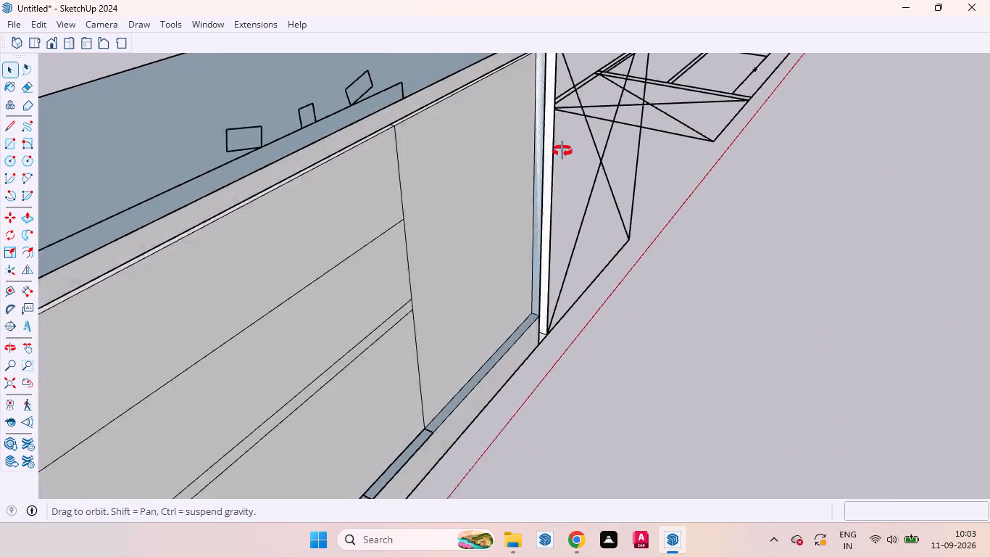
{"action": "middle_click_drag", "start_coordinate": [562, 151], "coordinate": [519, 151]}
{"action": "scroll", "coordinate": [747, 122], "scroll_direction": "down", "scroll_amount": 5}
{"action": "scroll", "coordinate": [754, 197], "scroll_direction": "down", "scroll_amount": 4}
{"action": "scroll", "coordinate": [629, 282], "scroll_direction": "up", "scroll_amount": 2}
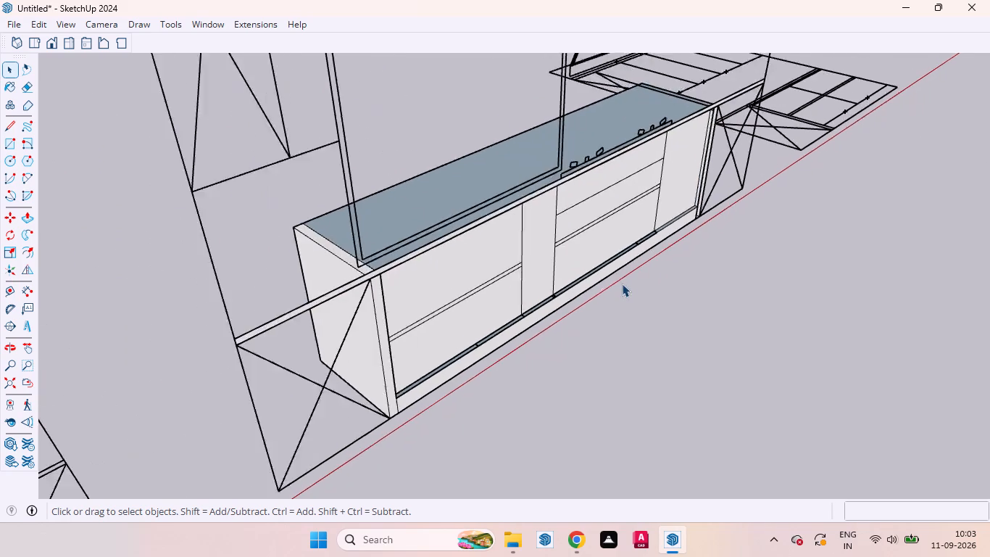
{"action": "scroll", "coordinate": [622, 284], "scroll_direction": "up", "scroll_amount": 3}
{"action": "middle_click_drag", "start_coordinate": [560, 292], "coordinate": [528, 280]}
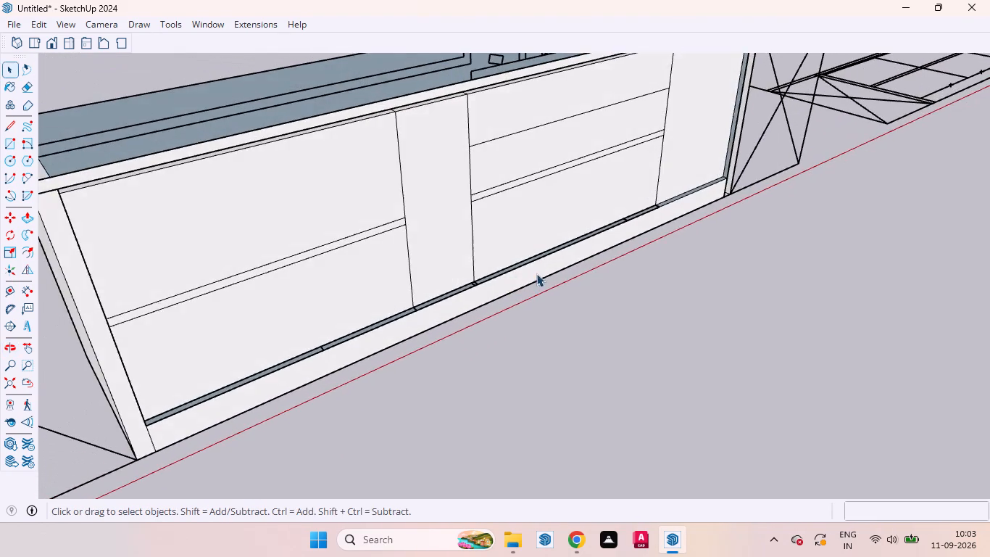
{"action": "scroll", "coordinate": [664, 240], "scroll_direction": "down", "scroll_amount": 4}
{"action": "scroll", "coordinate": [366, 222], "scroll_direction": "up", "scroll_amount": 5}
{"action": "middle_click_drag", "start_coordinate": [388, 242], "coordinate": [467, 283]}
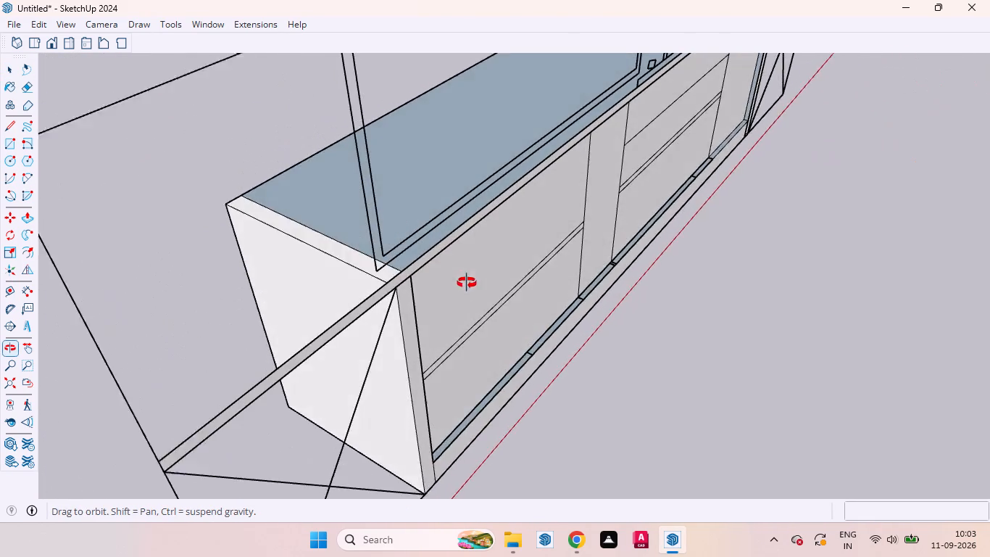
{"action": "middle_click_drag", "start_coordinate": [467, 283], "coordinate": [426, 276]}
{"action": "middle_click_drag", "start_coordinate": [485, 269], "coordinate": [191, 284]}
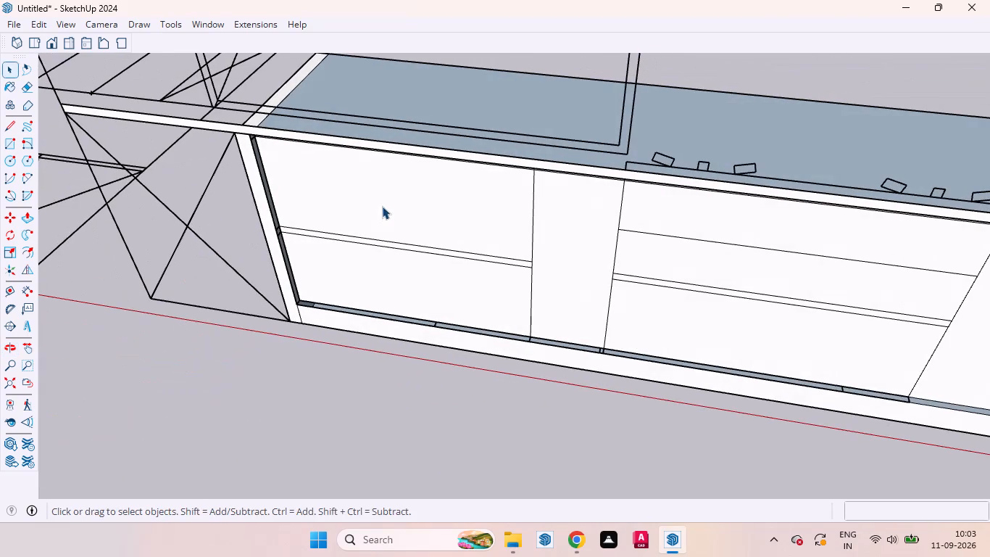
Inside the cabinet group, Push/Pull the two-drawer unit's upper drawer front 15/16" forward, flush with the end panel's front edge.
{"action": "left_click", "coordinate": [382, 206]}
{"action": "triple_click", "coordinate": [382, 206]}
{"action": "left_click", "coordinate": [382, 206]}
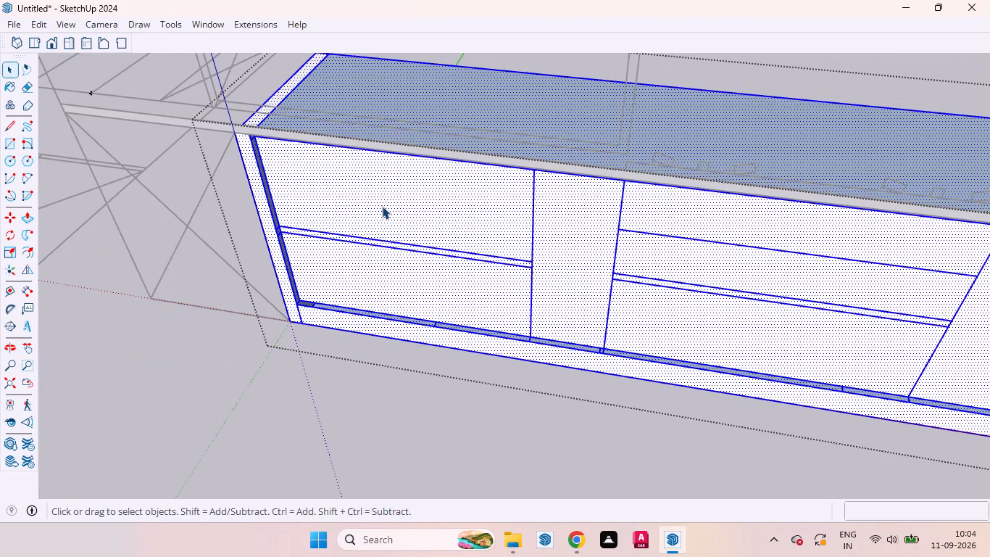
{"action": "key", "text": "p"}
{"action": "left_click", "coordinate": [382, 206]}
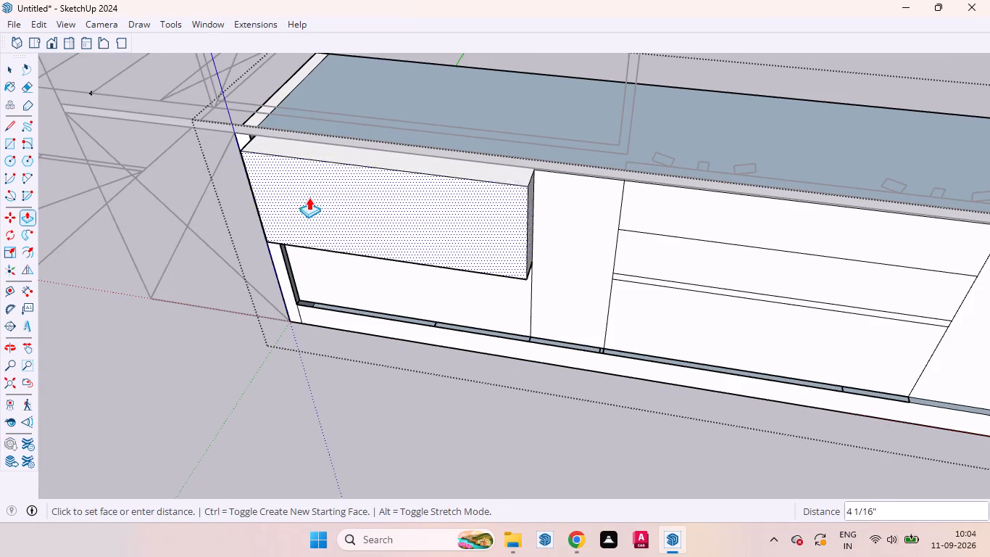
{"action": "left_click", "coordinate": [244, 136]}
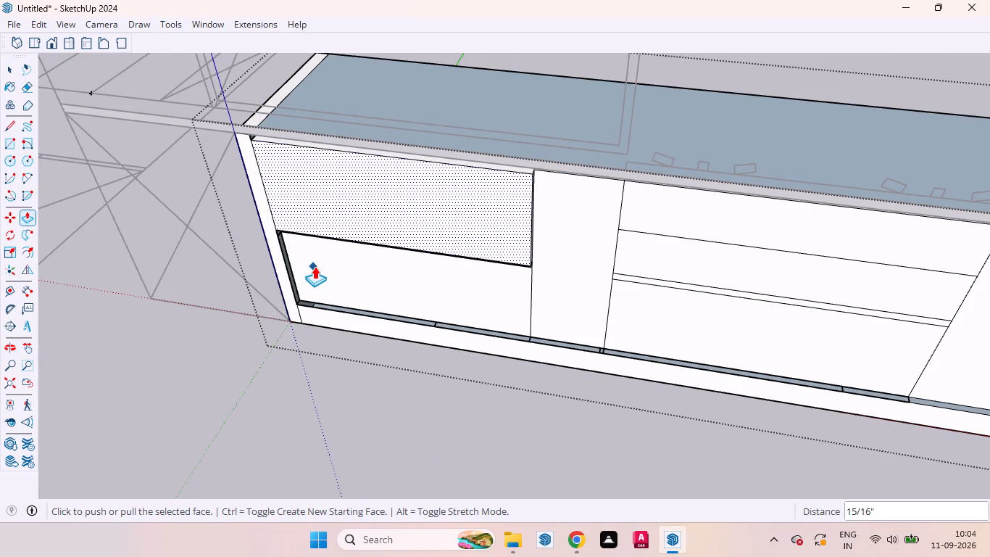
Repeat the 15/16" forward Push/Pull on the two-drawer unit's lower drawer front and the adjacent narrow panel.
{"action": "key", "text": "space"}
{"action": "left_click", "coordinate": [321, 265]}
{"action": "key", "text": "p"}
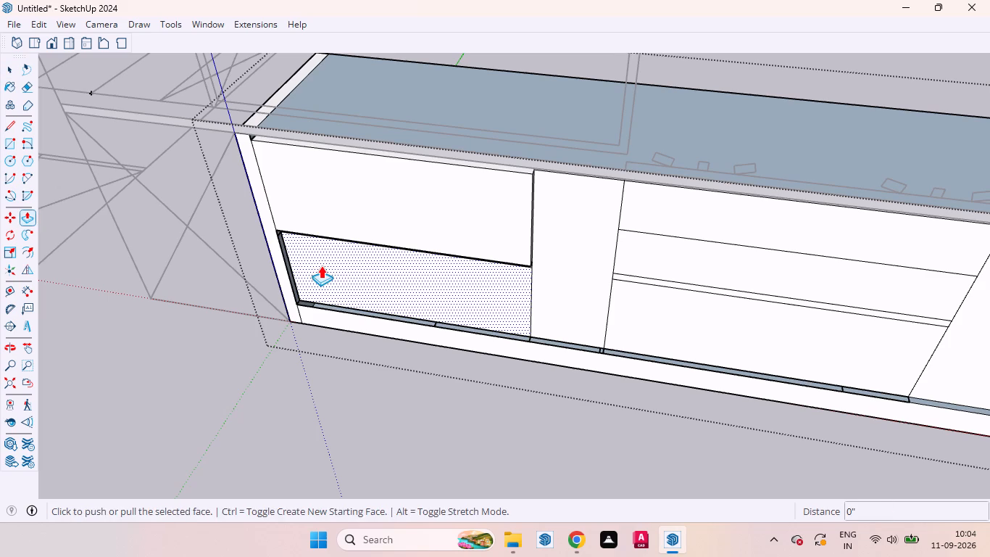
{"action": "double_click", "coordinate": [321, 265]}
{"action": "double_click", "coordinate": [566, 252]}
Push/Pull the top, middle and lower hob drawer fronts and the door panel 15/16" forward, flush with the narrow panel.
{"action": "double_click", "coordinate": [680, 219]}
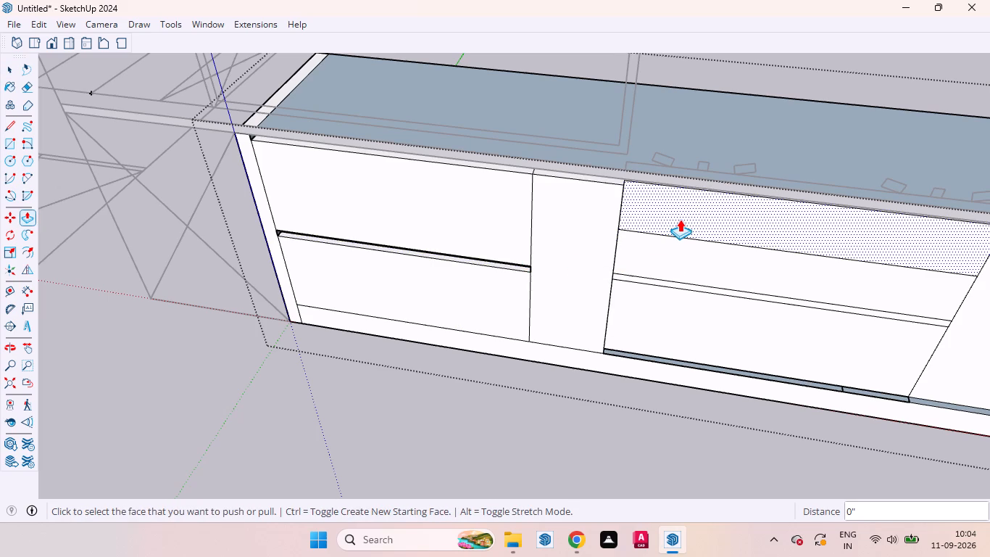
{"action": "double_click", "coordinate": [684, 265]}
{"action": "double_click", "coordinate": [664, 329]}
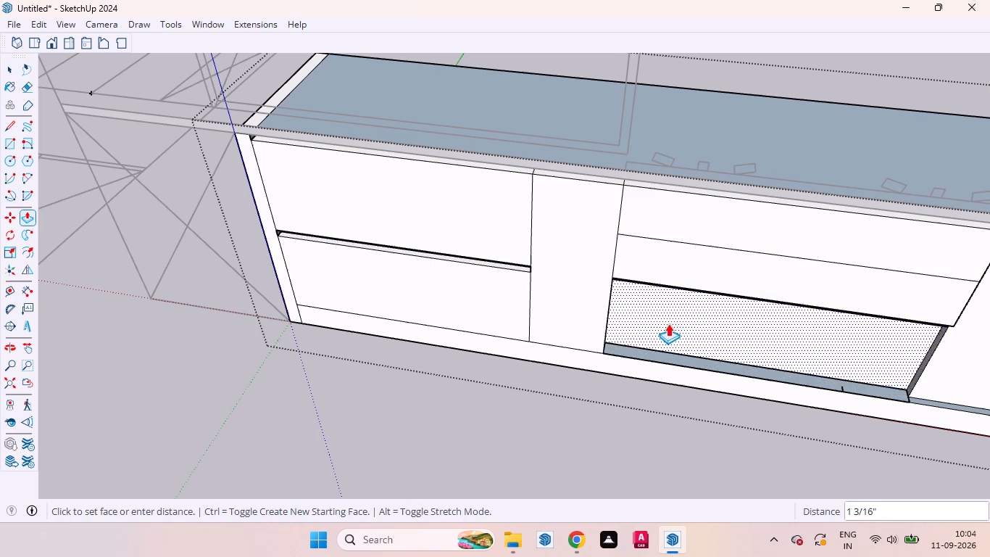
{"action": "left_click", "coordinate": [586, 324]}
{"action": "scroll", "coordinate": [546, 302], "scroll_direction": "down", "scroll_amount": 5}
{"action": "scroll", "coordinate": [923, 334], "scroll_direction": "up", "scroll_amount": 2}
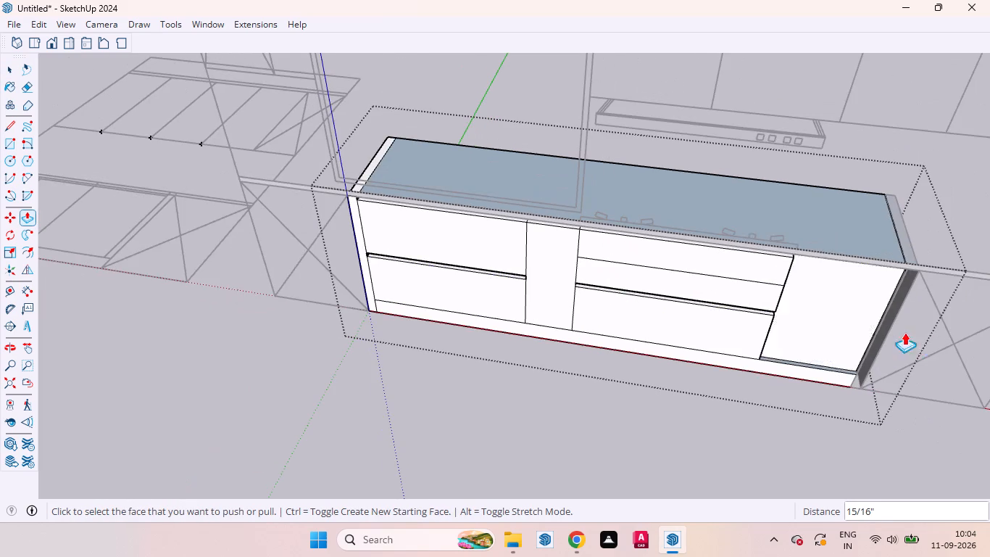
{"action": "scroll", "coordinate": [904, 332], "scroll_direction": "up", "scroll_amount": 2}
{"action": "double_click", "coordinate": [790, 305]}
{"action": "scroll", "coordinate": [686, 290], "scroll_direction": "up", "scroll_amount": 6}
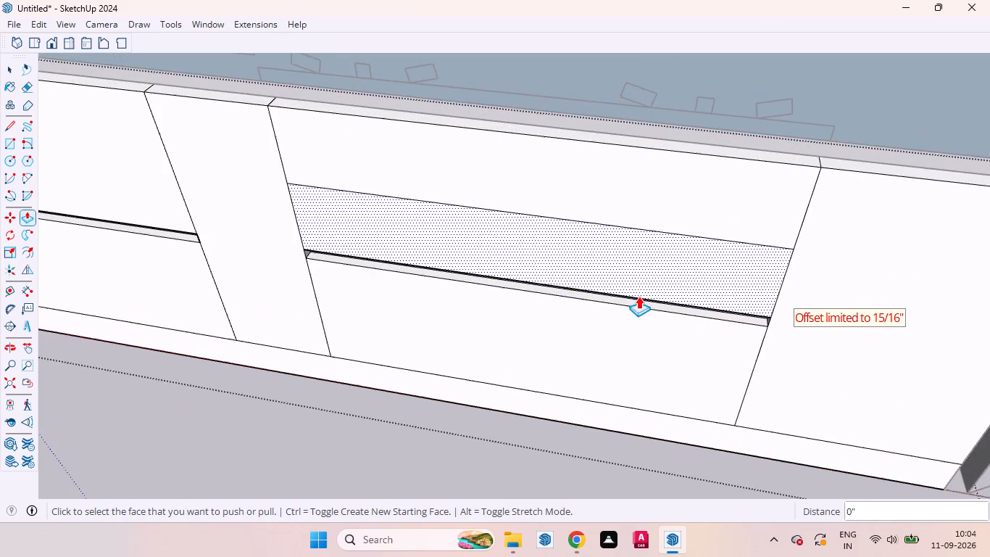
Repeat the 15/16" forward Push/Pull on the recessed strips between the drawer fronts of the hob unit and two-drawer unit, then exit the group.
{"action": "middle_click_drag", "start_coordinate": [638, 296], "coordinate": [672, 197]}
{"action": "scroll", "coordinate": [515, 240], "scroll_direction": "up", "scroll_amount": 14}
{"action": "double_click", "coordinate": [527, 260]}
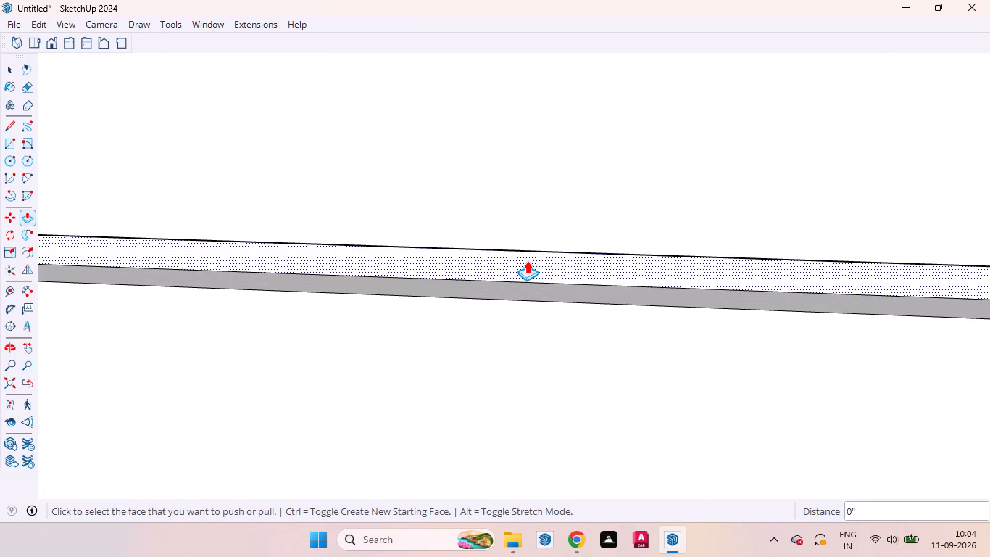
{"action": "scroll", "coordinate": [702, 243], "scroll_direction": "down", "scroll_amount": 11}
{"action": "scroll", "coordinate": [337, 283], "scroll_direction": "down", "scroll_amount": 6}
{"action": "scroll", "coordinate": [578, 279], "scroll_direction": "down", "scroll_amount": 5}
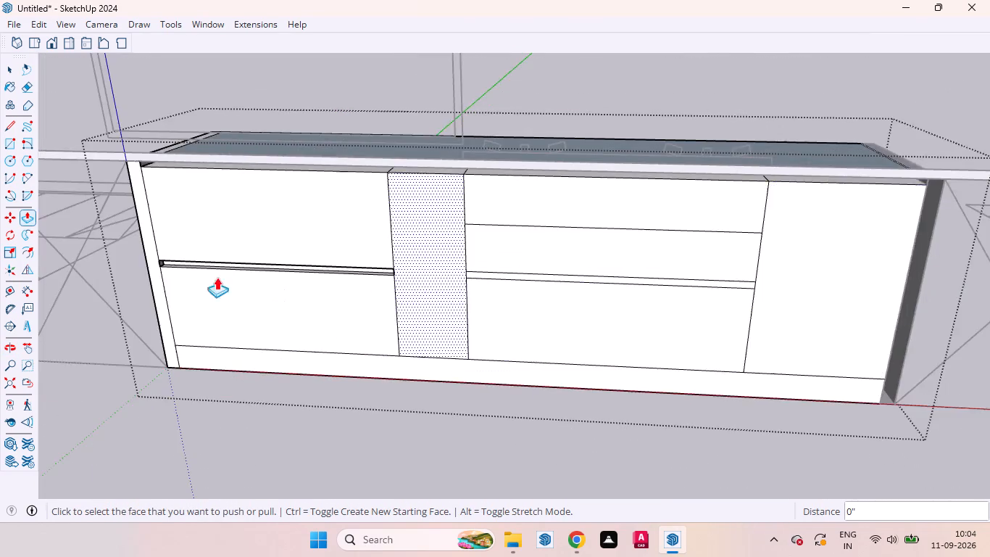
{"action": "scroll", "coordinate": [125, 273], "scroll_direction": "up", "scroll_amount": 18}
{"action": "double_click", "coordinate": [236, 268]}
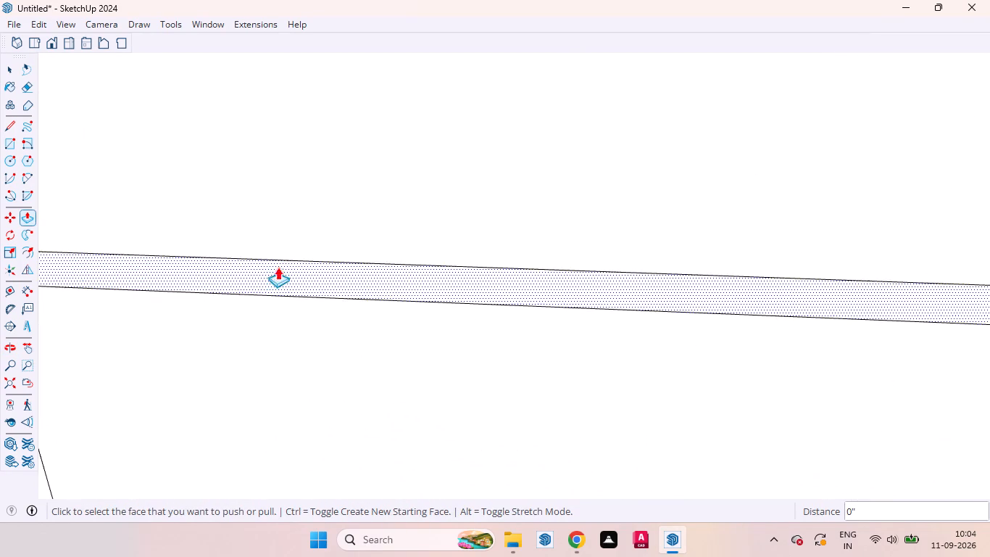
{"action": "scroll", "coordinate": [426, 270], "scroll_direction": "down", "scroll_amount": 20}
{"action": "scroll", "coordinate": [426, 270], "scroll_direction": "down", "scroll_amount": 7}
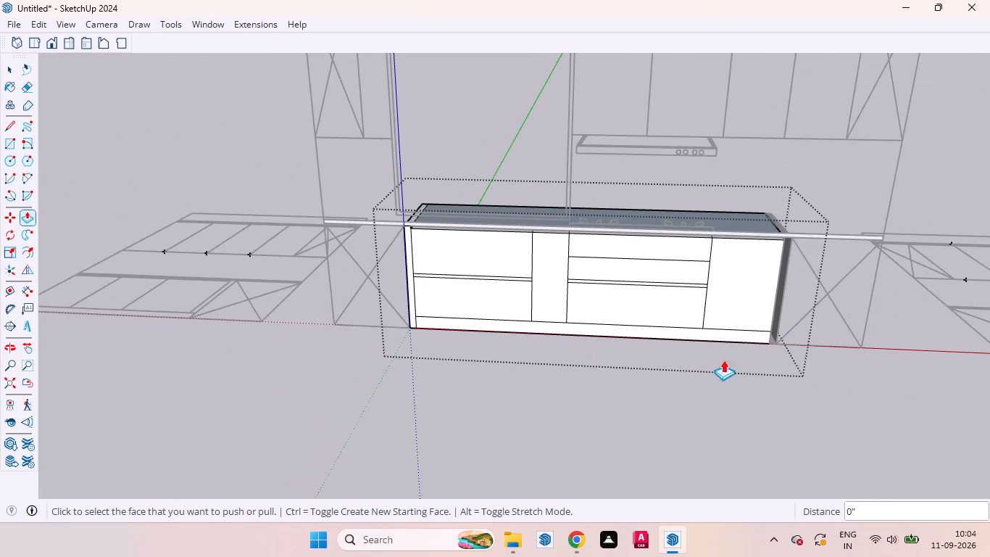
{"action": "key", "text": "space"}
{"action": "left_click", "coordinate": [578, 392]}
Examine the base cabinet's flush fronts, end panels, open back and the gap beneath the countertop strip from several sides.
{"action": "scroll", "coordinate": [397, 226], "scroll_direction": "up", "scroll_amount": 5}
{"action": "middle_click_drag", "start_coordinate": [471, 291], "coordinate": [581, 262]}
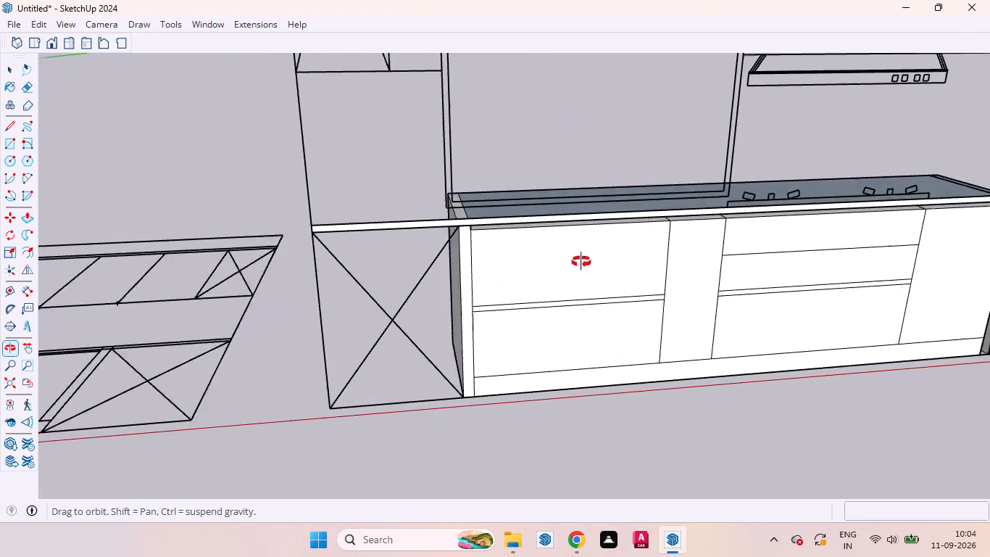
{"action": "middle_click_drag", "start_coordinate": [581, 262], "coordinate": [647, 225]}
{"action": "scroll", "coordinate": [581, 342], "scroll_direction": "up", "scroll_amount": 5}
{"action": "scroll", "coordinate": [536, 359], "scroll_direction": "down", "scroll_amount": 4}
{"action": "middle_click_drag", "start_coordinate": [551, 365], "coordinate": [524, 404]}
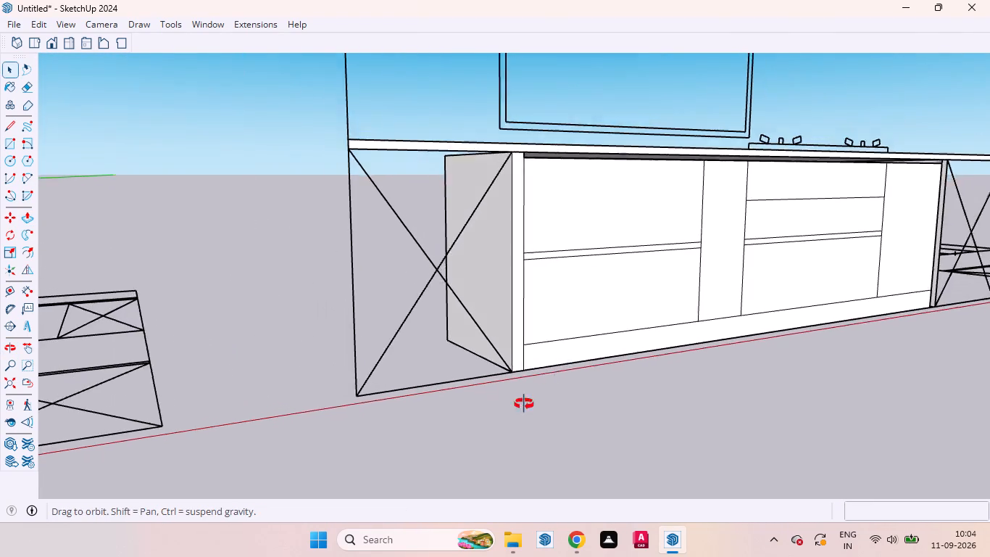
{"action": "middle_click_drag", "start_coordinate": [524, 404], "coordinate": [467, 442]}
{"action": "scroll", "coordinate": [412, 284], "scroll_direction": "down", "scroll_amount": 4}
{"action": "scroll", "coordinate": [673, 242], "scroll_direction": "up", "scroll_amount": 5}
{"action": "middle_click_drag", "start_coordinate": [459, 241], "coordinate": [450, 186]}
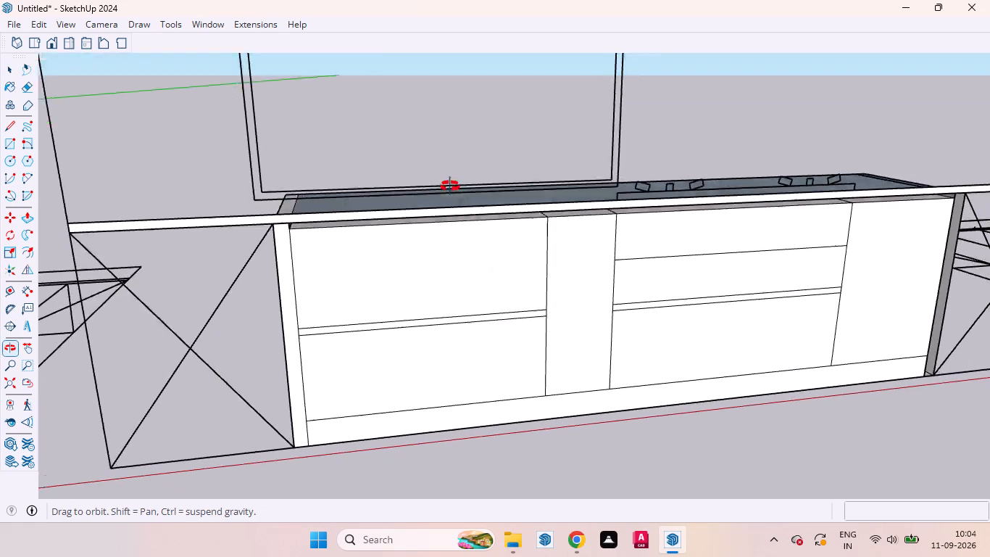
{"action": "middle_click_drag", "start_coordinate": [450, 186], "coordinate": [467, 168]}
{"action": "scroll", "coordinate": [369, 181], "scroll_direction": "up", "scroll_amount": 4}
{"action": "scroll", "coordinate": [381, 207], "scroll_direction": "down", "scroll_amount": 9}
{"action": "middle_click_drag", "start_coordinate": [438, 267], "coordinate": [960, 326]}
{"action": "scroll", "coordinate": [704, 255], "scroll_direction": "up", "scroll_amount": 6}
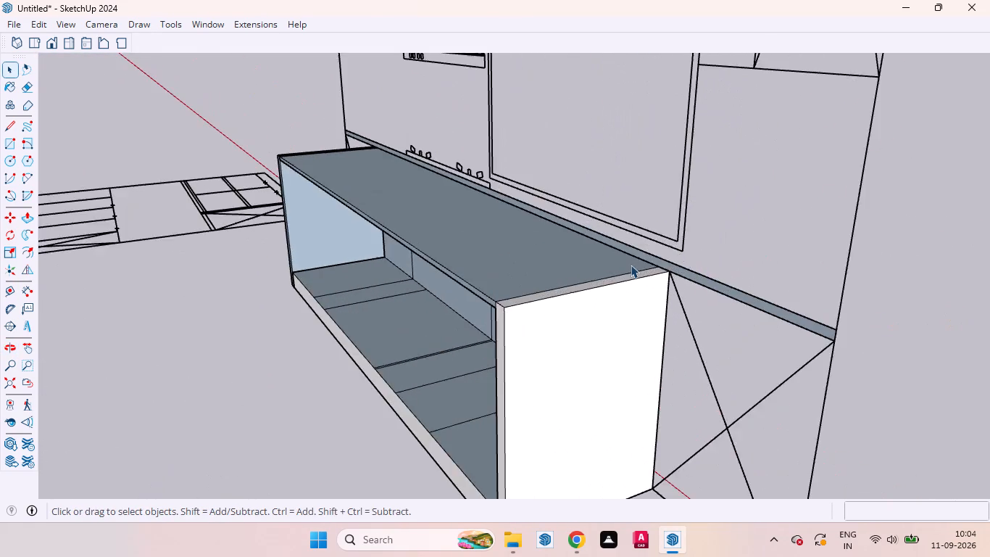
{"action": "scroll", "coordinate": [631, 265], "scroll_direction": "up", "scroll_amount": 4}
{"action": "middle_click_drag", "start_coordinate": [686, 271], "coordinate": [370, 265]}
{"action": "scroll", "coordinate": [484, 257], "scroll_direction": "up", "scroll_amount": 2}
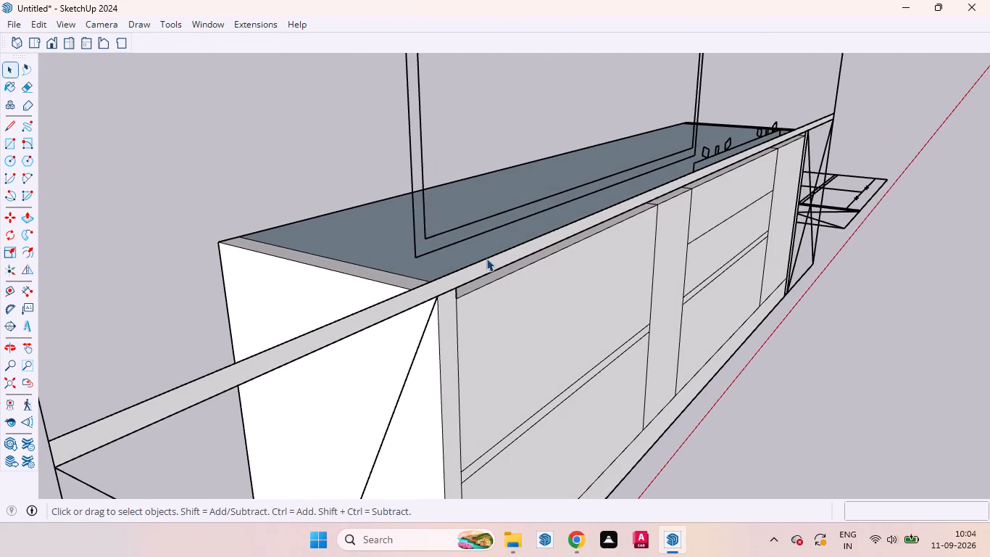
{"action": "scroll", "coordinate": [486, 258], "scroll_direction": "up", "scroll_amount": 2}
{"action": "middle_click_drag", "start_coordinate": [533, 268], "coordinate": [354, 189]}
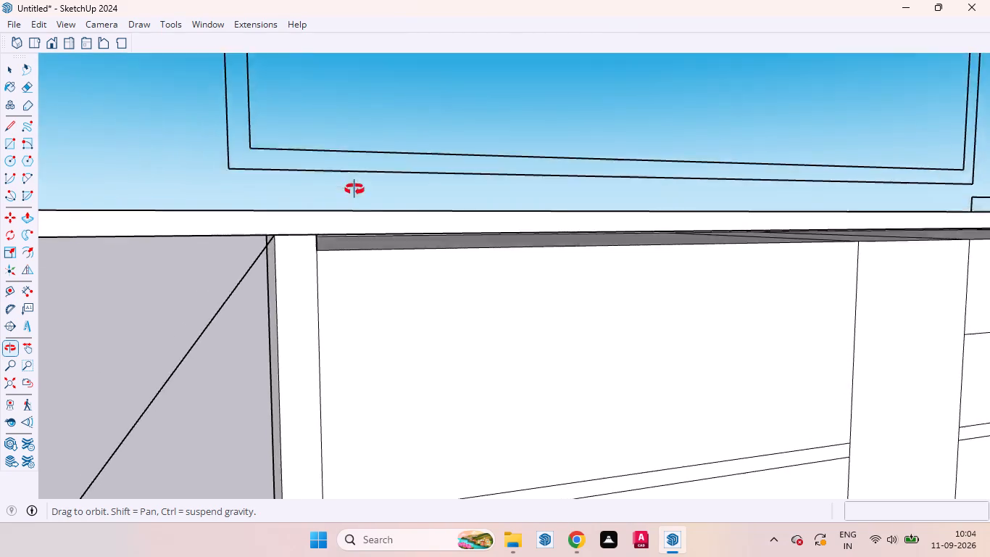
{"action": "middle_click_drag", "start_coordinate": [354, 189], "coordinate": [359, 173]}
{"action": "scroll", "coordinate": [393, 226], "scroll_direction": "up", "scroll_amount": 4}
{"action": "middle_click_drag", "start_coordinate": [352, 242], "coordinate": [552, 366]}
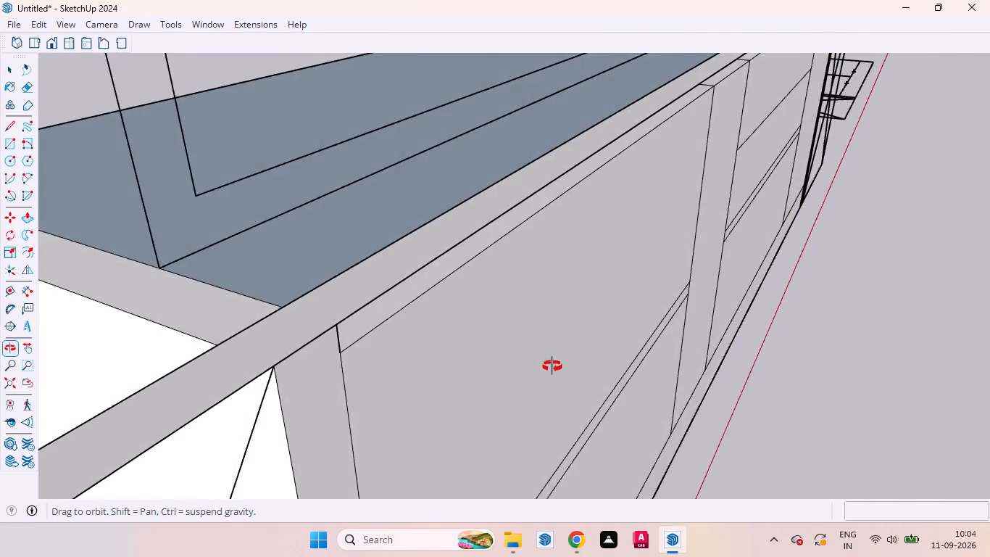
{"action": "middle_click_drag", "start_coordinate": [552, 366], "coordinate": [474, 290]}
{"action": "scroll", "coordinate": [465, 249], "scroll_direction": "down", "scroll_amount": 5}
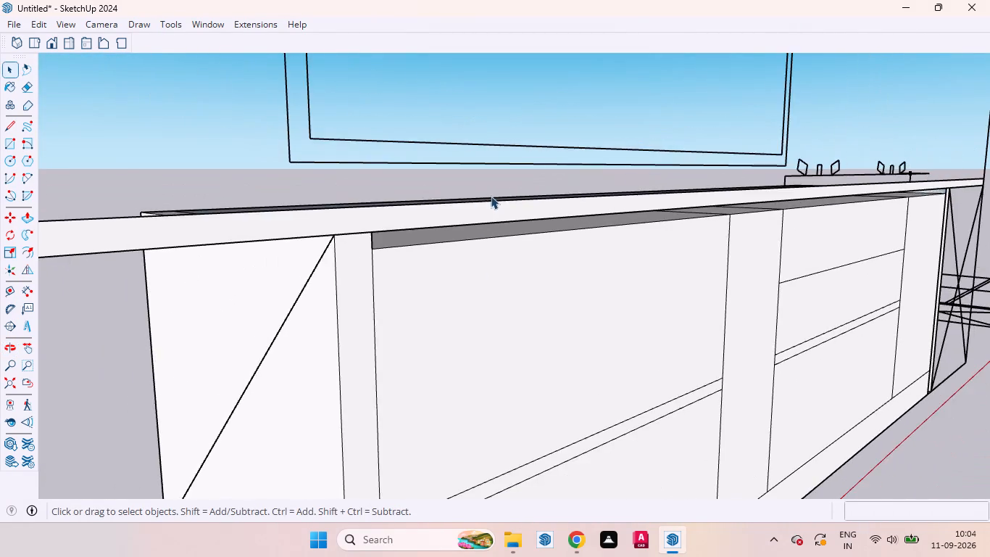
{"action": "scroll", "coordinate": [491, 196], "scroll_direction": "down", "scroll_amount": 4}
{"action": "middle_click_drag", "start_coordinate": [669, 219], "coordinate": [507, 196]}
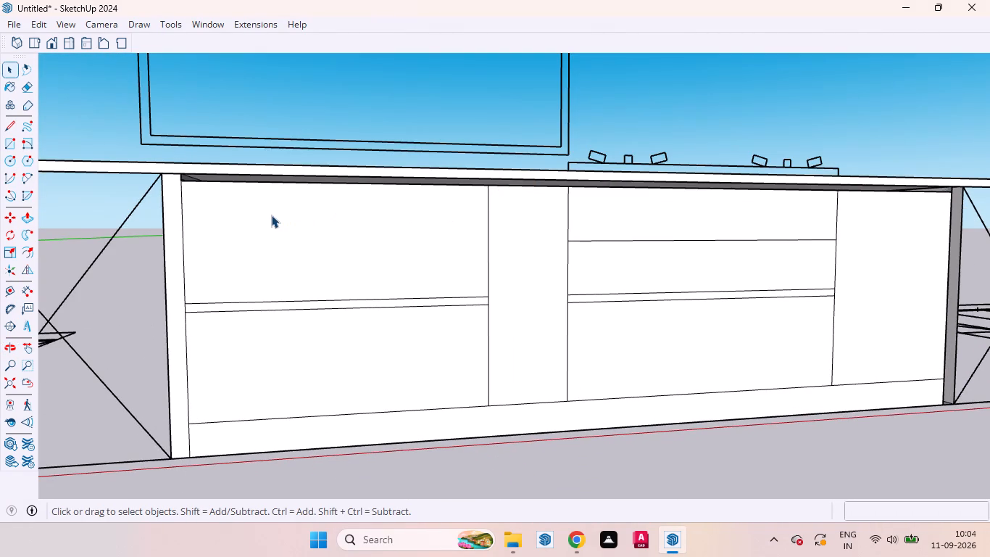
Draw a rectangle about 8' 9 1/2" long over the gap beneath the countertop strip, spanning between the two end panels.
{"action": "key", "text": "r"}
{"action": "scroll", "coordinate": [175, 178], "scroll_direction": "up", "scroll_amount": 5}
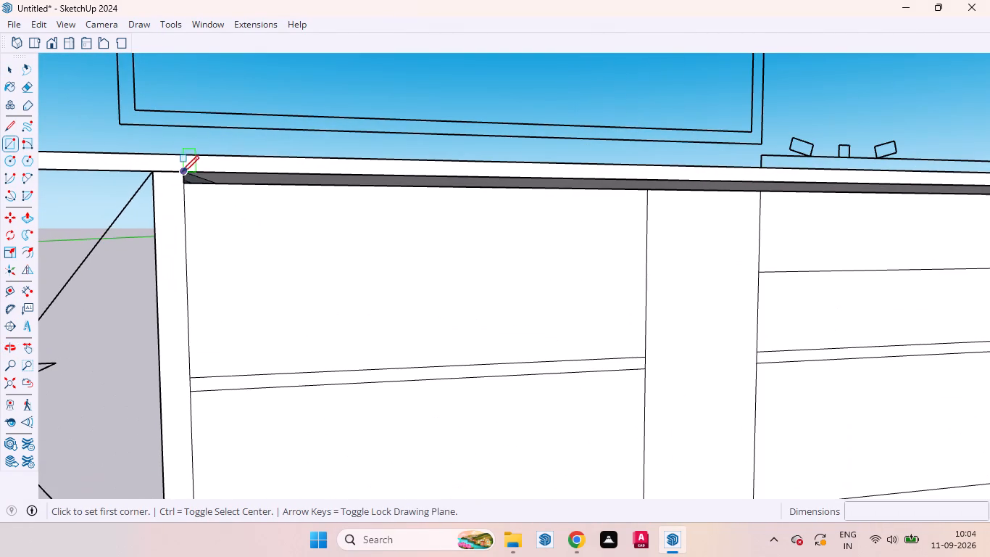
{"action": "left_click", "coordinate": [182, 173]}
{"action": "scroll", "coordinate": [205, 216], "scroll_direction": "down", "scroll_amount": 10}
{"action": "scroll", "coordinate": [356, 211], "scroll_direction": "up", "scroll_amount": 4}
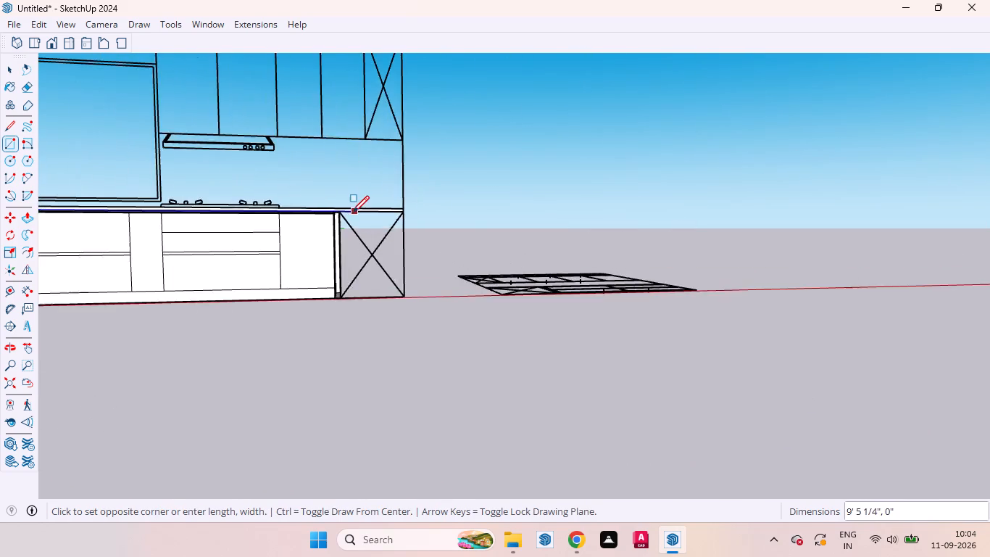
{"action": "scroll", "coordinate": [352, 213], "scroll_direction": "up", "scroll_amount": 15}
{"action": "scroll", "coordinate": [338, 228], "scroll_direction": "down", "scroll_amount": 1}
{"action": "scroll", "coordinate": [338, 228], "scroll_direction": "up", "scroll_amount": 3}
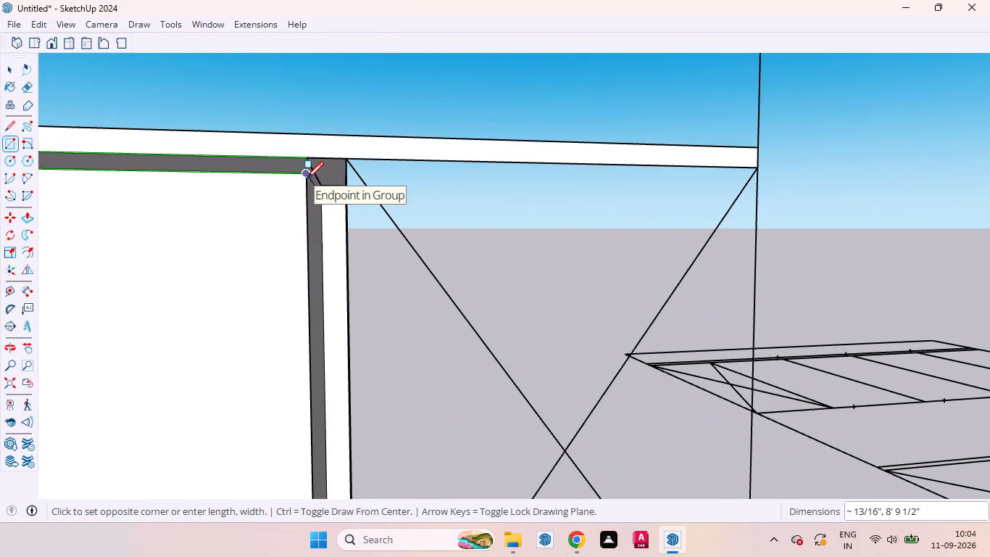
{"action": "left_click", "coordinate": [307, 178]}
{"action": "scroll", "coordinate": [494, 182], "scroll_direction": "down", "scroll_amount": 6}
{"action": "scroll", "coordinate": [570, 231], "scroll_direction": "down", "scroll_amount": 3}
{"action": "key", "text": "space"}
Push/Pull the rectangle beneath the countertop strip 18 mm inward behind the cabinet fronts.
{"action": "scroll", "coordinate": [518, 212], "scroll_direction": "up", "scroll_amount": 3}
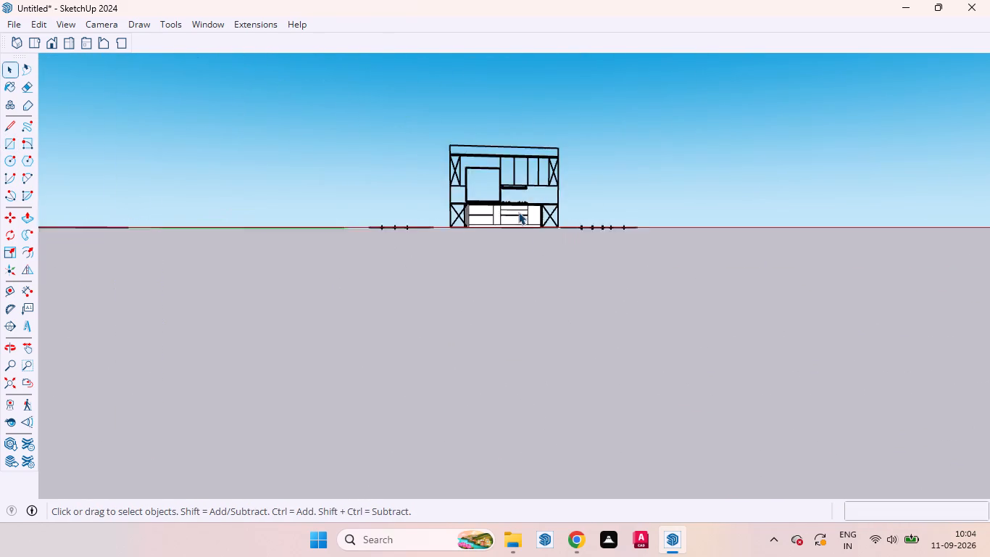
{"action": "scroll", "coordinate": [518, 212], "scroll_direction": "up", "scroll_amount": 13}
{"action": "middle_click_drag", "start_coordinate": [493, 211], "coordinate": [614, 258]}
{"action": "scroll", "coordinate": [474, 203], "scroll_direction": "up", "scroll_amount": 3}
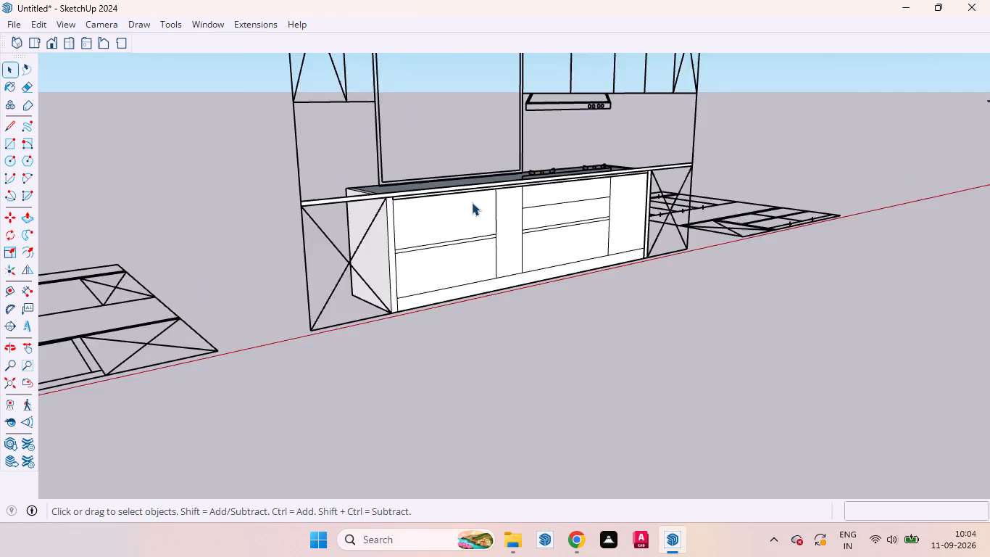
{"action": "scroll", "coordinate": [472, 202], "scroll_direction": "up", "scroll_amount": 9}
{"action": "middle_click_drag", "start_coordinate": [409, 210], "coordinate": [790, 278]}
{"action": "scroll", "coordinate": [774, 231], "scroll_direction": "up", "scroll_amount": 5}
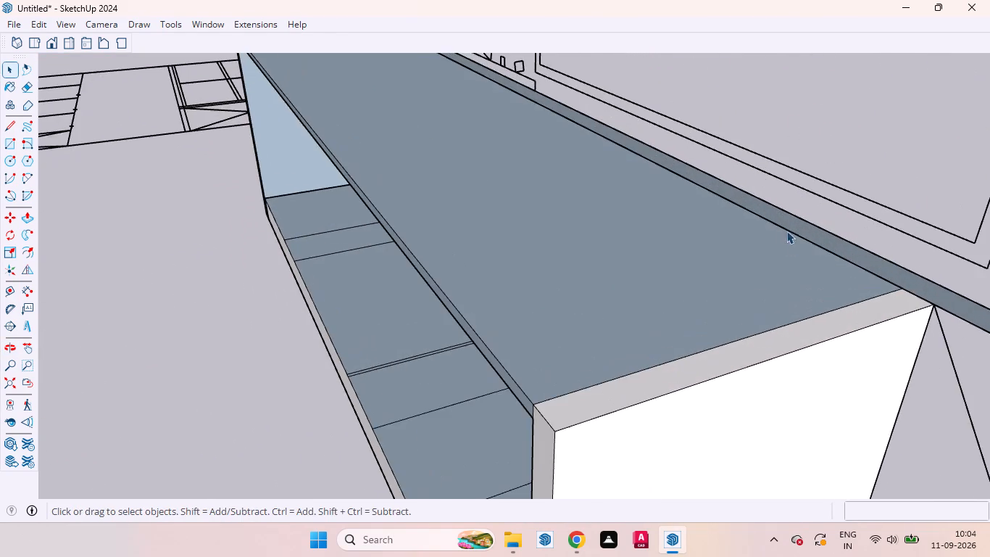
{"action": "middle_click_drag", "start_coordinate": [770, 258], "coordinate": [509, 152]}
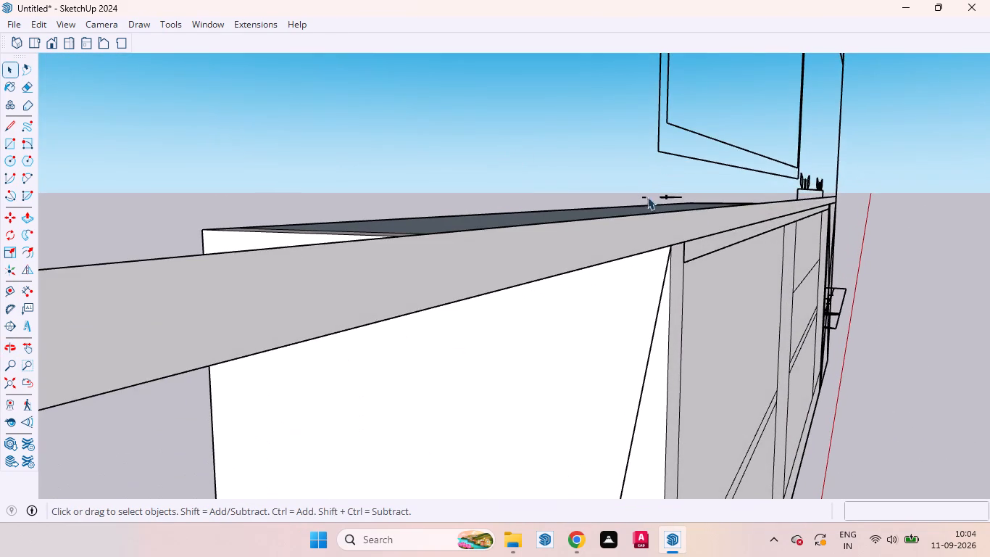
{"action": "scroll", "coordinate": [700, 222], "scroll_direction": "up", "scroll_amount": 4}
{"action": "left_click", "coordinate": [715, 254]}
{"action": "middle_click_drag", "start_coordinate": [712, 260], "coordinate": [641, 278]}
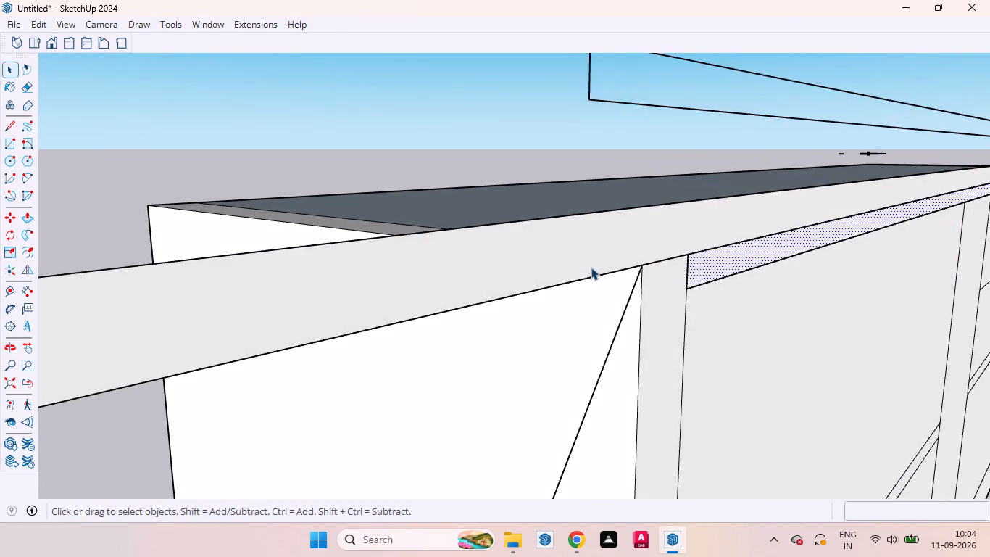
{"action": "scroll", "coordinate": [575, 267], "scroll_direction": "down", "scroll_amount": 10}
{"action": "middle_click_drag", "start_coordinate": [706, 271], "coordinate": [682, 275]}
{"action": "scroll", "coordinate": [512, 259], "scroll_direction": "down", "scroll_amount": 5}
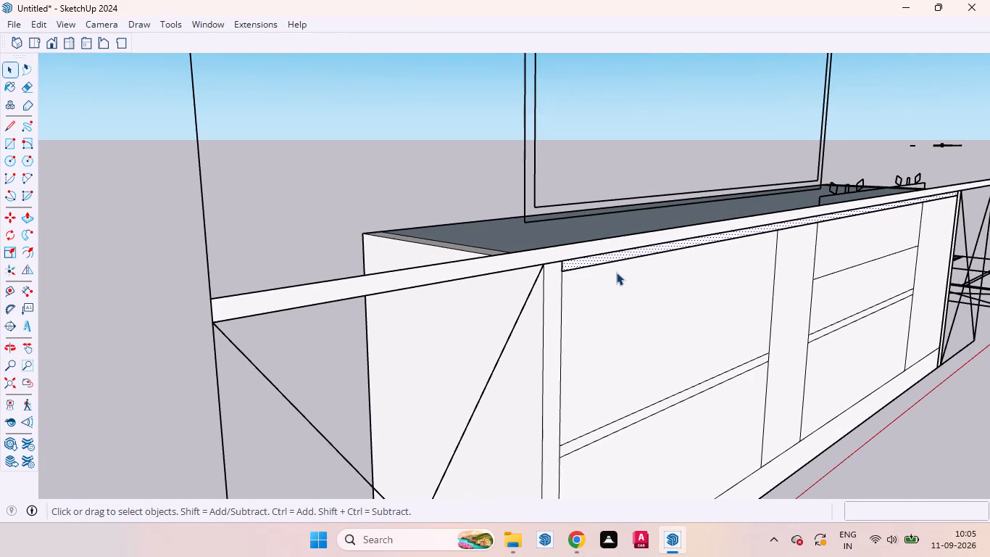
{"action": "key", "text": "p"}
{"action": "scroll", "coordinate": [610, 253], "scroll_direction": "up", "scroll_amount": 1}
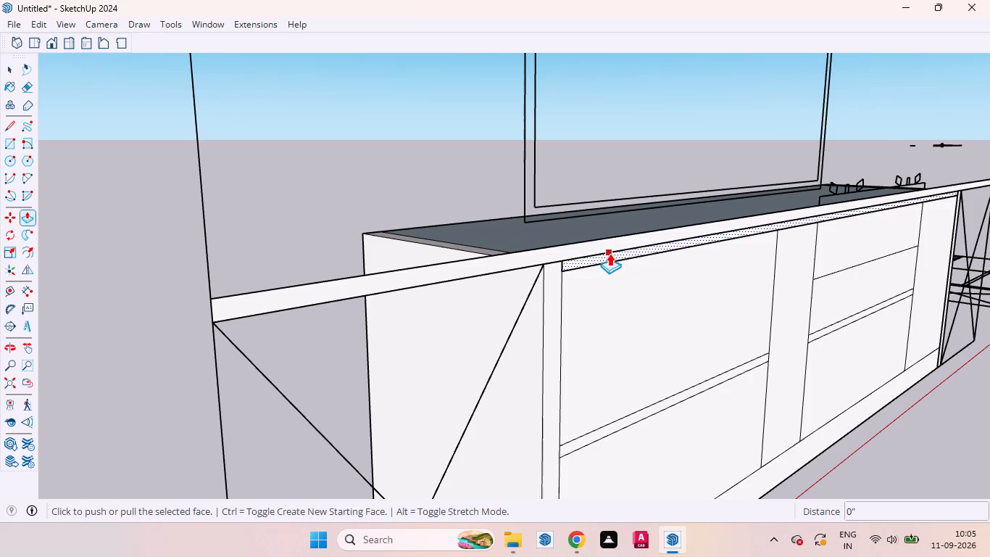
{"action": "scroll", "coordinate": [610, 253], "scroll_direction": "up", "scroll_amount": 6}
{"action": "scroll", "coordinate": [608, 253], "scroll_direction": "down", "scroll_amount": 1}
{"action": "scroll", "coordinate": [608, 253], "scroll_direction": "up", "scroll_amount": 3}
{"action": "left_click", "coordinate": [607, 260]}
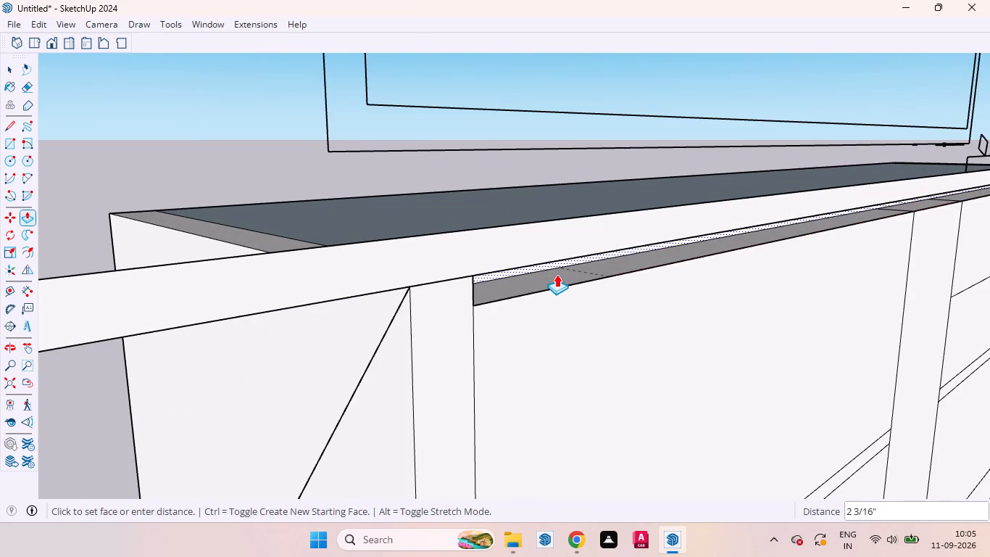
{"action": "key", "text": "1"}
{"action": "type", "text": "8mm"}
{"action": "key", "text": "Return"}
{"action": "key", "text": "space"}
Examine the 18 mm strip beneath the countertop along the cabinet's full length and at both end panels.
{"action": "scroll", "coordinate": [578, 203], "scroll_direction": "down", "scroll_amount": 6}
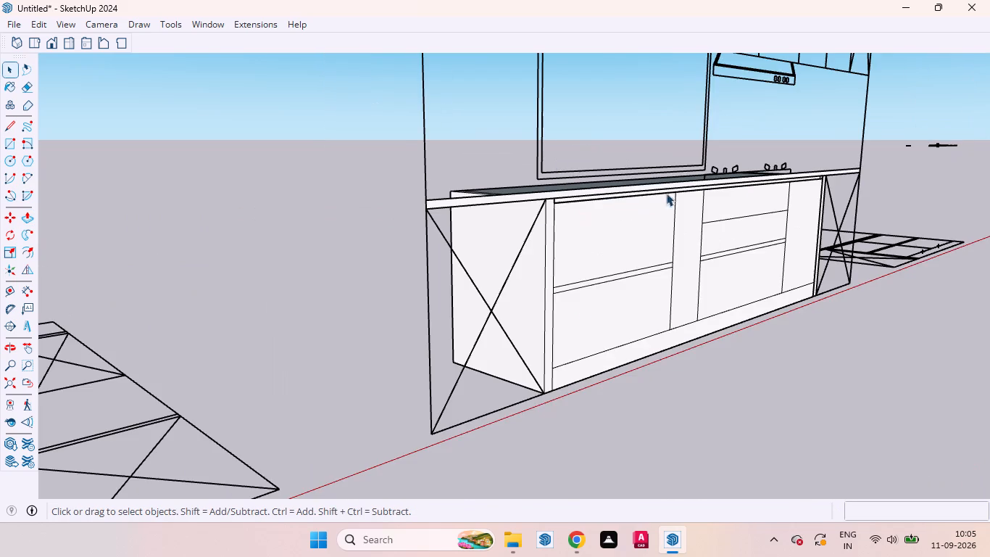
{"action": "scroll", "coordinate": [771, 182], "scroll_direction": "up", "scroll_amount": 6}
{"action": "scroll", "coordinate": [849, 189], "scroll_direction": "down", "scroll_amount": 1}
{"action": "scroll", "coordinate": [849, 189], "scroll_direction": "up", "scroll_amount": 11}
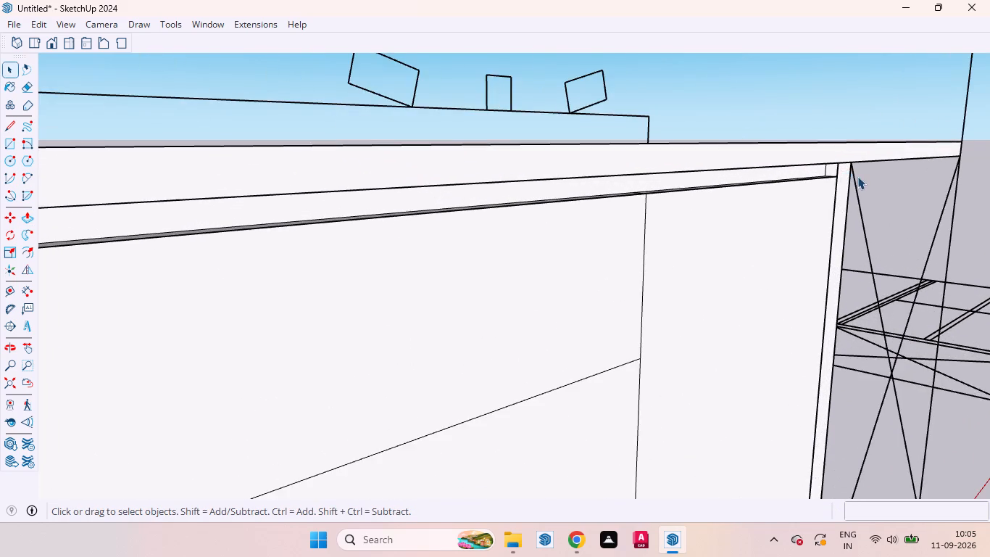
{"action": "scroll", "coordinate": [857, 176], "scroll_direction": "down", "scroll_amount": 4}
{"action": "middle_click_drag", "start_coordinate": [862, 178], "coordinate": [694, 208]}
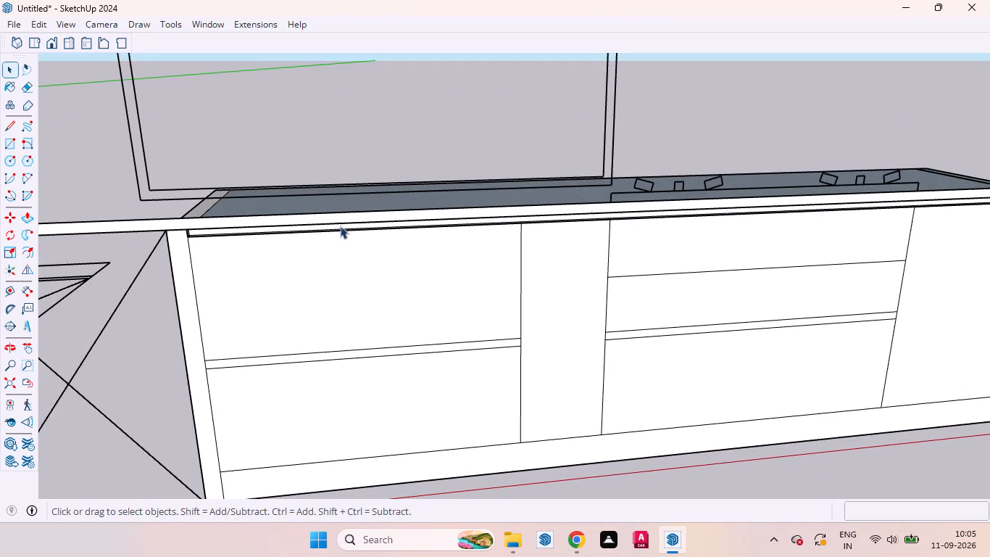
{"action": "scroll", "coordinate": [358, 218], "scroll_direction": "down", "scroll_amount": 4}
{"action": "scroll", "coordinate": [533, 240], "scroll_direction": "up", "scroll_amount": 6}
{"action": "scroll", "coordinate": [533, 213], "scroll_direction": "down", "scroll_amount": 5}
{"action": "middle_click_drag", "start_coordinate": [597, 284], "coordinate": [575, 262]}
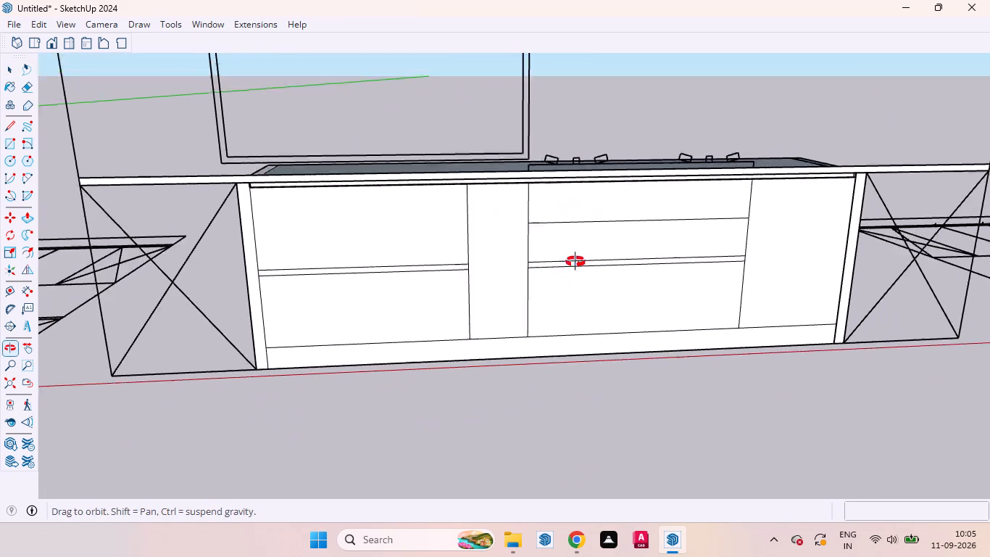
{"action": "middle_click_drag", "start_coordinate": [575, 262], "coordinate": [576, 260]}
Place vertical guides 3 mm inside both side edges of the narrow panel between the two-drawer unit and hob unit.
{"action": "scroll", "coordinate": [527, 257], "scroll_direction": "up", "scroll_amount": 3}
{"action": "scroll", "coordinate": [462, 269], "scroll_direction": "up", "scroll_amount": 4}
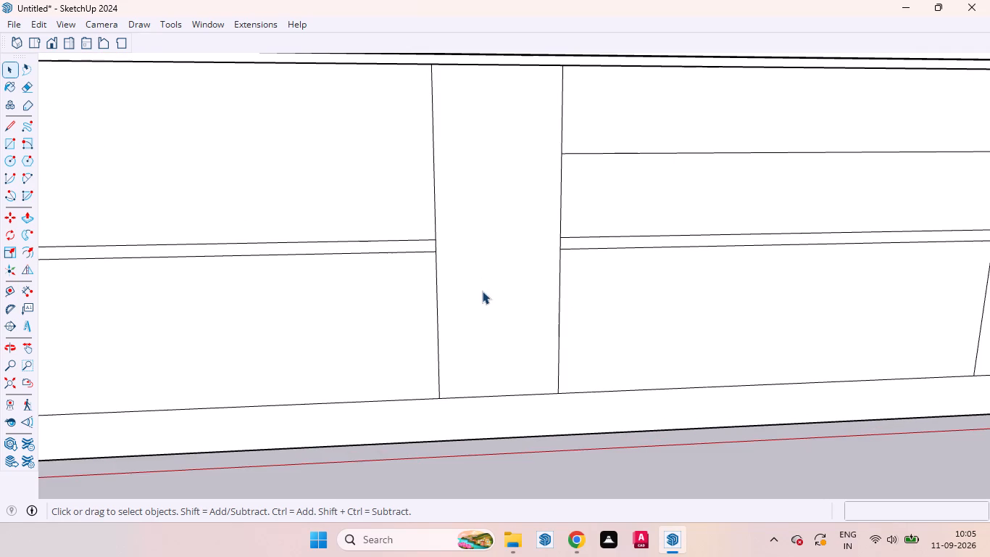
{"action": "key", "text": "t"}
{"action": "left_click", "coordinate": [436, 210]}
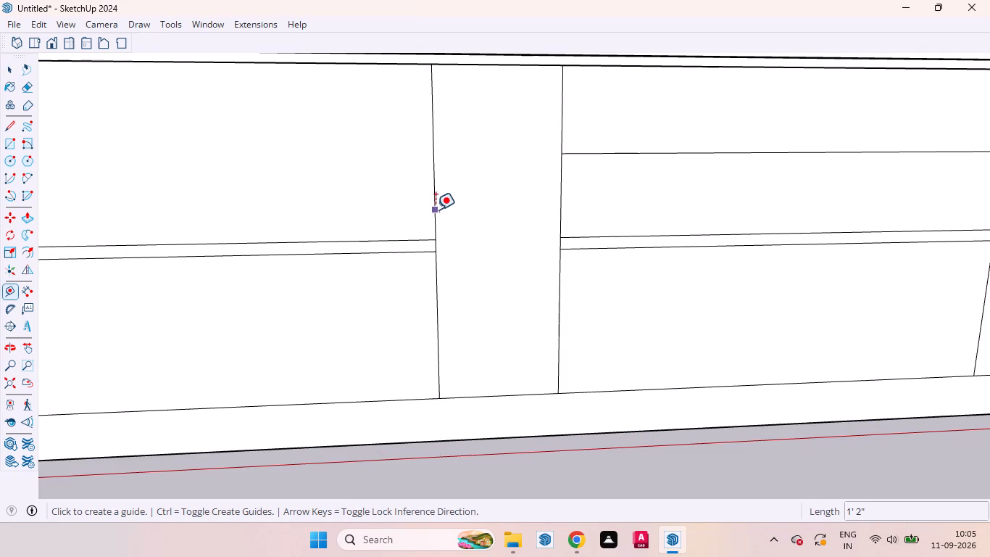
{"action": "key", "text": "3"}
{"action": "type", "text": "mm"}
{"action": "key", "text": "Return"}
{"action": "left_click", "coordinate": [558, 219]}
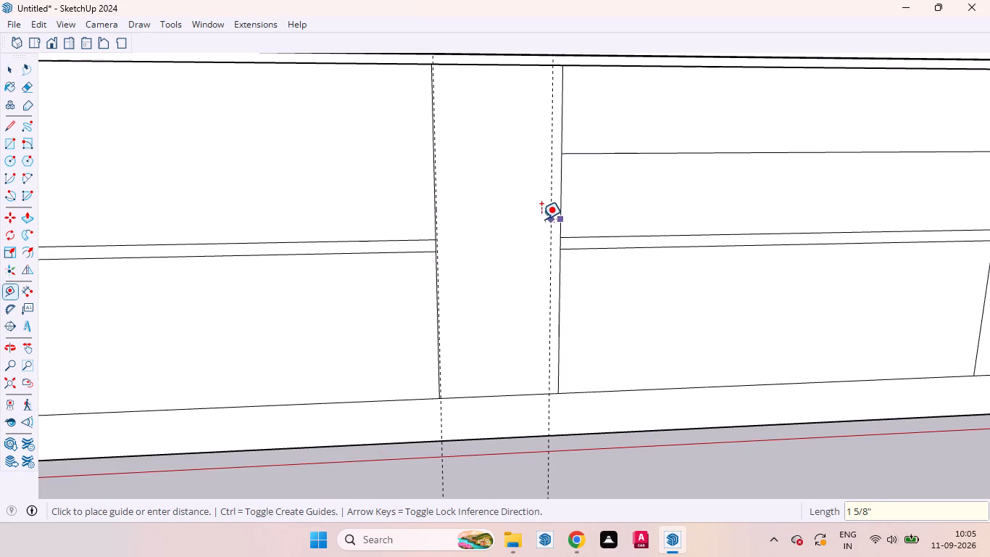
{"action": "type", "text": "3mm"}
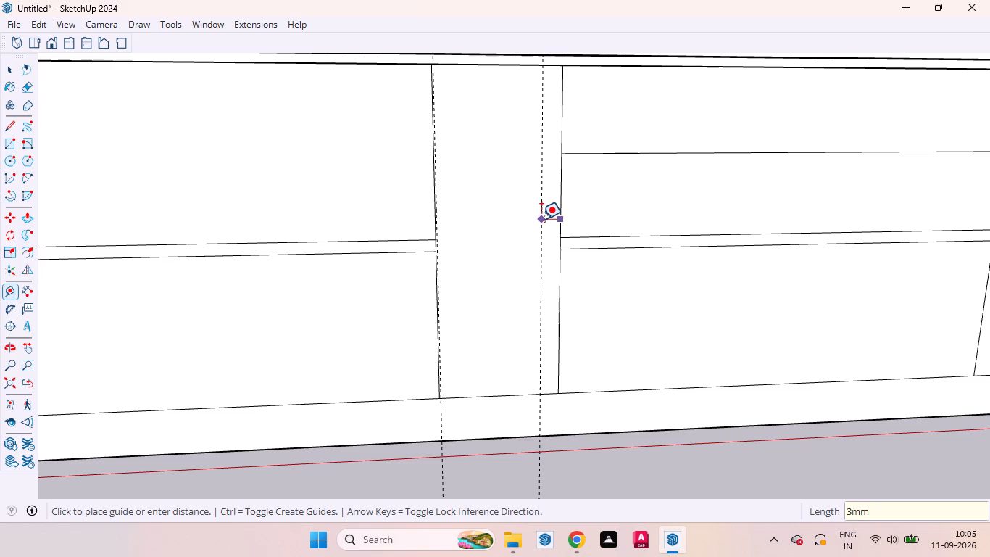
{"action": "key", "text": "Return"}
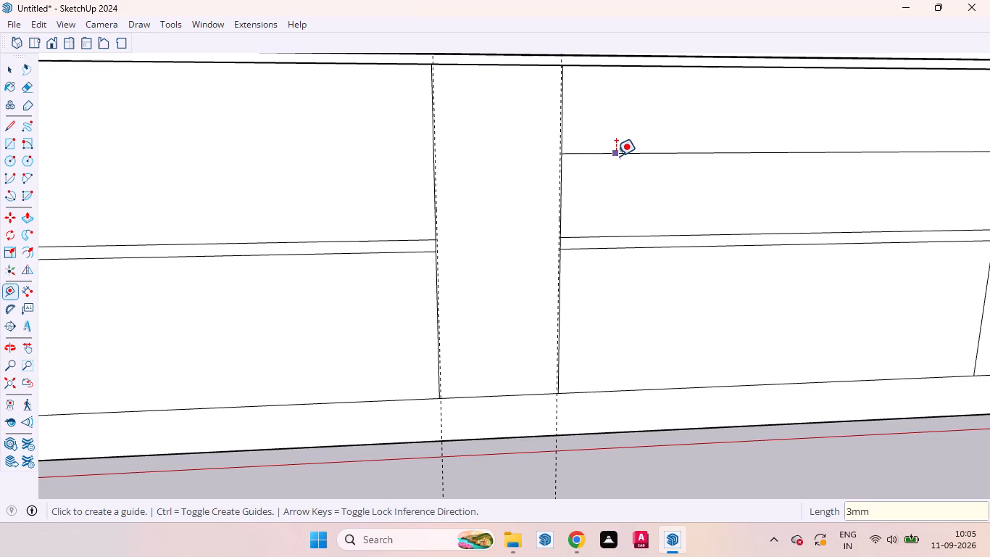
Place guides 3 mm above the hob unit's upper drawer line and 3 mm outside its side edge beside the plain front.
{"action": "left_click", "coordinate": [616, 156]}
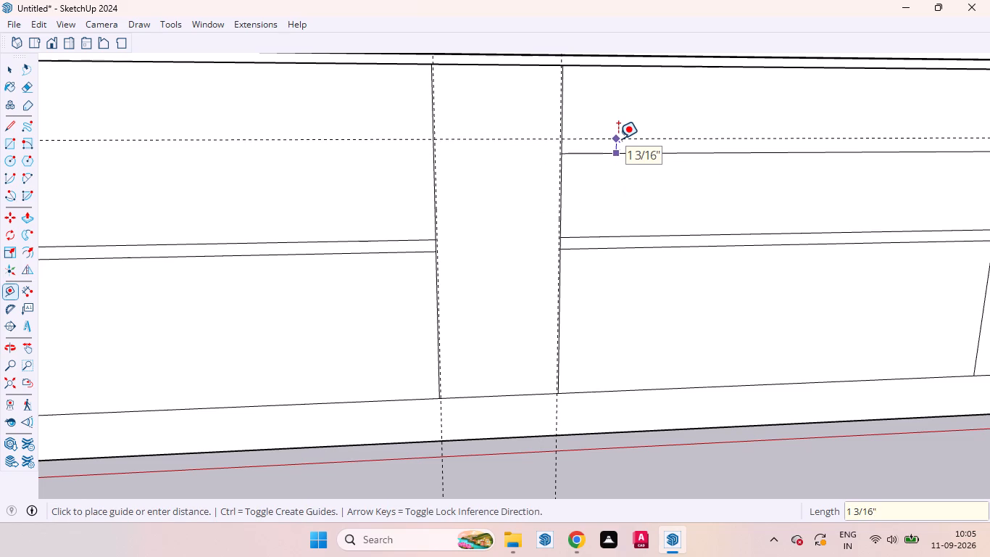
{"action": "type", "text": "3mm"}
{"action": "key", "text": "Return"}
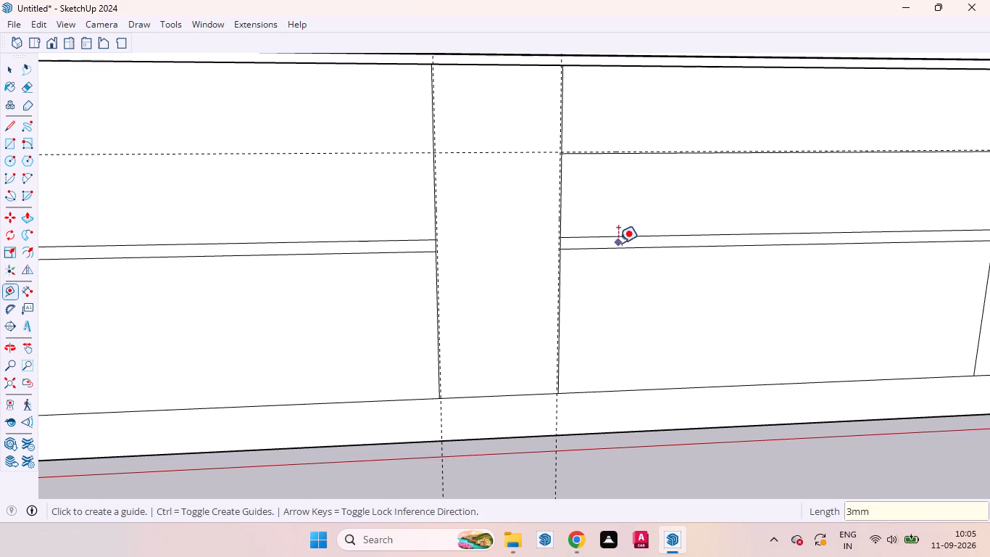
{"action": "scroll", "coordinate": [620, 205], "scroll_direction": "down", "scroll_amount": 4}
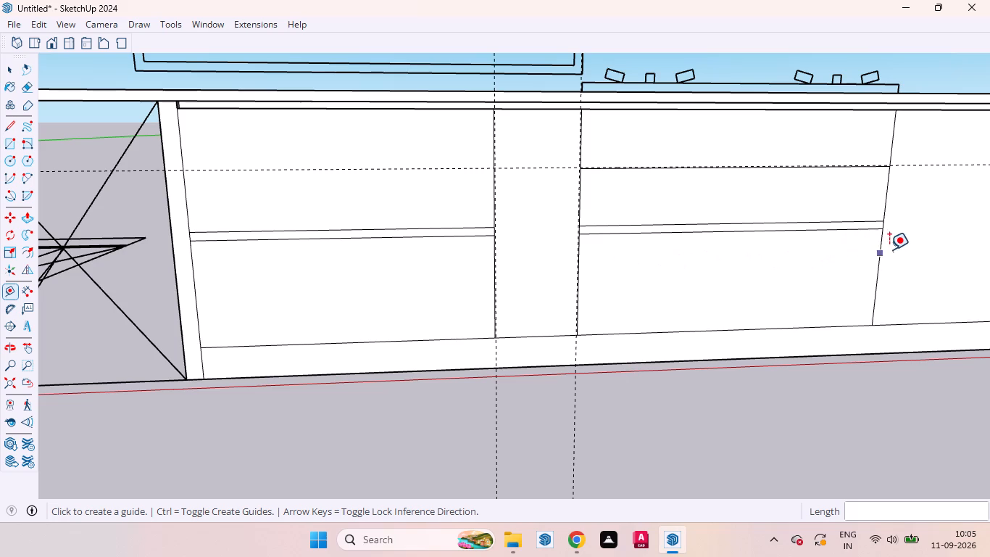
{"action": "left_click", "coordinate": [887, 201]}
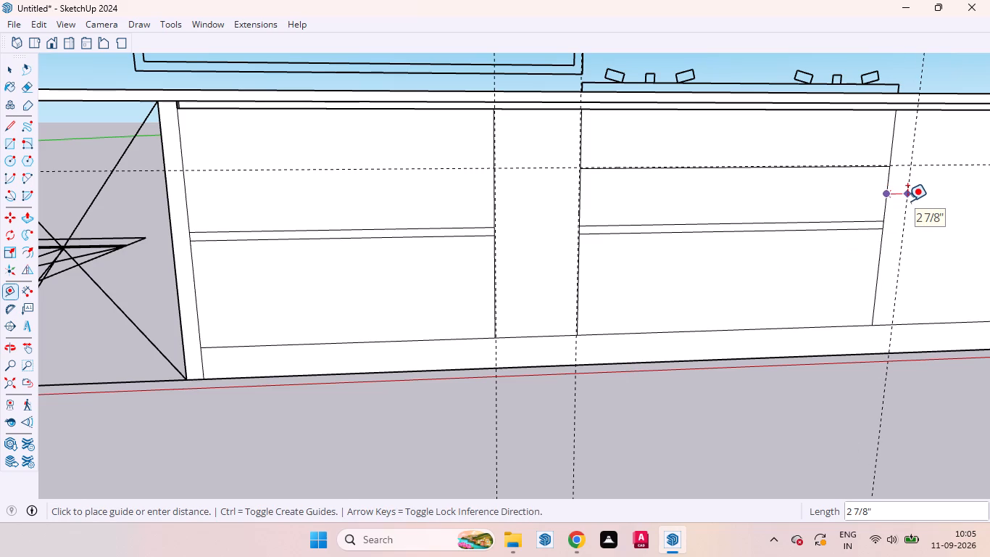
{"action": "type", "text": "3mm"}
{"action": "key", "text": "Return"}
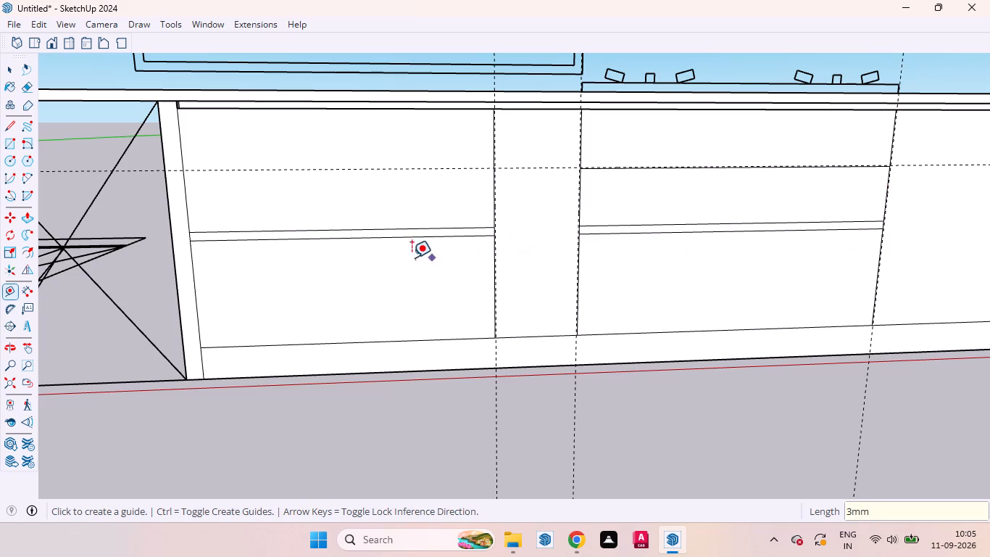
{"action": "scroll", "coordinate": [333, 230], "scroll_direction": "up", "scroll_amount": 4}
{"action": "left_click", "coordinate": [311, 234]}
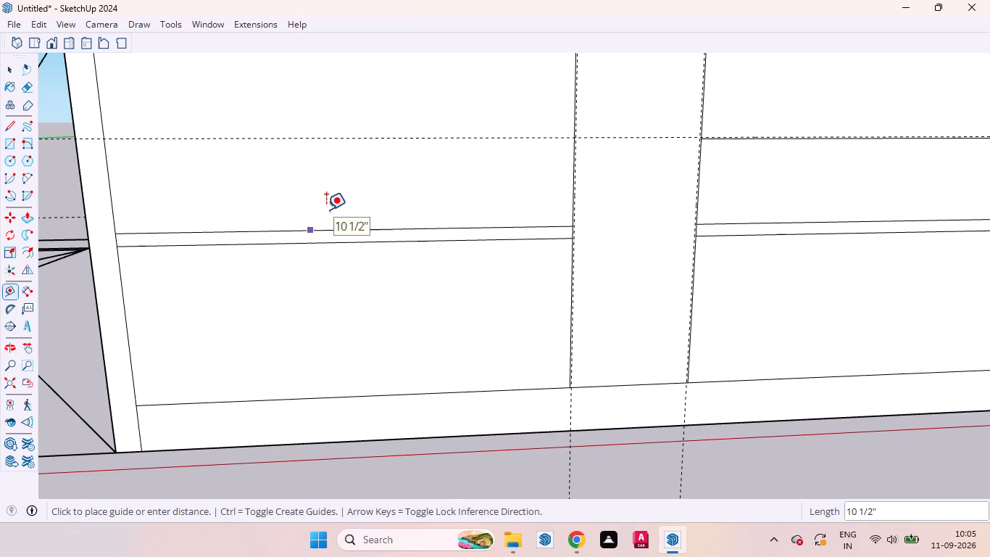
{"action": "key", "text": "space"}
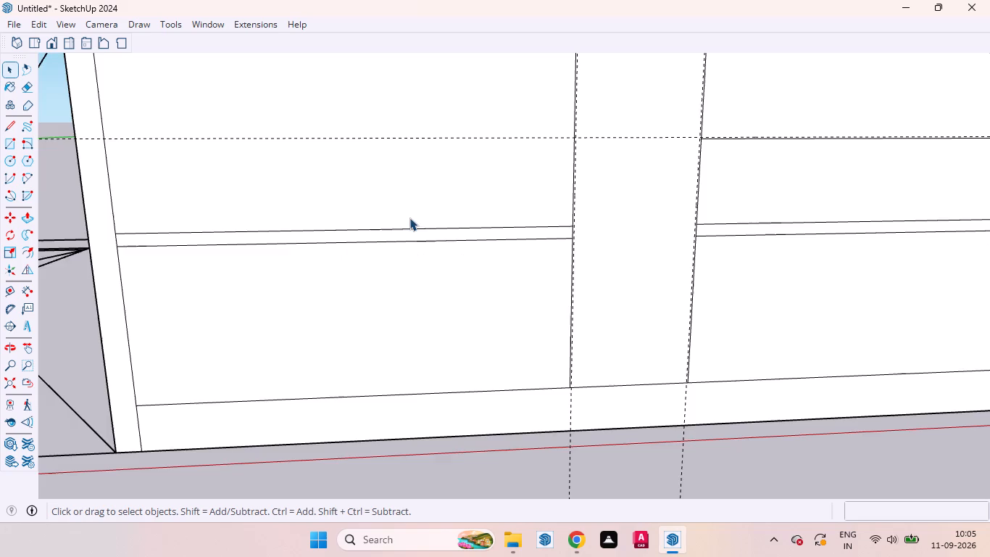
Place a vertical guide 3 mm from the left end panel's inner edge, on the two-drawer unit's front.
{"action": "scroll", "coordinate": [446, 207], "scroll_direction": "down", "scroll_amount": 3}
{"action": "middle_click_drag", "start_coordinate": [478, 231], "coordinate": [510, 228]}
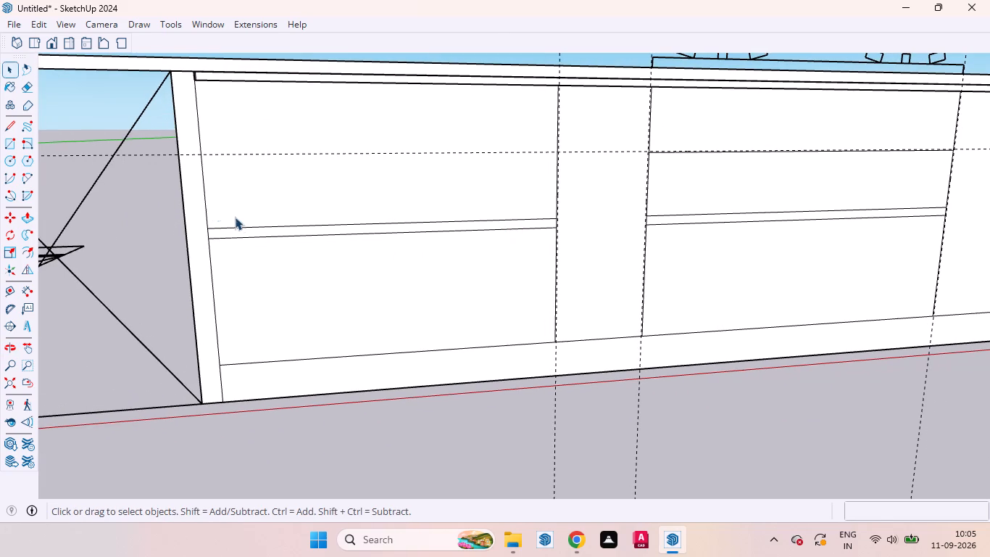
{"action": "key", "text": "t"}
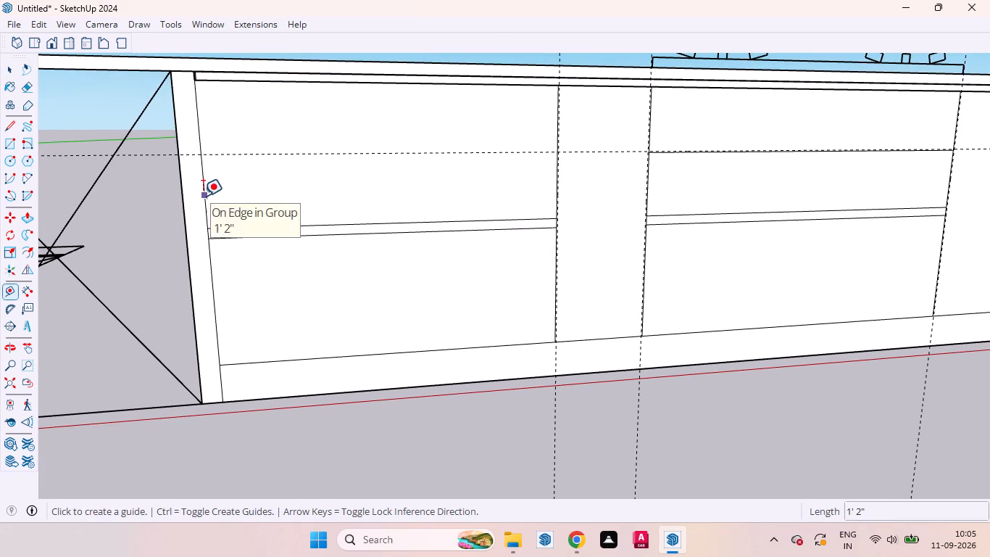
{"action": "left_click", "coordinate": [203, 196]}
{"action": "key", "text": "3"}
{"action": "type", "text": "mm"}
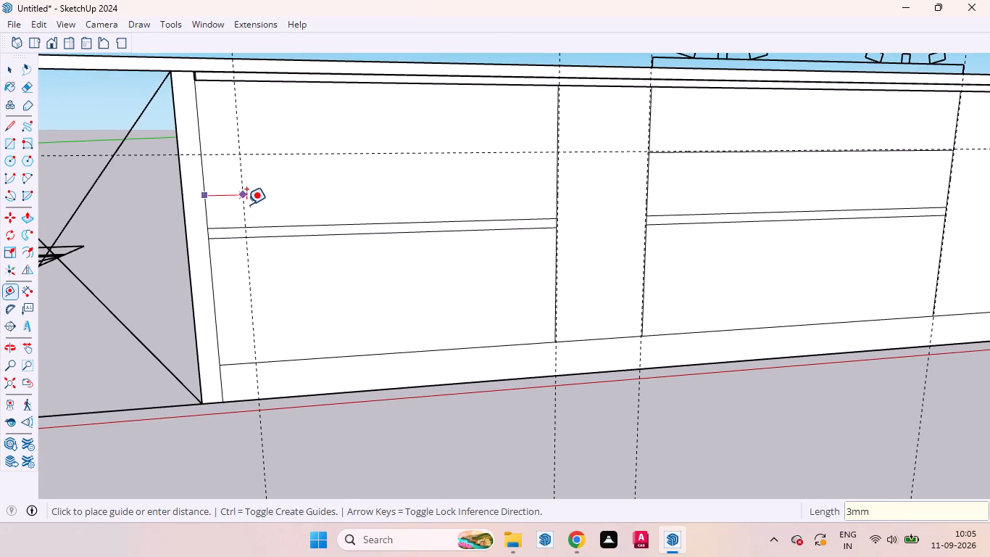
{"action": "key", "text": "Return"}
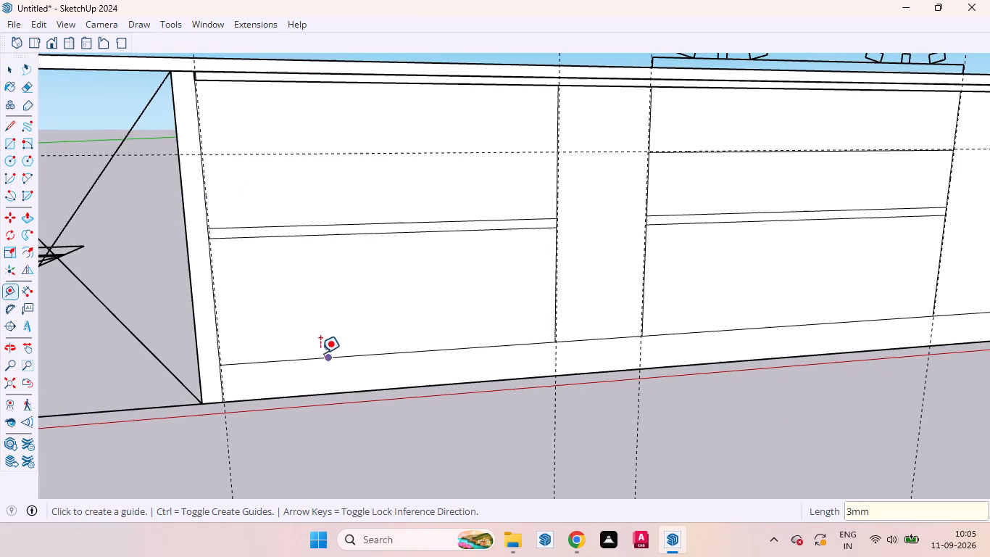
{"action": "key", "text": "space"}
Open the cabinet group and Push/Pull the plinth face below the fronts 4" inward.
{"action": "scroll", "coordinate": [296, 281], "scroll_direction": "down", "scroll_amount": 4}
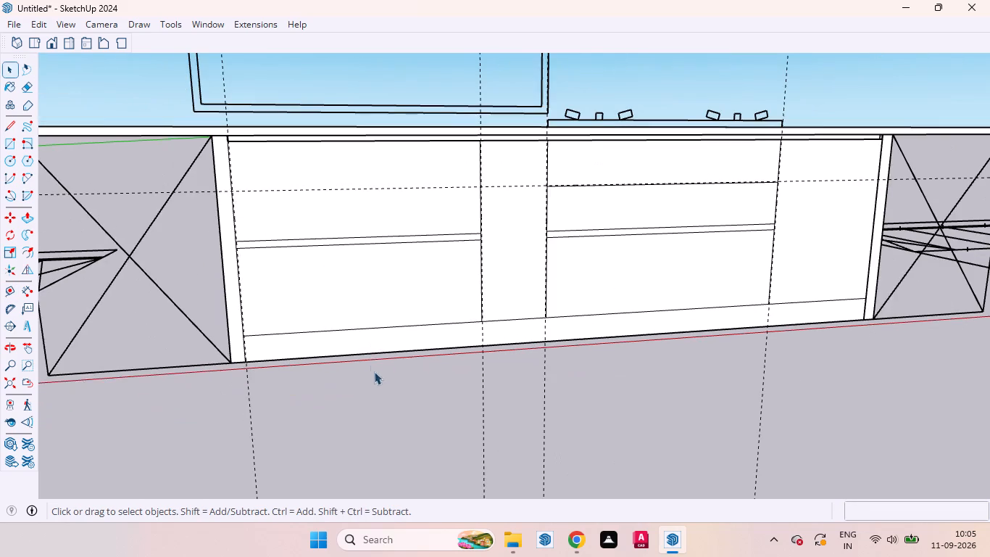
{"action": "middle_click_drag", "start_coordinate": [378, 375], "coordinate": [568, 359]}
{"action": "scroll", "coordinate": [488, 359], "scroll_direction": "up", "scroll_amount": 5}
{"action": "left_click", "coordinate": [469, 349]}
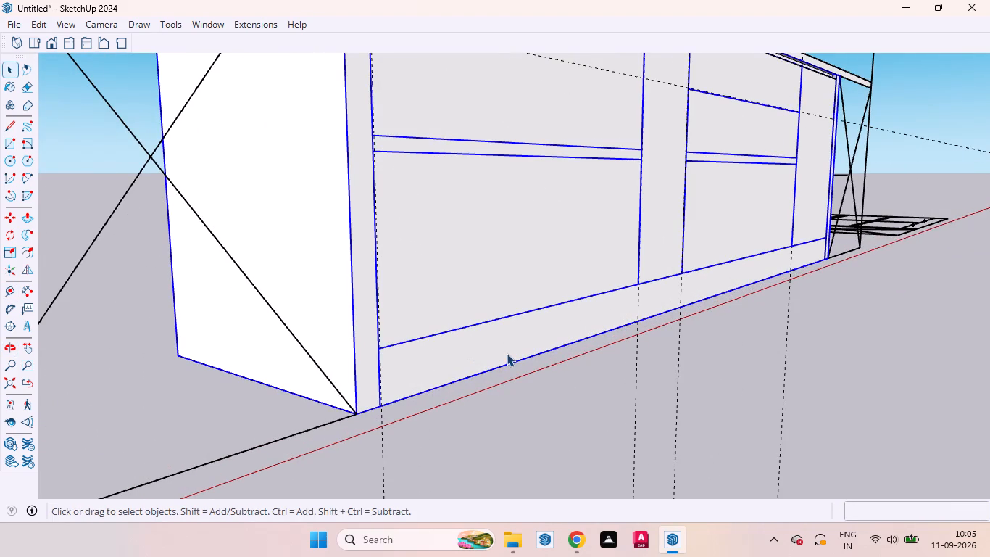
{"action": "left_click", "coordinate": [507, 353]}
{"action": "left_click", "coordinate": [495, 347]}
{"action": "left_click", "coordinate": [491, 346]}
{"action": "triple_click", "coordinate": [473, 344]}
{"action": "double_click", "coordinate": [472, 344]}
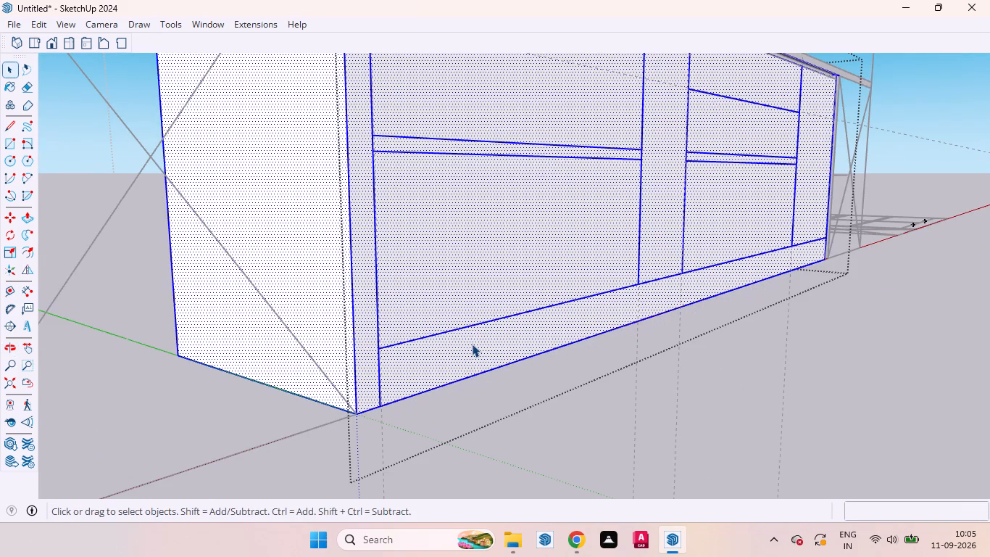
{"action": "left_click", "coordinate": [468, 350]}
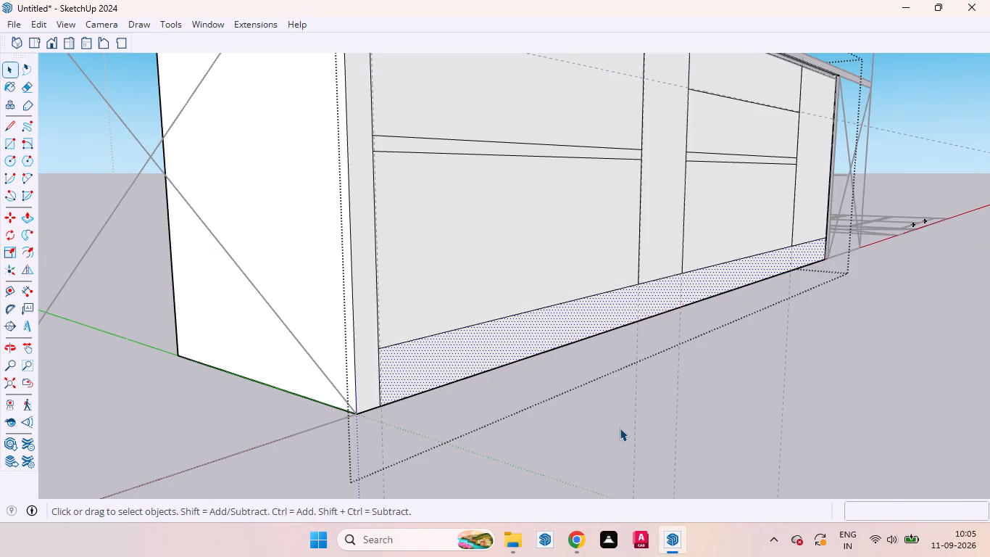
{"action": "key", "text": "p"}
{"action": "scroll", "coordinate": [457, 345], "scroll_direction": "up", "scroll_amount": 4}
{"action": "left_click_drag", "start_coordinate": [461, 351], "coordinate": [428, 349]}
{"action": "key", "text": "4"}
{"action": "key", "text": "Return"}
{"action": "key", "text": "space"}
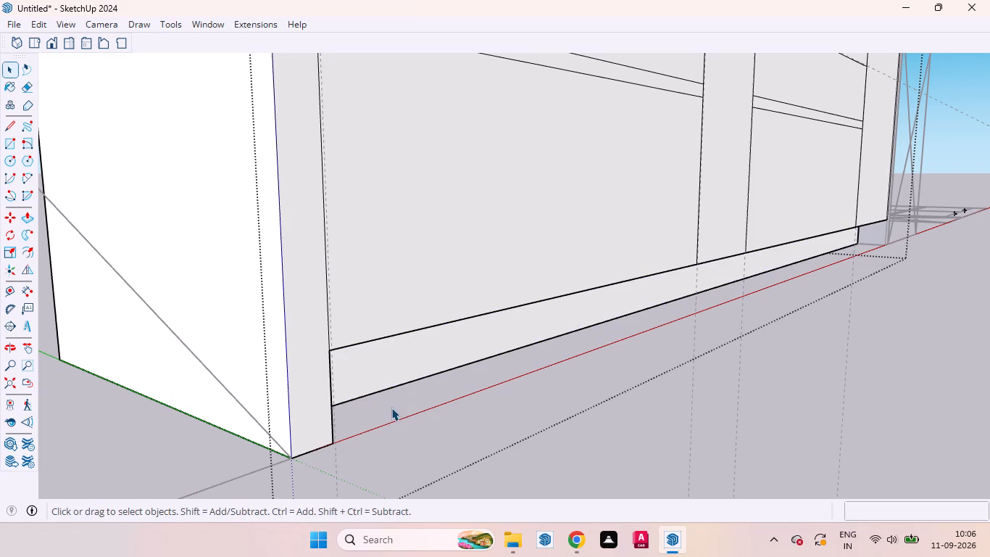
Extend the plinth's top line 2" across the left end panel and recess the area below it by the same depth.
{"action": "key", "text": "l"}
{"action": "scroll", "coordinate": [344, 363], "scroll_direction": "up", "scroll_amount": 4}
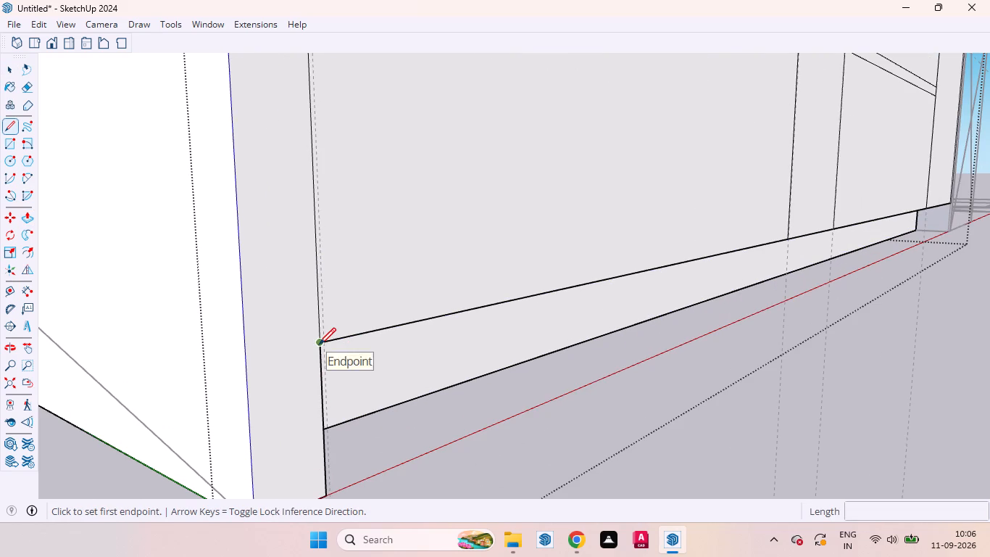
{"action": "left_click", "coordinate": [319, 344]}
{"action": "left_click", "coordinate": [246, 363]}
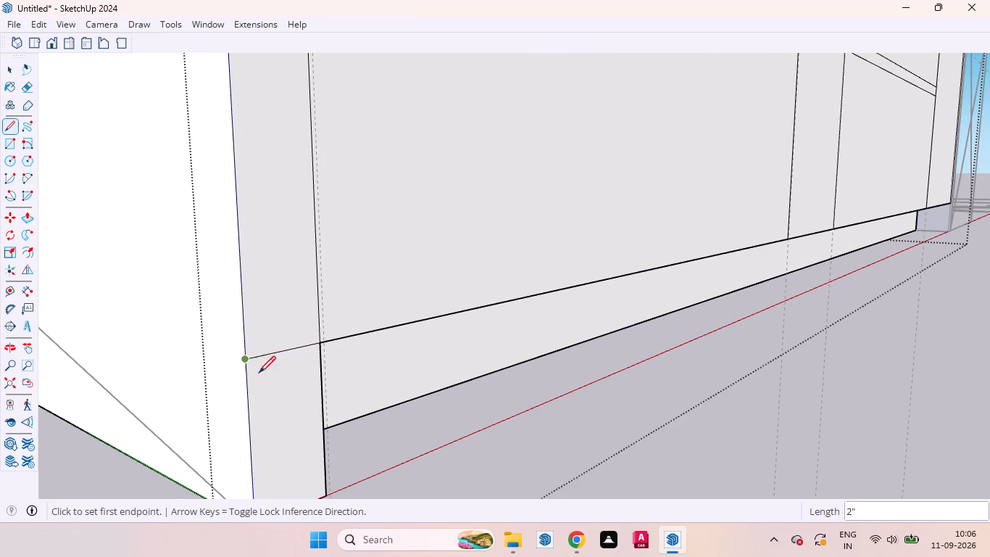
{"action": "key", "text": "space"}
{"action": "key", "text": "p"}
{"action": "double_click", "coordinate": [299, 405]}
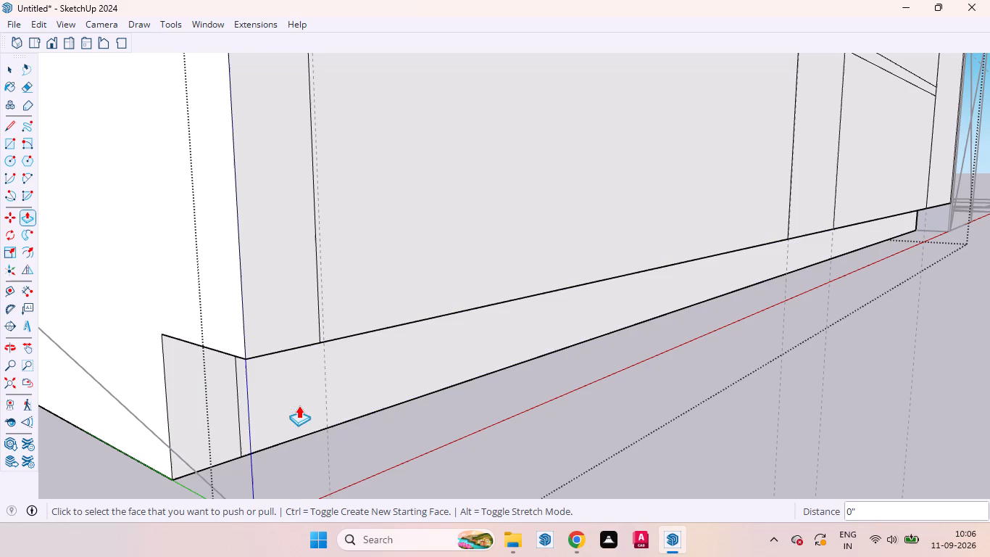
{"action": "scroll", "coordinate": [334, 386], "scroll_direction": "down", "scroll_amount": 3}
{"action": "middle_click_drag", "start_coordinate": [330, 395], "coordinate": [158, 325]}
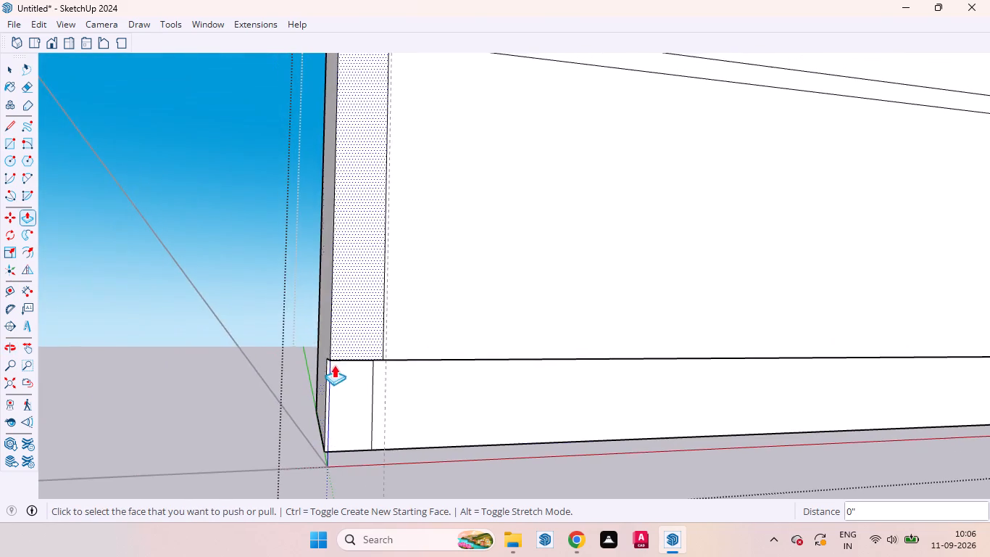
{"action": "scroll", "coordinate": [349, 370], "scroll_direction": "down", "scroll_amount": 4}
{"action": "scroll", "coordinate": [341, 410], "scroll_direction": "up", "scroll_amount": 3}
{"action": "scroll", "coordinate": [293, 411], "scroll_direction": "down", "scroll_amount": 5}
{"action": "scroll", "coordinate": [207, 408], "scroll_direction": "down", "scroll_amount": 5}
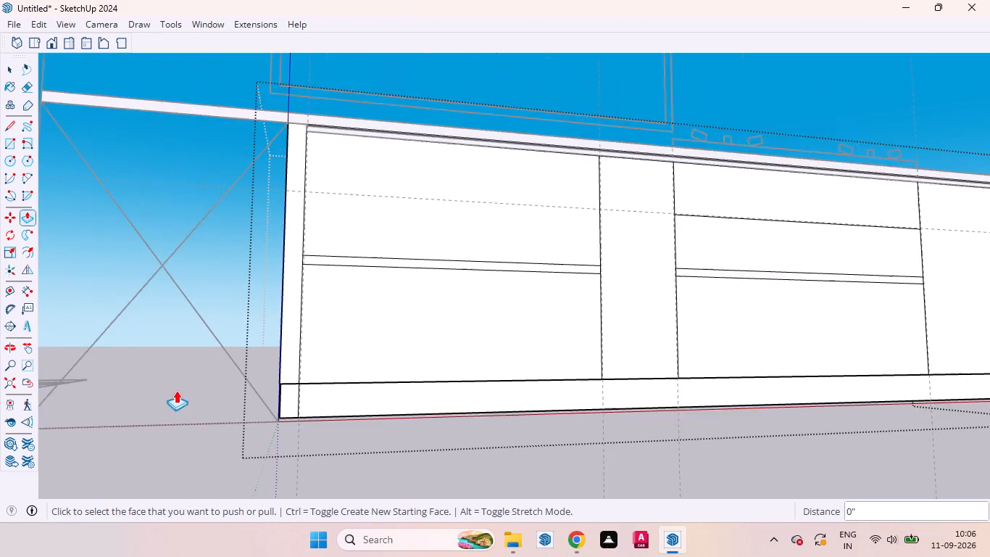
{"action": "scroll", "coordinate": [168, 384], "scroll_direction": "down", "scroll_amount": 4}
{"action": "key", "text": "space"}
Extend the plinth's top line across the right end panel and recess the area below it by the same depth.
{"action": "scroll", "coordinate": [898, 394], "scroll_direction": "up", "scroll_amount": 5}
{"action": "middle_click_drag", "start_coordinate": [852, 379], "coordinate": [647, 399]}
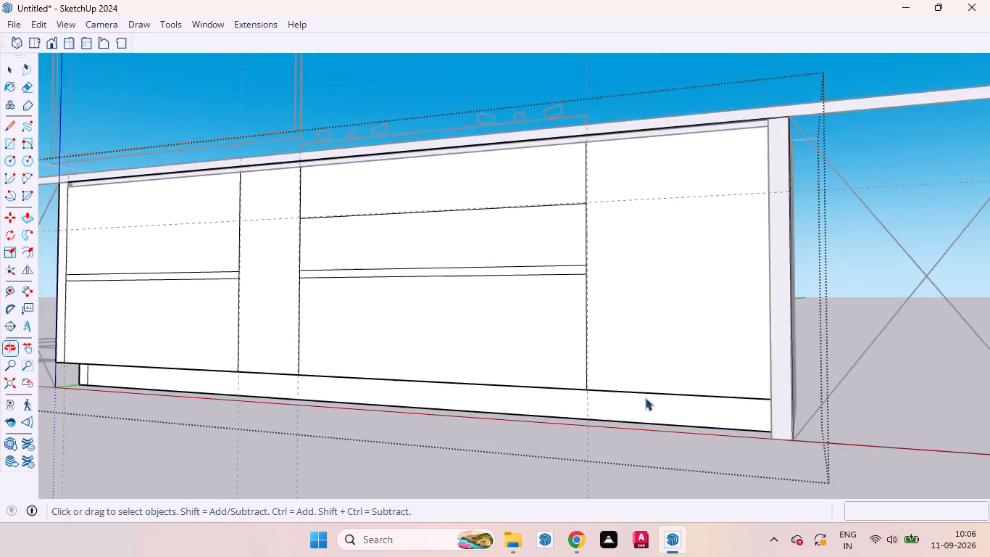
{"action": "scroll", "coordinate": [748, 403], "scroll_direction": "up", "scroll_amount": 4}
{"action": "left_click", "coordinate": [803, 416]}
{"action": "triple_click", "coordinate": [773, 414]}
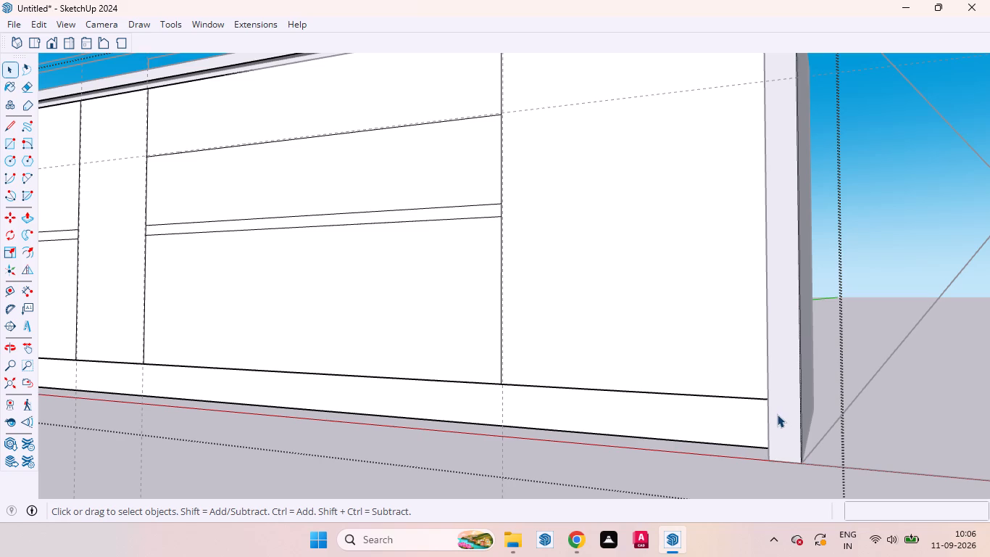
{"action": "double_click", "coordinate": [783, 410]}
{"action": "scroll", "coordinate": [647, 414], "scroll_direction": "down", "scroll_amount": 6}
{"action": "left_click", "coordinate": [478, 470]}
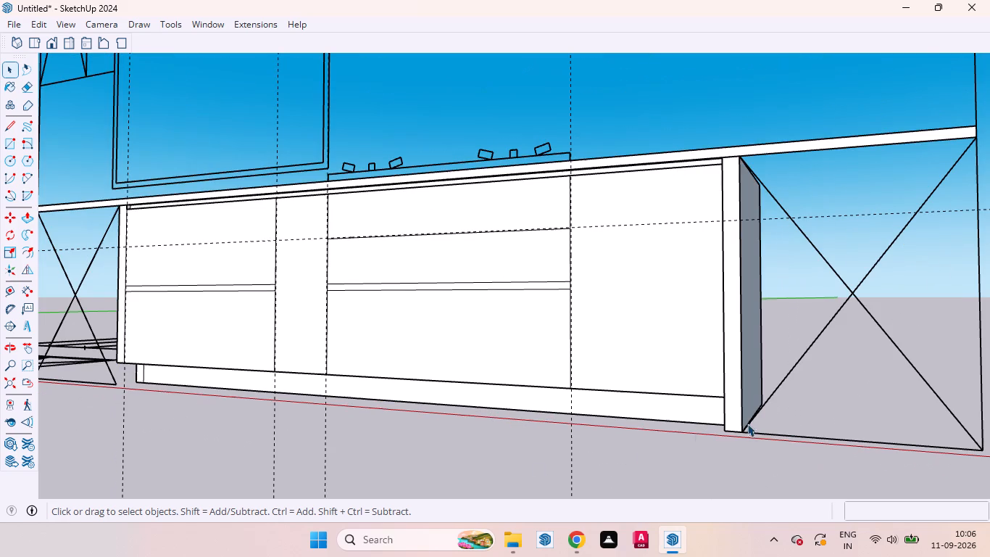
{"action": "double_click", "coordinate": [731, 405]}
{"action": "left_click", "coordinate": [731, 405]}
{"action": "left_click", "coordinate": [670, 470]}
{"action": "key", "text": "l"}
{"action": "scroll", "coordinate": [722, 403], "scroll_direction": "up", "scroll_amount": 5}
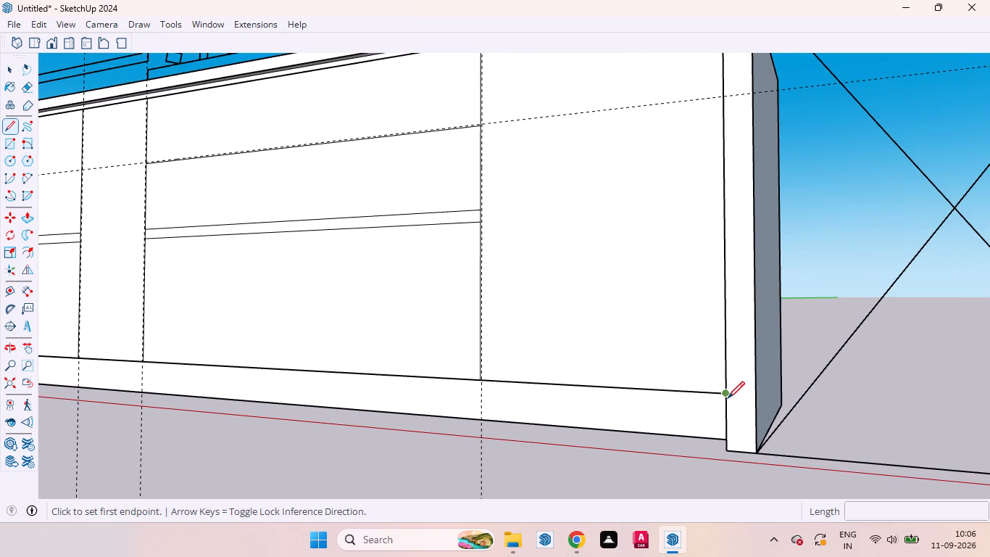
{"action": "left_click", "coordinate": [728, 398]}
{"action": "left_click", "coordinate": [752, 395]}
{"action": "key", "text": "space"}
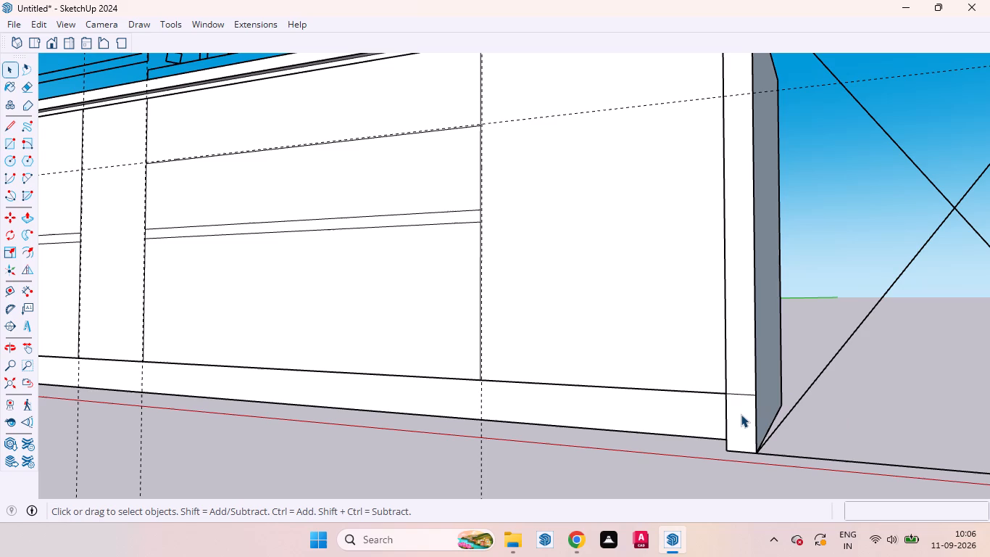
{"action": "left_click", "coordinate": [740, 413]}
{"action": "key", "text": "p"}
{"action": "double_click", "coordinate": [740, 413]}
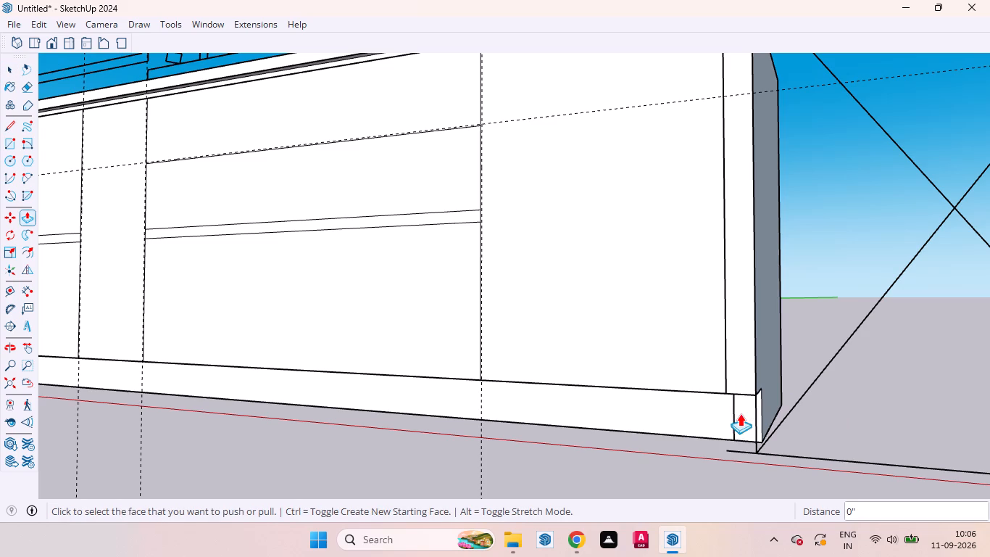
{"action": "key", "text": "space"}
Examine the recessed plinth at both ends and the gap guides across the drawer and hob unit fronts.
{"action": "middle_click_drag", "start_coordinate": [733, 450], "coordinate": [967, 460]}
{"action": "scroll", "coordinate": [731, 422], "scroll_direction": "down", "scroll_amount": 3}
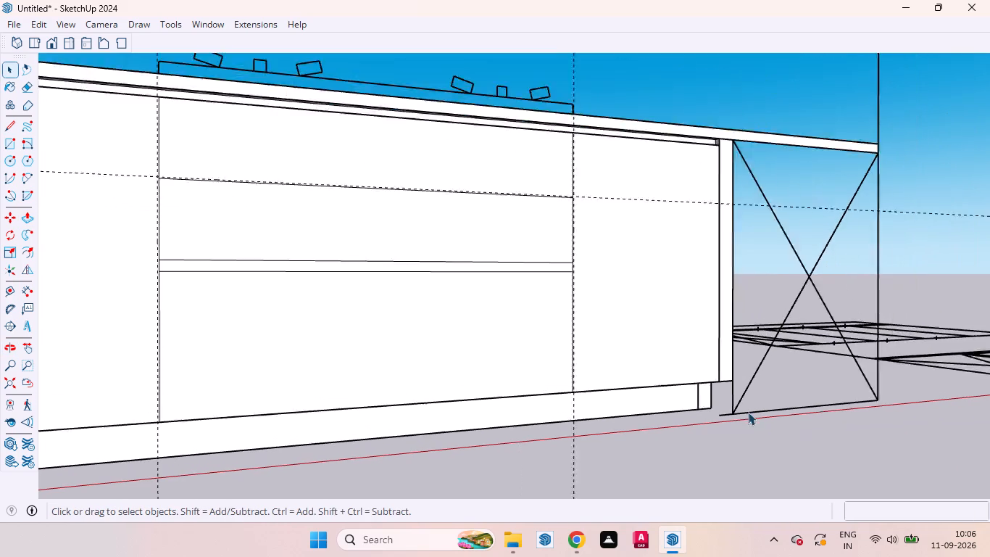
{"action": "scroll", "coordinate": [748, 412], "scroll_direction": "down", "scroll_amount": 10}
{"action": "middle_click_drag", "start_coordinate": [707, 392], "coordinate": [623, 401]}
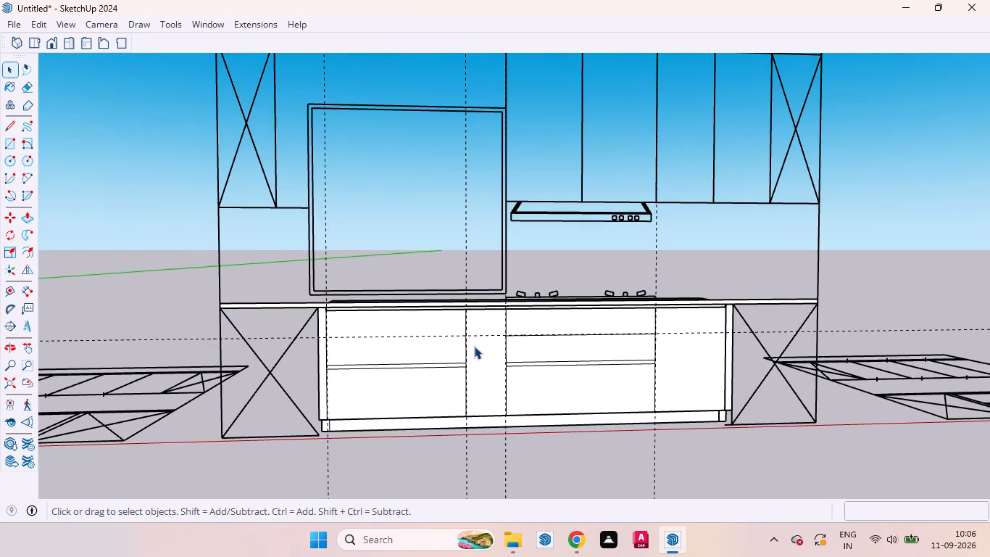
{"action": "scroll", "coordinate": [386, 329], "scroll_direction": "up", "scroll_amount": 6}
{"action": "middle_click_drag", "start_coordinate": [358, 318], "coordinate": [623, 292]}
{"action": "scroll", "coordinate": [358, 317], "scroll_direction": "up", "scroll_amount": 1}
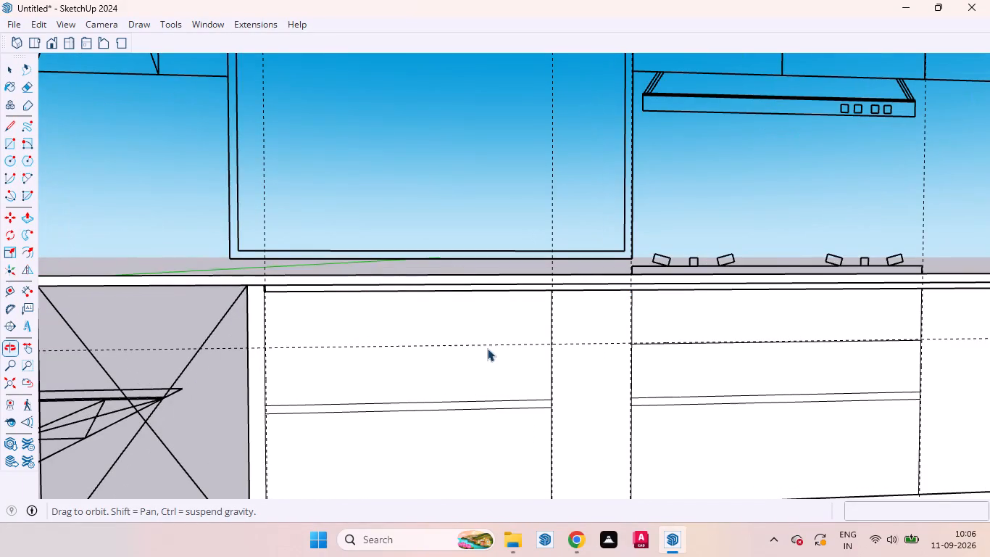
{"action": "scroll", "coordinate": [362, 311], "scroll_direction": "up", "scroll_amount": 7}
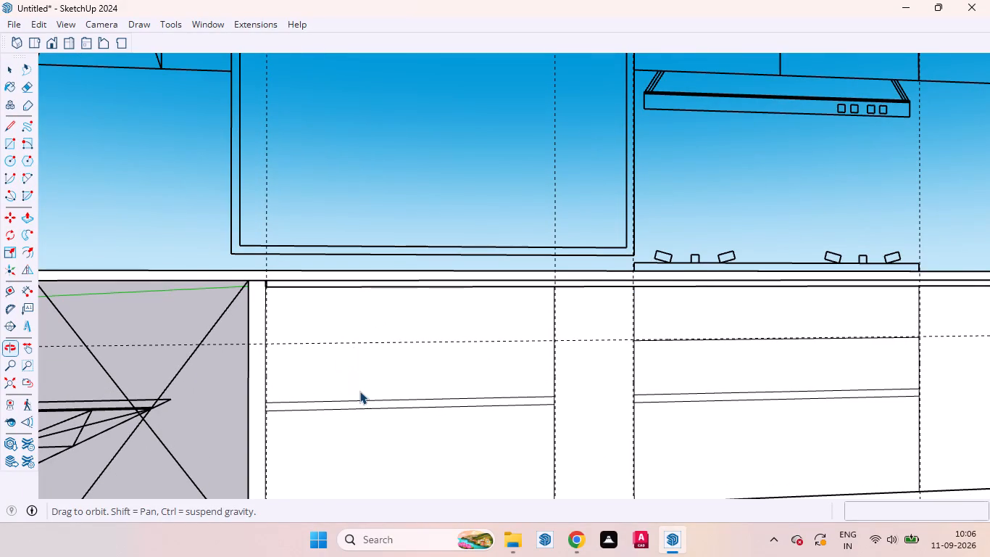
{"action": "scroll", "coordinate": [399, 311], "scroll_direction": "down", "scroll_amount": 4}
{"action": "scroll", "coordinate": [633, 310], "scroll_direction": "up", "scroll_amount": 6}
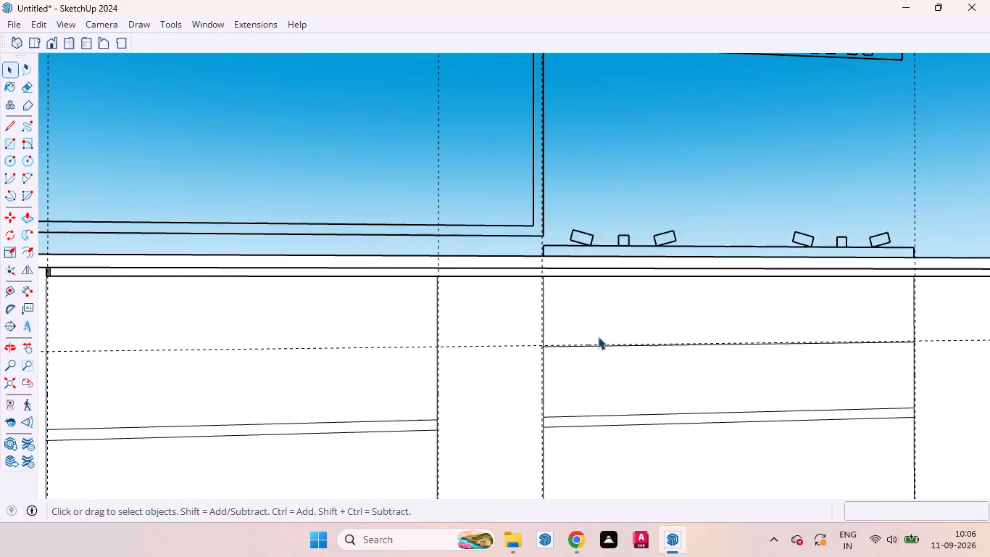
{"action": "scroll", "coordinate": [598, 337], "scroll_direction": "up", "scroll_amount": 7}
{"action": "scroll", "coordinate": [507, 321], "scroll_direction": "down", "scroll_amount": 2}
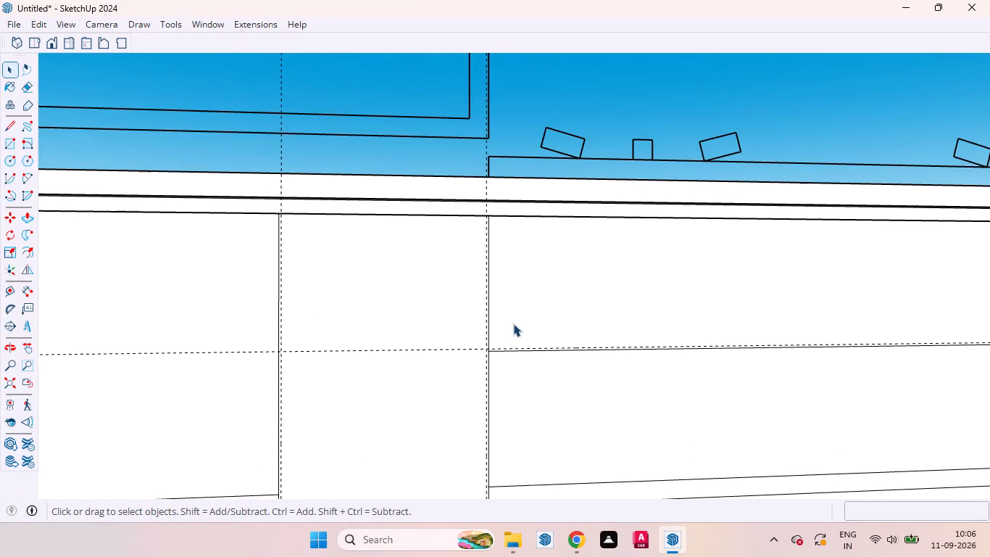
{"action": "middle_click_drag", "start_coordinate": [513, 323], "coordinate": [498, 327]}
{"action": "scroll", "coordinate": [519, 312], "scroll_direction": "down", "scroll_amount": 7}
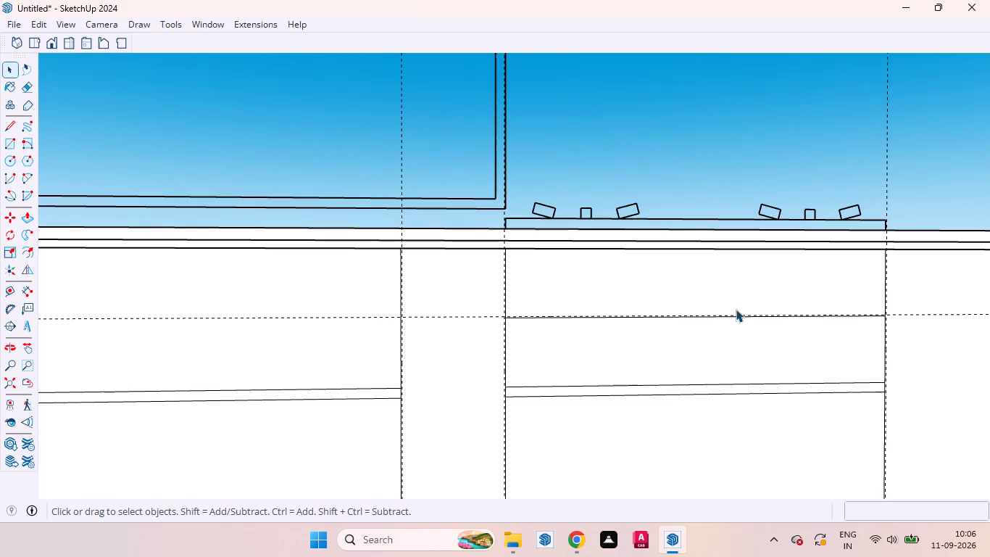
Open the cabinet group and examine the top front below the hob against the surrounding gap guides.
{"action": "scroll", "coordinate": [602, 292], "scroll_direction": "down", "scroll_amount": 4}
{"action": "scroll", "coordinate": [658, 355], "scroll_direction": "up", "scroll_amount": 4}
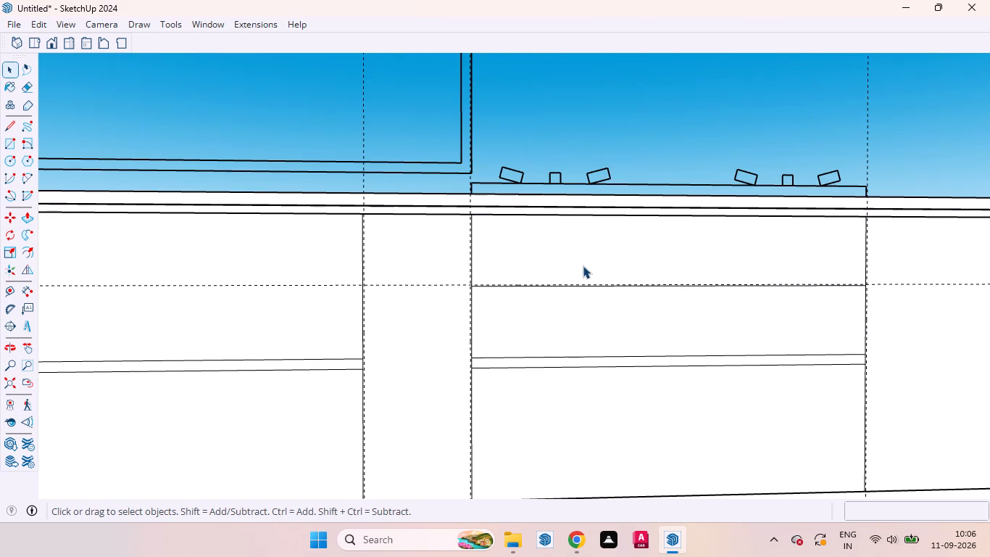
{"action": "left_click", "coordinate": [583, 251]}
{"action": "triple_click", "coordinate": [583, 251]}
{"action": "left_click", "coordinate": [583, 251]}
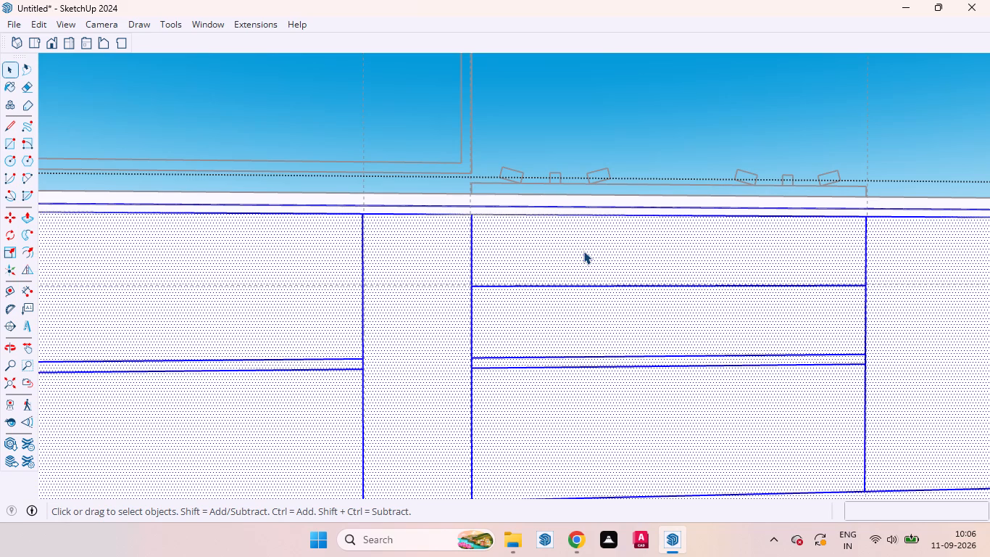
{"action": "left_click", "coordinate": [564, 258]}
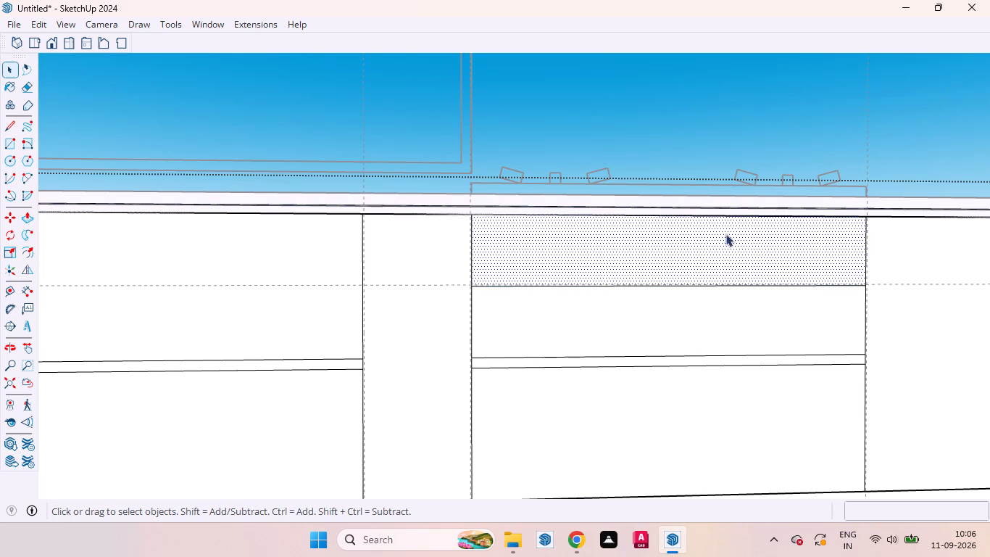
{"action": "scroll", "coordinate": [568, 243], "scroll_direction": "up", "scroll_amount": 3}
{"action": "scroll", "coordinate": [489, 252], "scroll_direction": "up", "scroll_amount": 2}
{"action": "scroll", "coordinate": [513, 228], "scroll_direction": "down", "scroll_amount": 3}
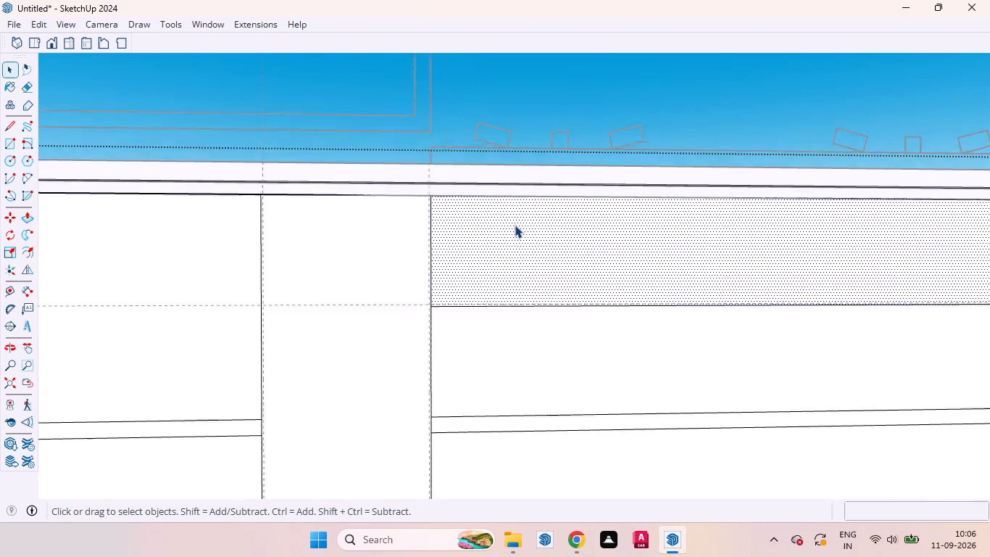
{"action": "scroll", "coordinate": [515, 225], "scroll_direction": "down", "scroll_amount": 11}
{"action": "left_click", "coordinate": [578, 395]}
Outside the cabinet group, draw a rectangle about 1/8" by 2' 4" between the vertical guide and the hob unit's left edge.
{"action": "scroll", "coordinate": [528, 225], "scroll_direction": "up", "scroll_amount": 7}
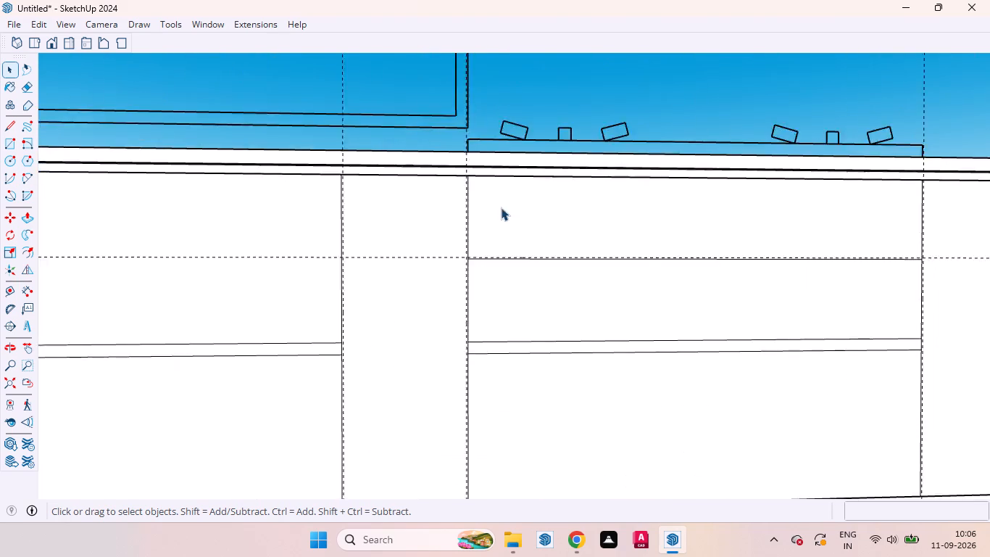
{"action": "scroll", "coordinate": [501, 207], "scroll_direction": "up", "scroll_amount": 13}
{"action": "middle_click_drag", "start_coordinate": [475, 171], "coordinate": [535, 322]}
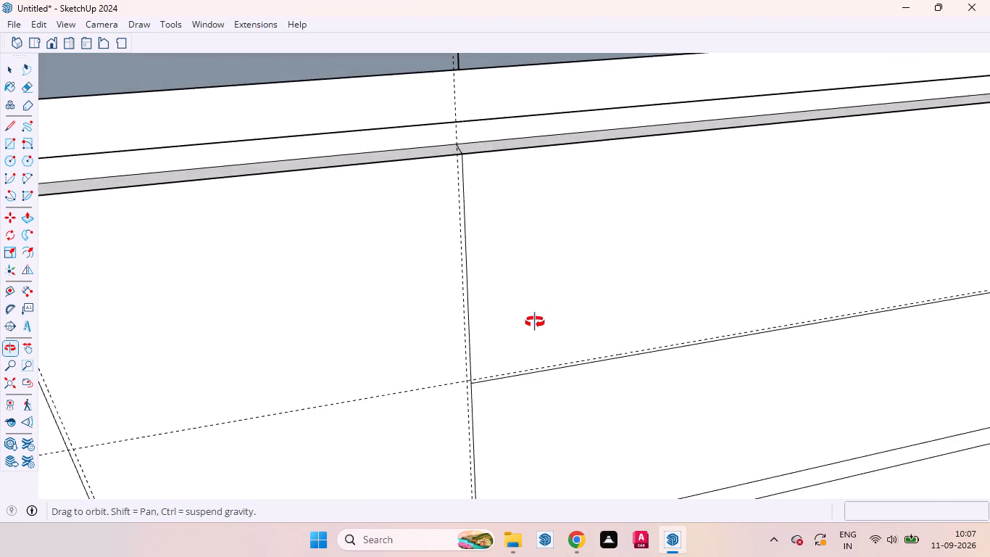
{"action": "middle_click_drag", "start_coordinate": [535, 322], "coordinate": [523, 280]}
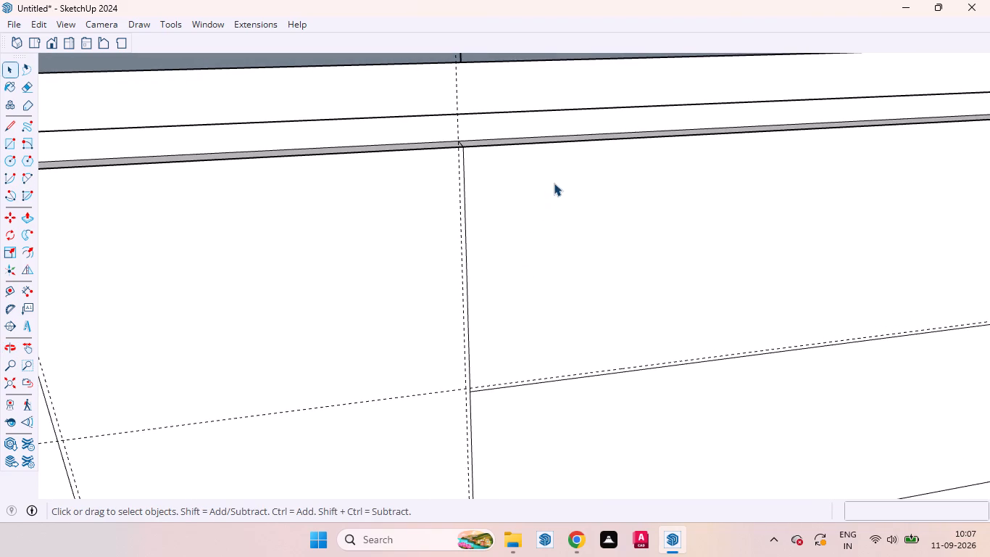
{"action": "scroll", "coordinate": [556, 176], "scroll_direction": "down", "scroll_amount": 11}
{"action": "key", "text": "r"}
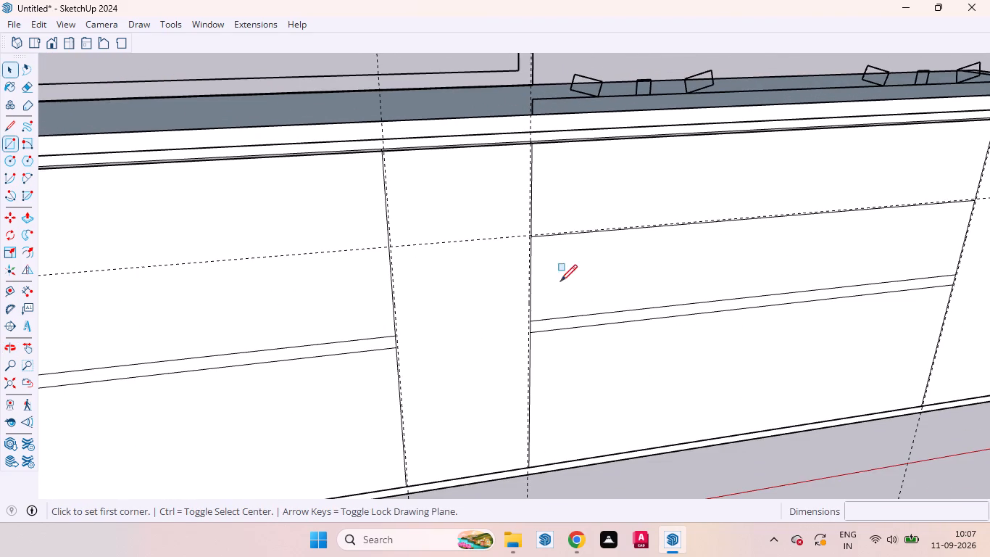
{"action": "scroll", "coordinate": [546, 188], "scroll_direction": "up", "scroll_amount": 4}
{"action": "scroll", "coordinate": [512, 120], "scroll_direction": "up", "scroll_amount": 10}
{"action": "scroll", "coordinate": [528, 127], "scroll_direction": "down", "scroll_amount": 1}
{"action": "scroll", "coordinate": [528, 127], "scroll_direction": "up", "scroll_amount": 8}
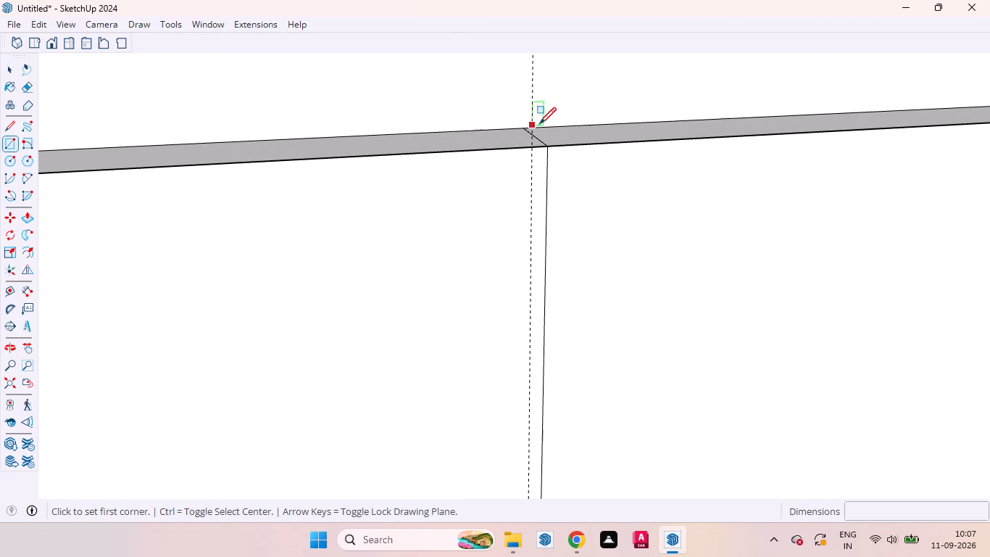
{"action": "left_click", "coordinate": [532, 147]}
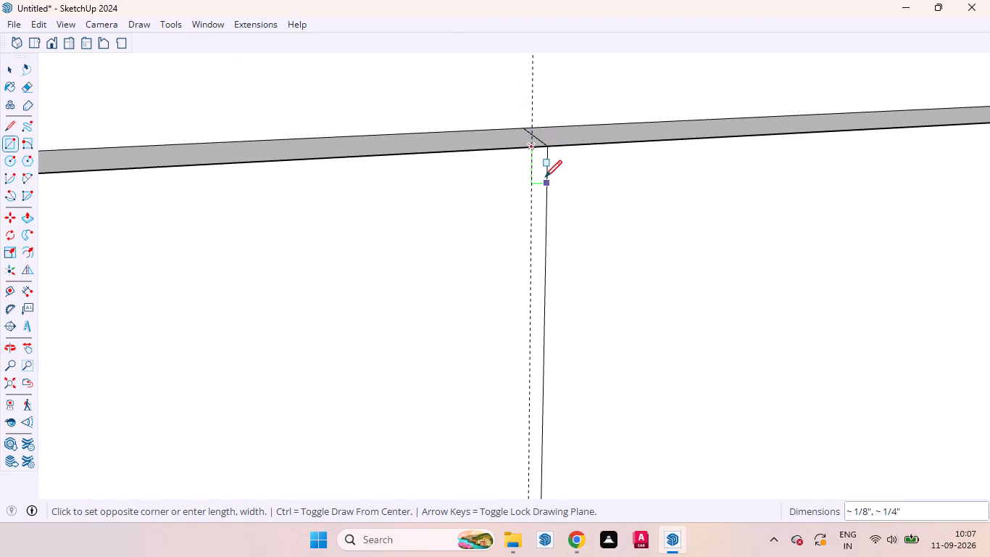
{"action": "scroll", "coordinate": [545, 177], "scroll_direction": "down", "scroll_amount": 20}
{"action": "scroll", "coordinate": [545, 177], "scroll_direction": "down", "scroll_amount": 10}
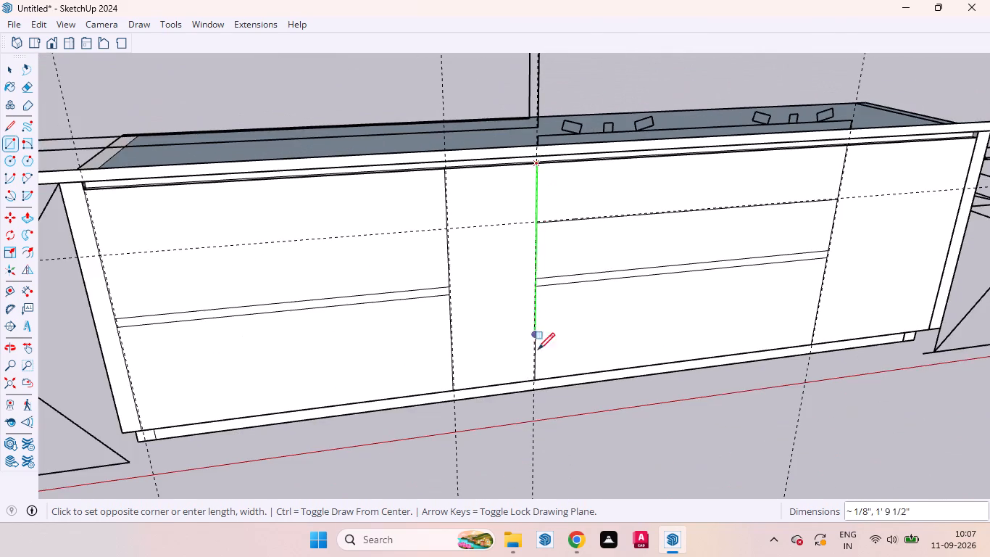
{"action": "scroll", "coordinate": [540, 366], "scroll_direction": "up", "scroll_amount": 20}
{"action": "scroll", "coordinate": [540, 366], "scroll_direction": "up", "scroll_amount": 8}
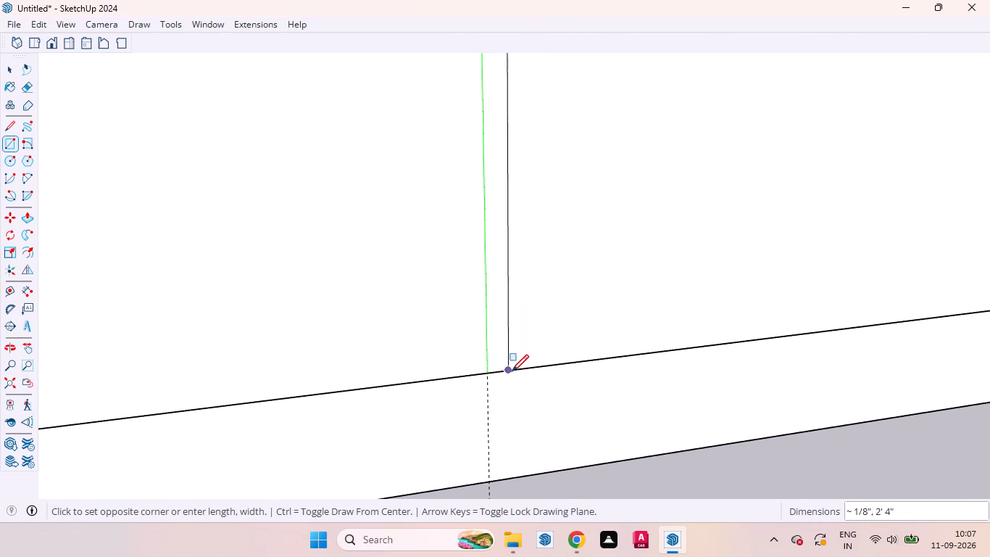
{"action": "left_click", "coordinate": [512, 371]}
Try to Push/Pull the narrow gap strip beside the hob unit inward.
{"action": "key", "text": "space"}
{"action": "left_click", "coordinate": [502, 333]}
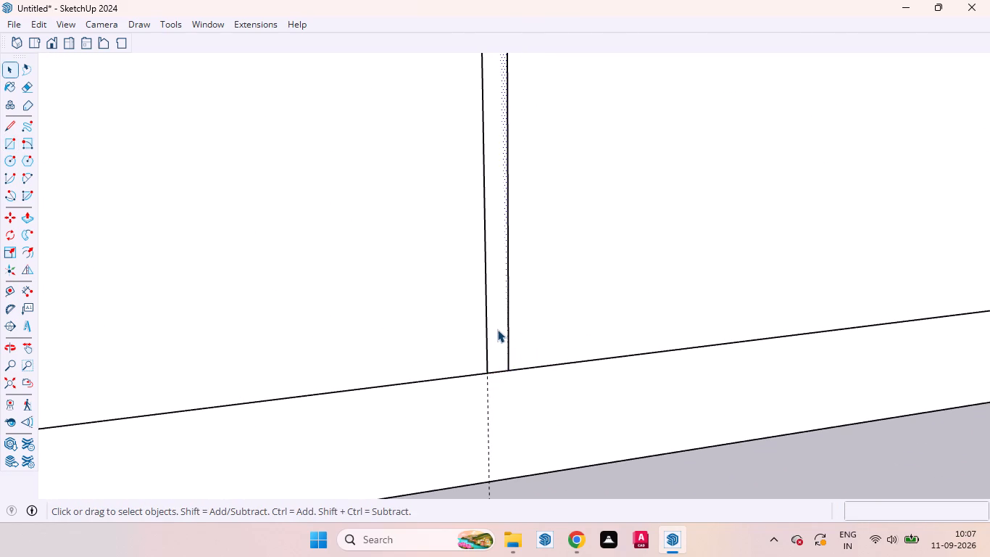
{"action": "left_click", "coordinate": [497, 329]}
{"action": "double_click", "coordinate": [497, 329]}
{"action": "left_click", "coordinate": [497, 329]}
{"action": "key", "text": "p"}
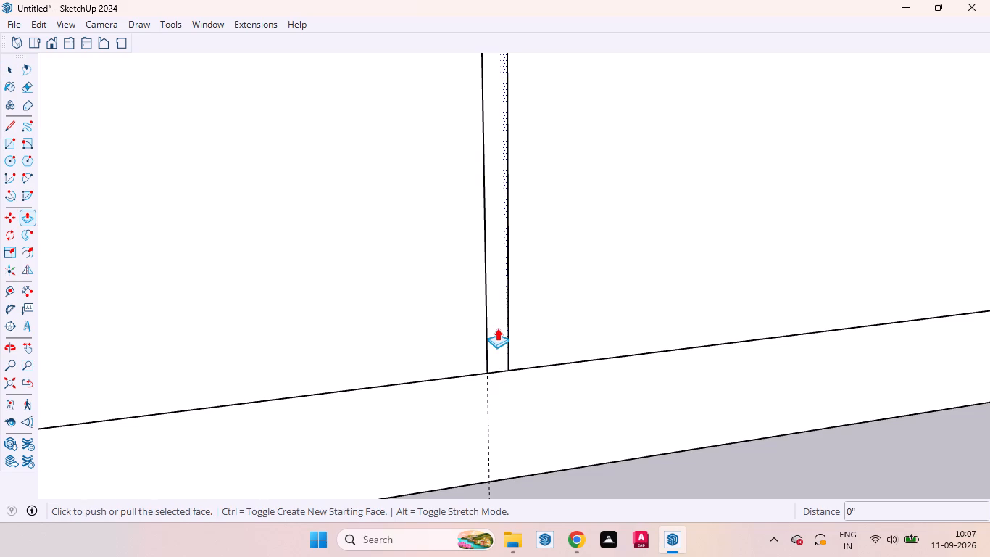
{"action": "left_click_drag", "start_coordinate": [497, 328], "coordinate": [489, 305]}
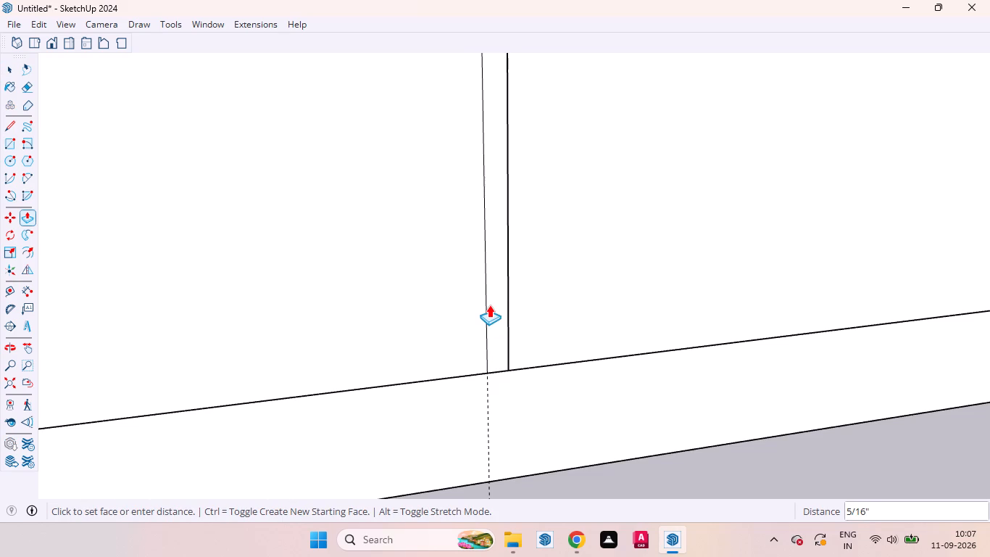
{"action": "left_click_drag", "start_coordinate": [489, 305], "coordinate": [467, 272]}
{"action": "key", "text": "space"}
Examine the gap strip's upper end under the counter and select its connected geometry to check what it belongs to.
{"action": "scroll", "coordinate": [533, 290], "scroll_direction": "down", "scroll_amount": 12}
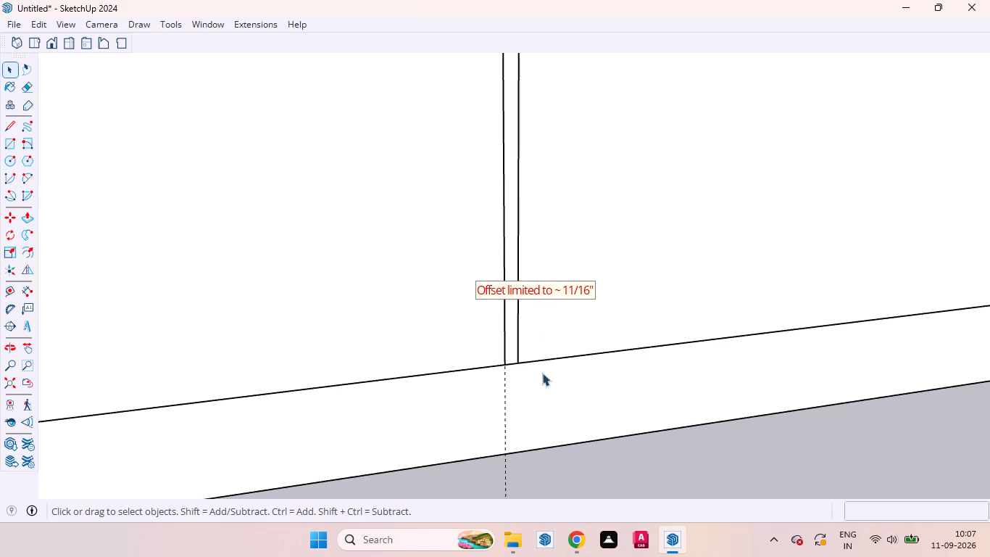
{"action": "scroll", "coordinate": [555, 388], "scroll_direction": "down", "scroll_amount": 4}
{"action": "scroll", "coordinate": [555, 389], "scroll_direction": "up", "scroll_amount": 2}
{"action": "scroll", "coordinate": [555, 389], "scroll_direction": "down", "scroll_amount": 9}
{"action": "scroll", "coordinate": [502, 424], "scroll_direction": "down", "scroll_amount": 13}
{"action": "scroll", "coordinate": [491, 210], "scroll_direction": "up", "scroll_amount": 2}
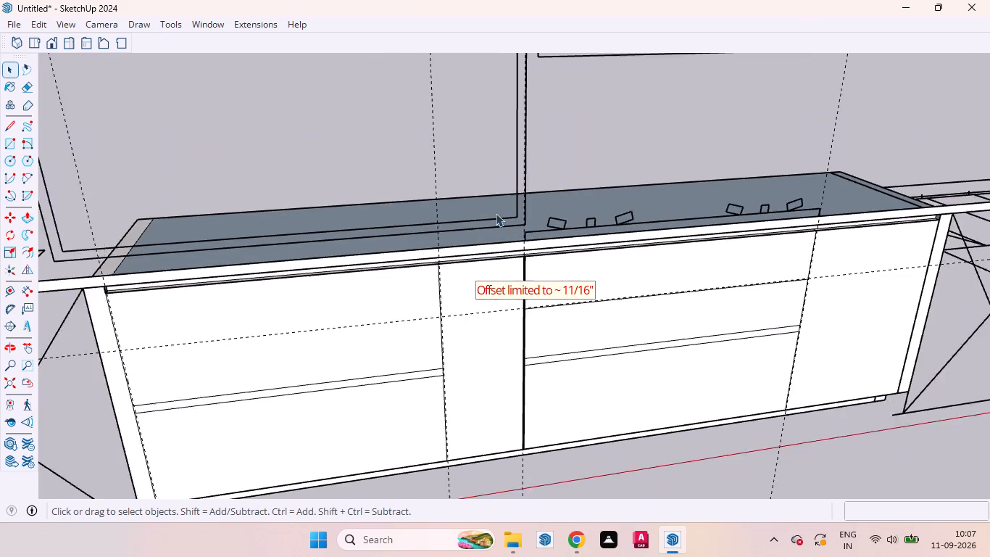
{"action": "scroll", "coordinate": [496, 213], "scroll_direction": "up", "scroll_amount": 10}
{"action": "scroll", "coordinate": [542, 347], "scroll_direction": "up", "scroll_amount": 7}
{"action": "scroll", "coordinate": [537, 207], "scroll_direction": "up", "scroll_amount": 10}
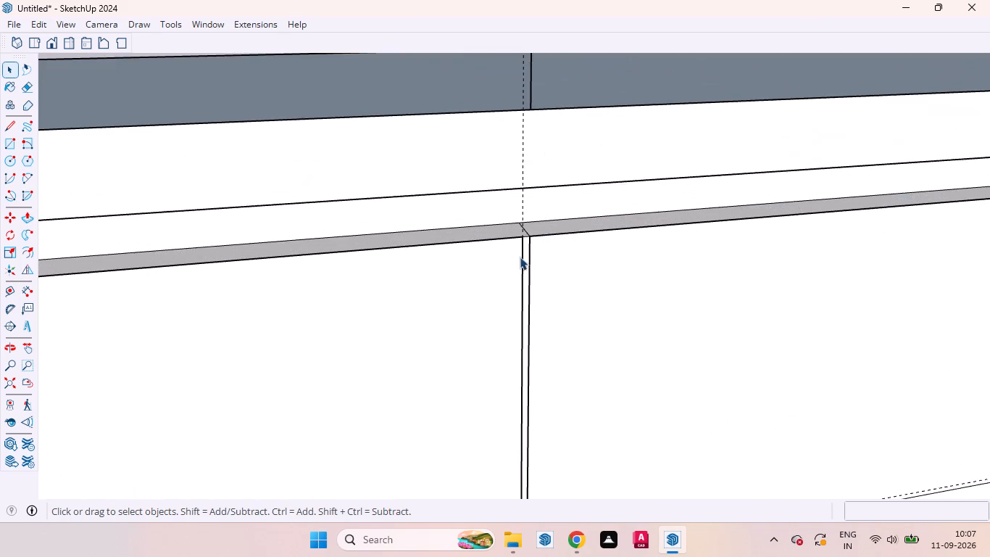
{"action": "scroll", "coordinate": [520, 257], "scroll_direction": "up", "scroll_amount": 2}
{"action": "scroll", "coordinate": [521, 257], "scroll_direction": "down", "scroll_amount": 1}
{"action": "scroll", "coordinate": [531, 251], "scroll_direction": "up", "scroll_amount": 6}
{"action": "left_click", "coordinate": [531, 239]}
{"action": "triple_click", "coordinate": [532, 239]}
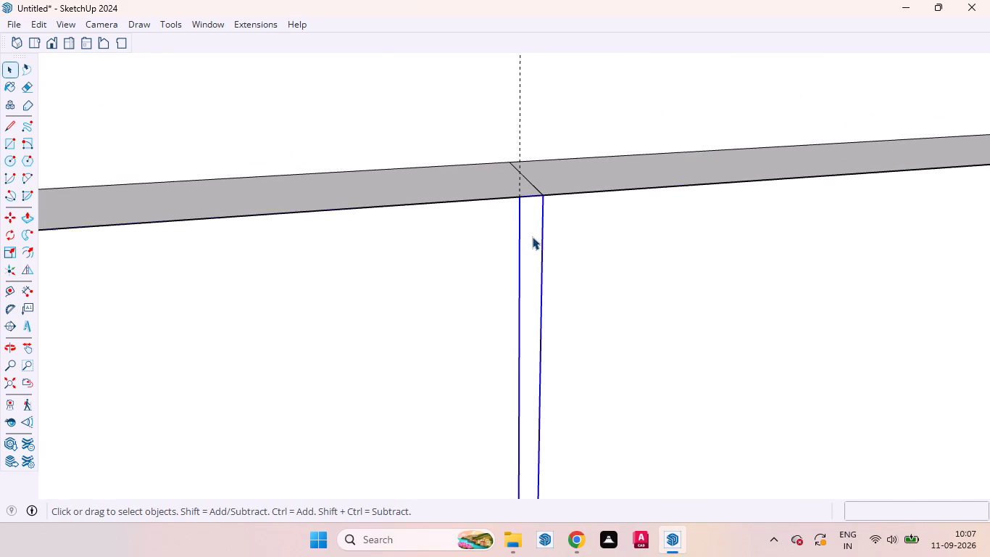
{"action": "triple_click", "coordinate": [532, 236]}
{"action": "triple_click", "coordinate": [532, 236]}
{"action": "scroll", "coordinate": [529, 206], "scroll_direction": "down", "scroll_amount": 8}
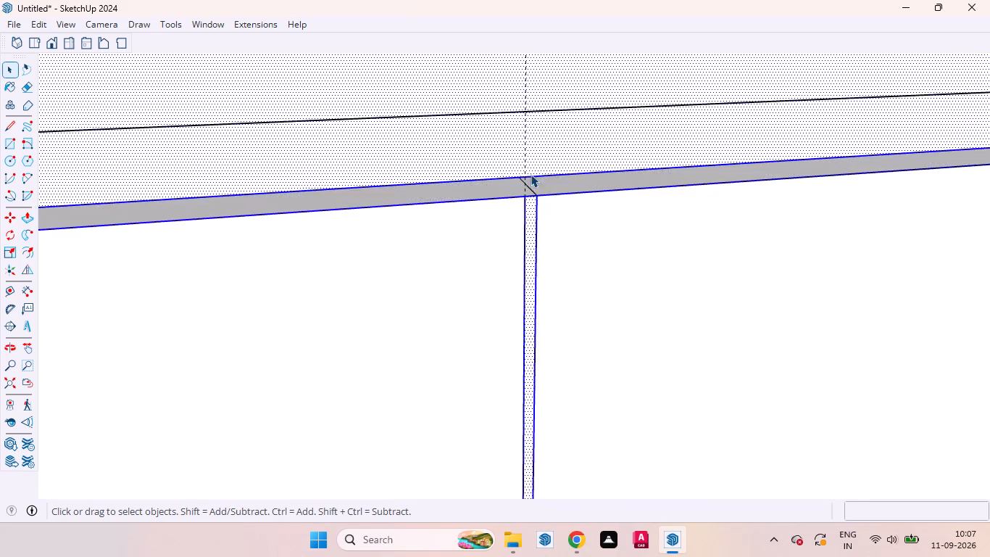
{"action": "scroll", "coordinate": [531, 174], "scroll_direction": "down", "scroll_amount": 20}
{"action": "scroll", "coordinate": [531, 174], "scroll_direction": "down", "scroll_amount": 8}
{"action": "left_click", "coordinate": [638, 357]}
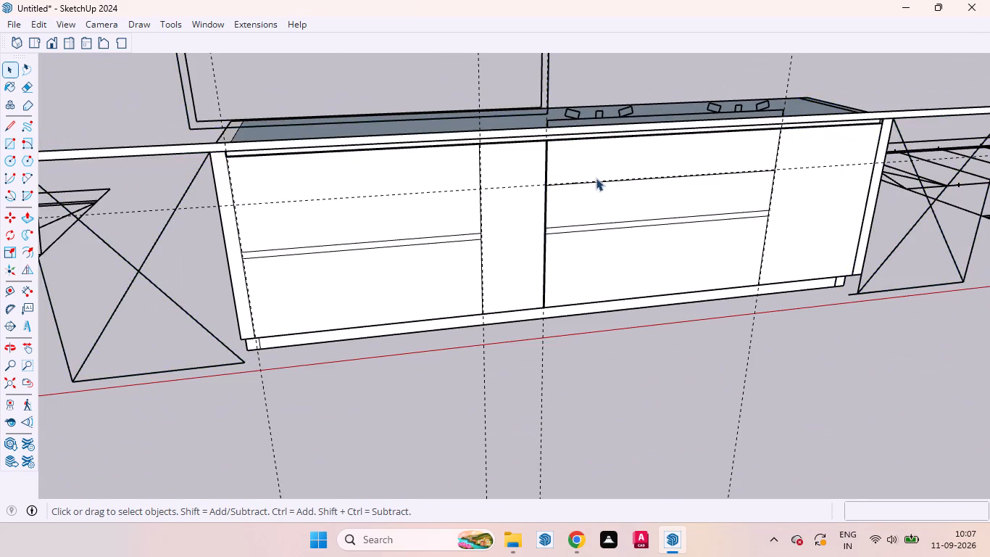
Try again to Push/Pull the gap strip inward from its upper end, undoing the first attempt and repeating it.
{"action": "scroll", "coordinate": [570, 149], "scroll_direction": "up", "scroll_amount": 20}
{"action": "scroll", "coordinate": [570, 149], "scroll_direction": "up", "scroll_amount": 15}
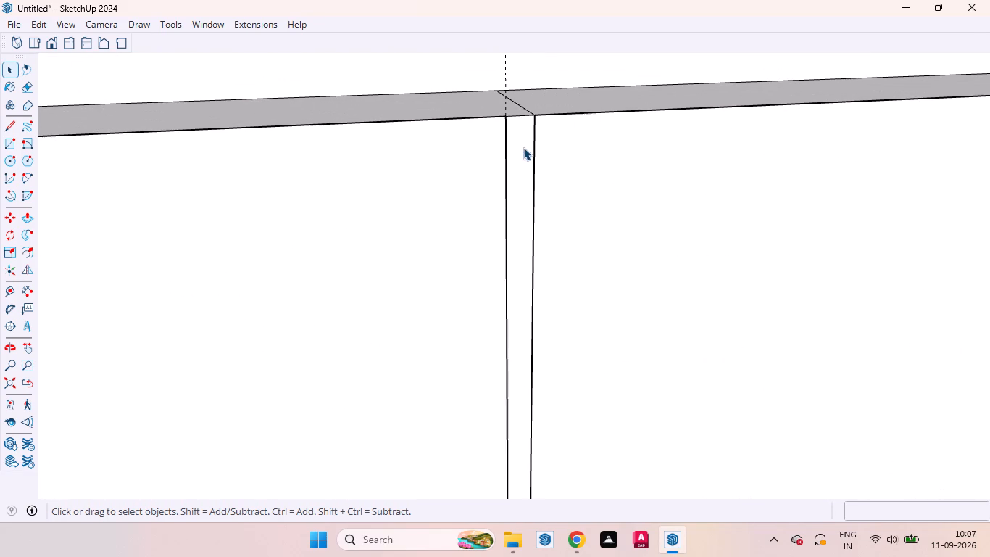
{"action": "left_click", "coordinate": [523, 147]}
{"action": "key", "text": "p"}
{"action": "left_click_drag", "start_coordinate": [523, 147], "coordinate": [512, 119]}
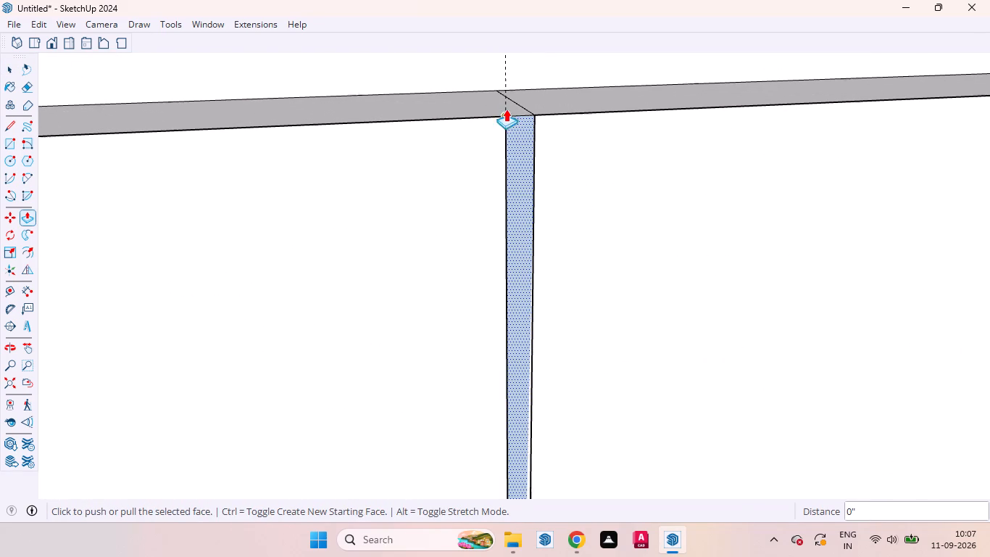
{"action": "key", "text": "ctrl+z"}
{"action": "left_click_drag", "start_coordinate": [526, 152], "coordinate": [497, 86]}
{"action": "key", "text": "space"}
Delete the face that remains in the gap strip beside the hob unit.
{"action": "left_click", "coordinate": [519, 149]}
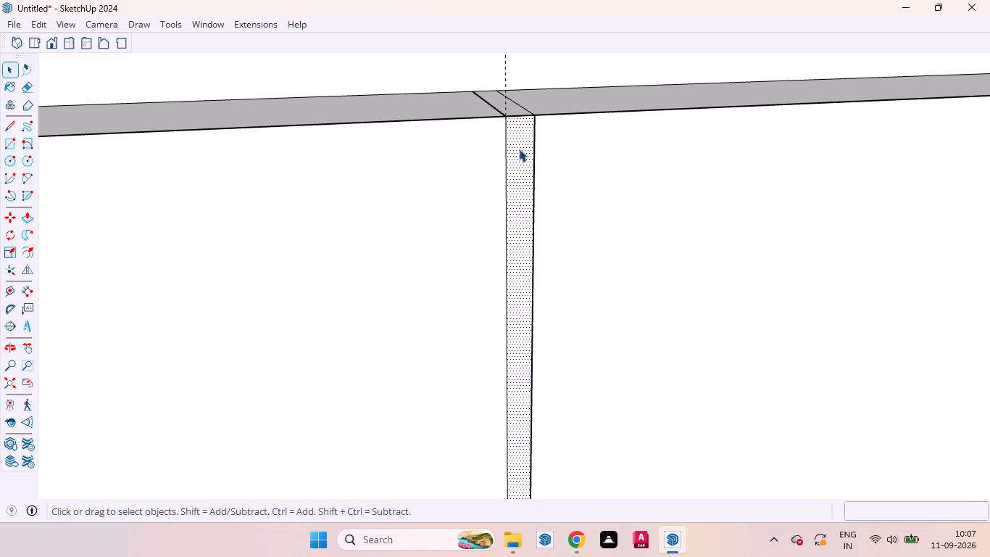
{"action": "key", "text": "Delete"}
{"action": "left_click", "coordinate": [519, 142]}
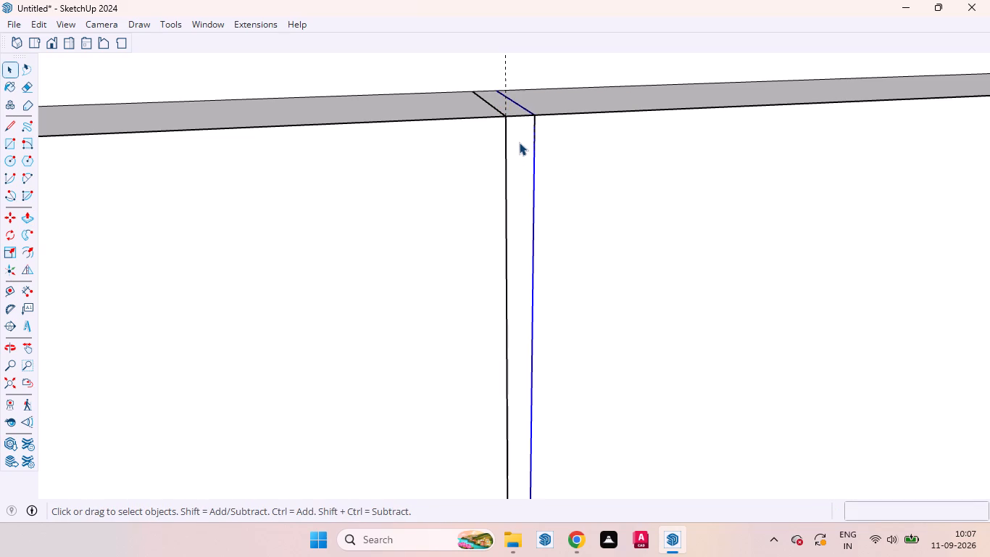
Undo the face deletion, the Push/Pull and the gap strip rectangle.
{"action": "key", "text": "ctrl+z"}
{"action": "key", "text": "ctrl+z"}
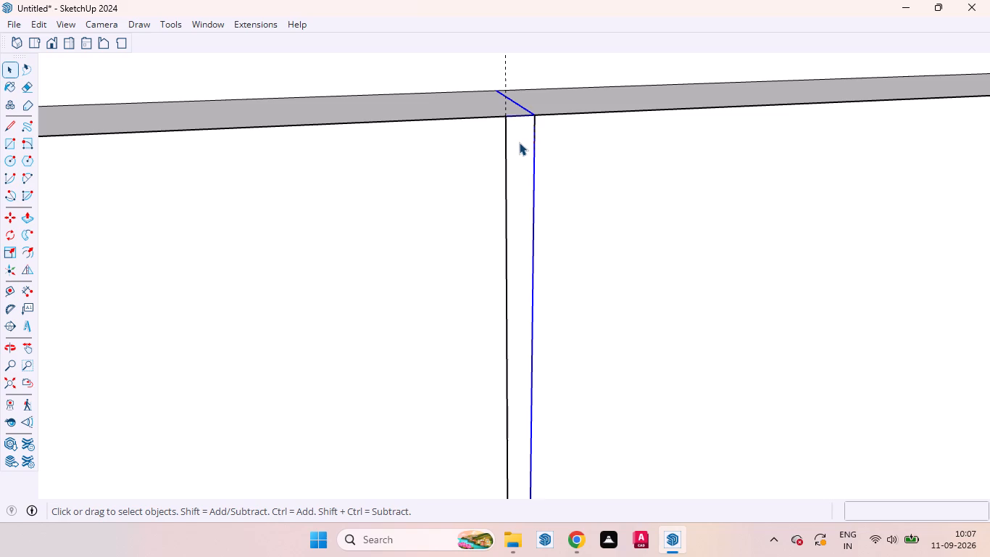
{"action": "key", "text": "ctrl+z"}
Inside the middle base cabinet group, redraw a vertical gap rectangle about 1/8" by 2' 4" between the narrow front and hob drawer unit.
{"action": "scroll", "coordinate": [533, 121], "scroll_direction": "down", "scroll_amount": 11}
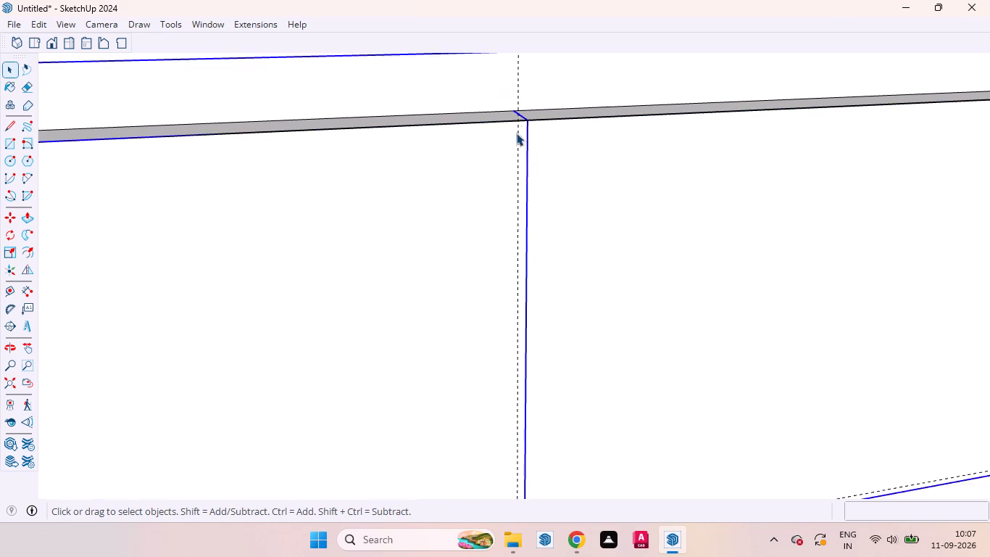
{"action": "scroll", "coordinate": [516, 133], "scroll_direction": "down", "scroll_amount": 20}
{"action": "scroll", "coordinate": [545, 133], "scroll_direction": "down", "scroll_amount": 6}
{"action": "left_click", "coordinate": [608, 376]}
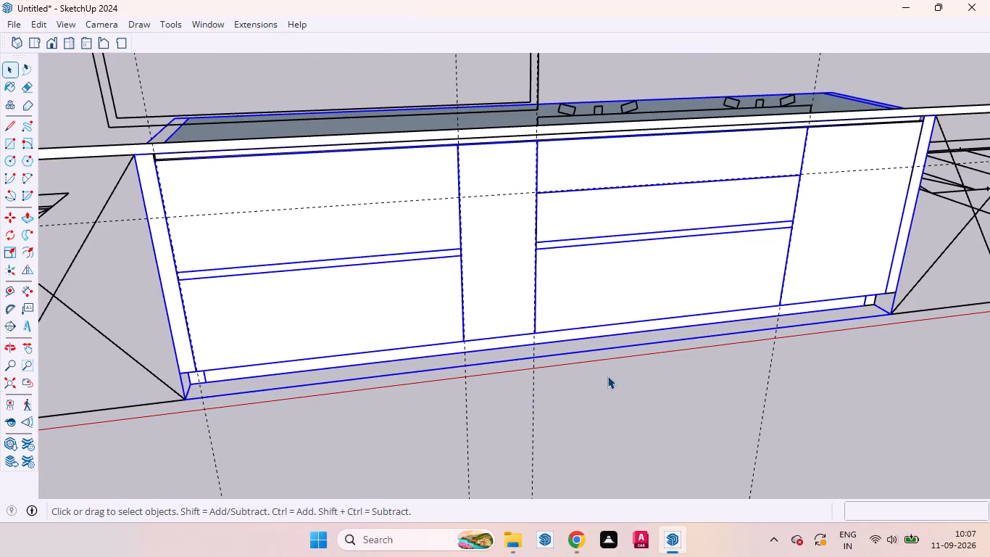
{"action": "scroll", "coordinate": [540, 170], "scroll_direction": "up", "scroll_amount": 7}
{"action": "triple_click", "coordinate": [509, 160]}
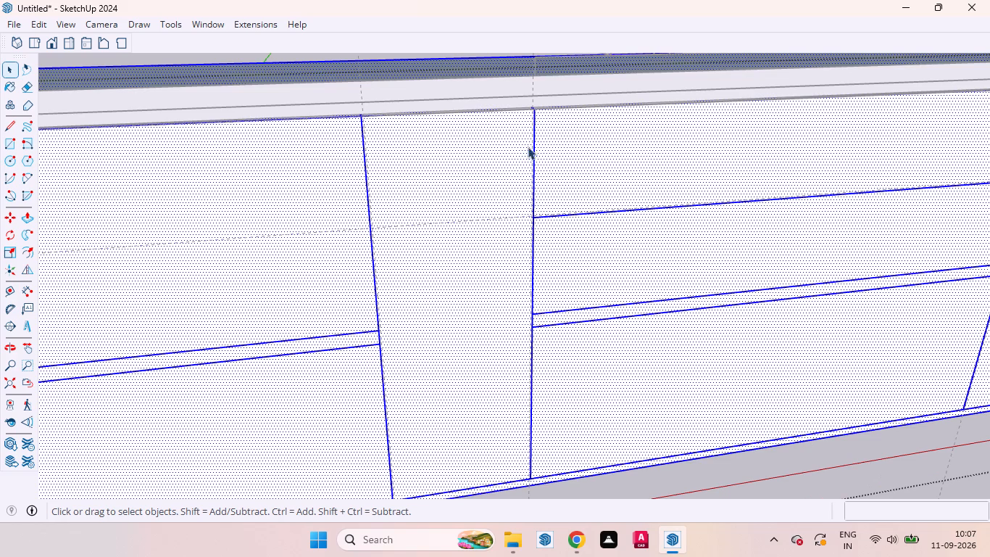
{"action": "key", "text": "r"}
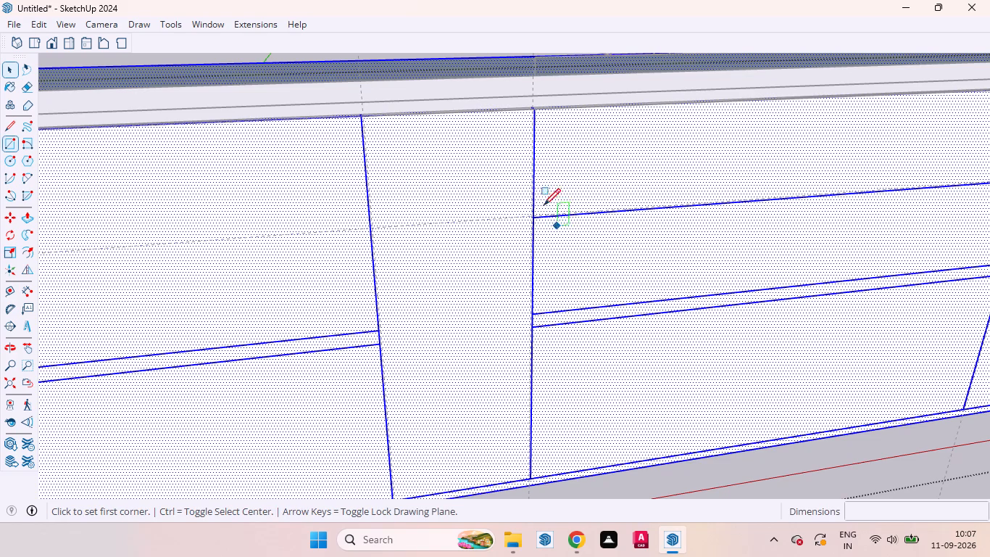
{"action": "scroll", "coordinate": [556, 113], "scroll_direction": "up", "scroll_amount": 19}
{"action": "scroll", "coordinate": [523, 122], "scroll_direction": "down", "scroll_amount": 1}
{"action": "scroll", "coordinate": [523, 122], "scroll_direction": "up", "scroll_amount": 2}
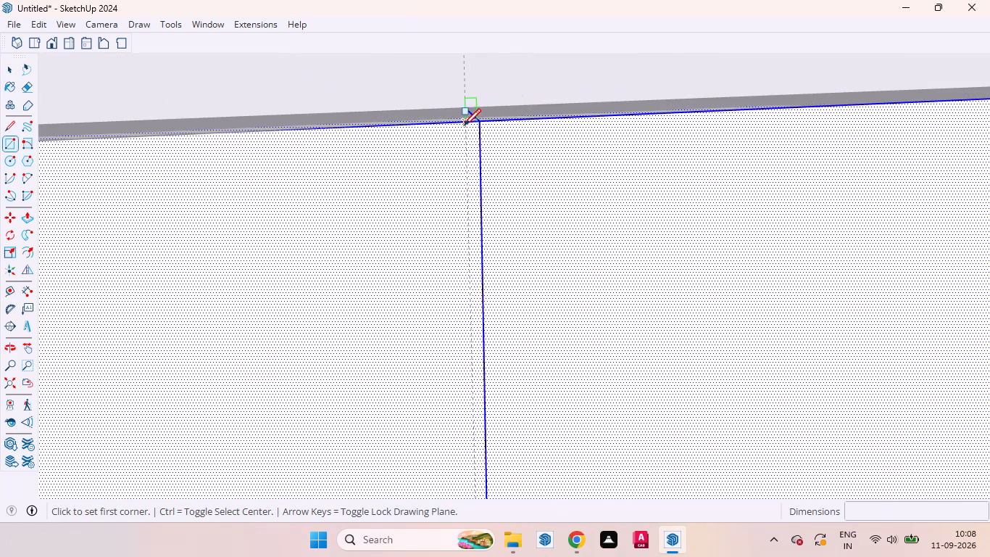
{"action": "left_click", "coordinate": [464, 125]}
{"action": "scroll", "coordinate": [478, 249], "scroll_direction": "down", "scroll_amount": 20}
{"action": "scroll", "coordinate": [478, 249], "scroll_direction": "down", "scroll_amount": 7}
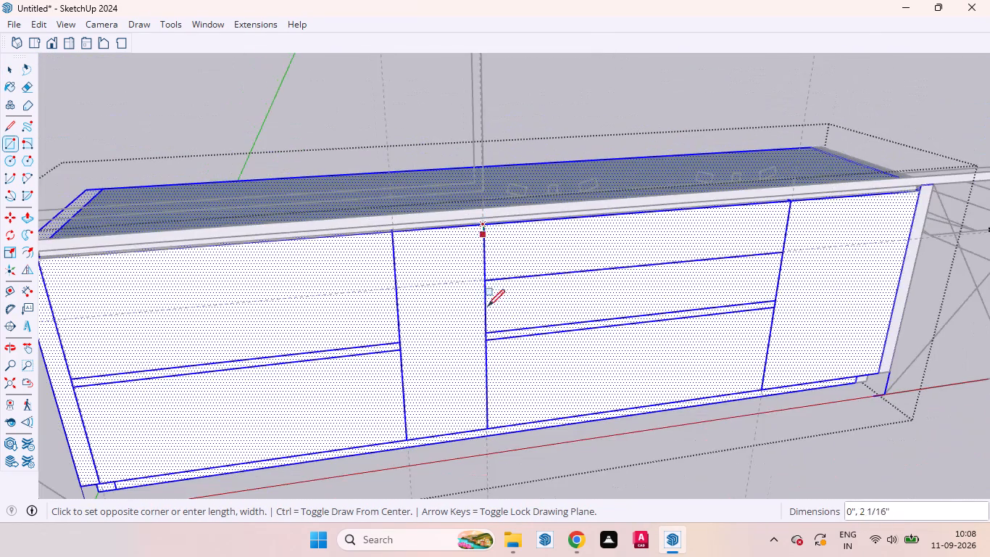
{"action": "scroll", "coordinate": [484, 424], "scroll_direction": "up", "scroll_amount": 20}
{"action": "scroll", "coordinate": [484, 424], "scroll_direction": "up", "scroll_amount": 12}
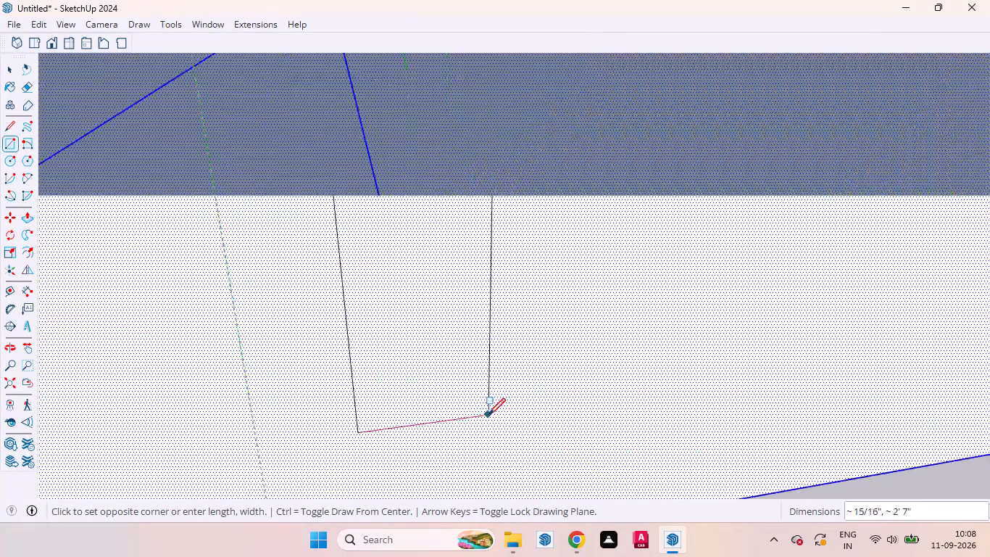
{"action": "scroll", "coordinate": [492, 409], "scroll_direction": "down", "scroll_amount": 5}
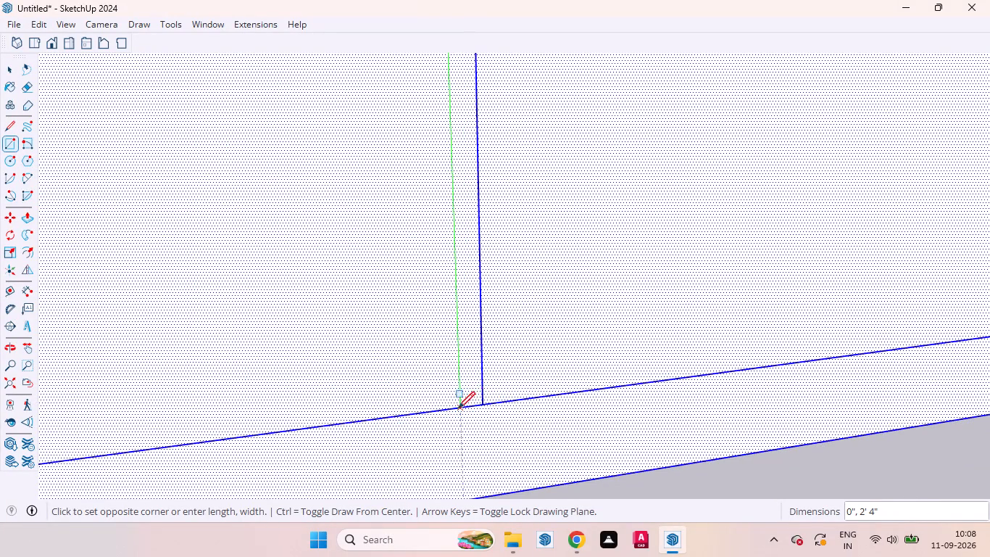
{"action": "left_click", "coordinate": [486, 406]}
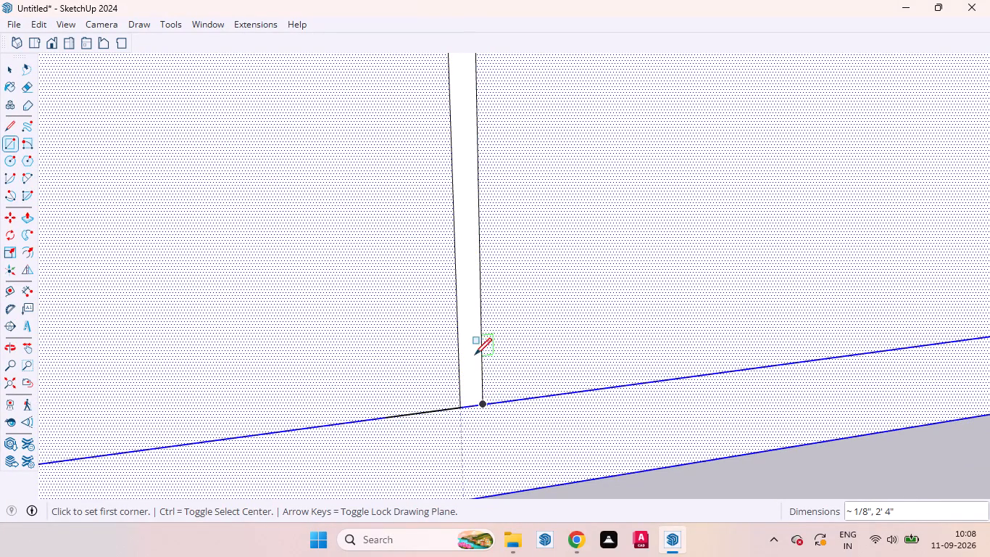
Push/Pull the vertical gap strip between the narrow front and the hob drawer unit 18 mm inward.
{"action": "key", "text": "space"}
{"action": "left_click", "coordinate": [473, 352]}
{"action": "key", "text": "p"}
{"action": "left_click", "coordinate": [473, 352]}
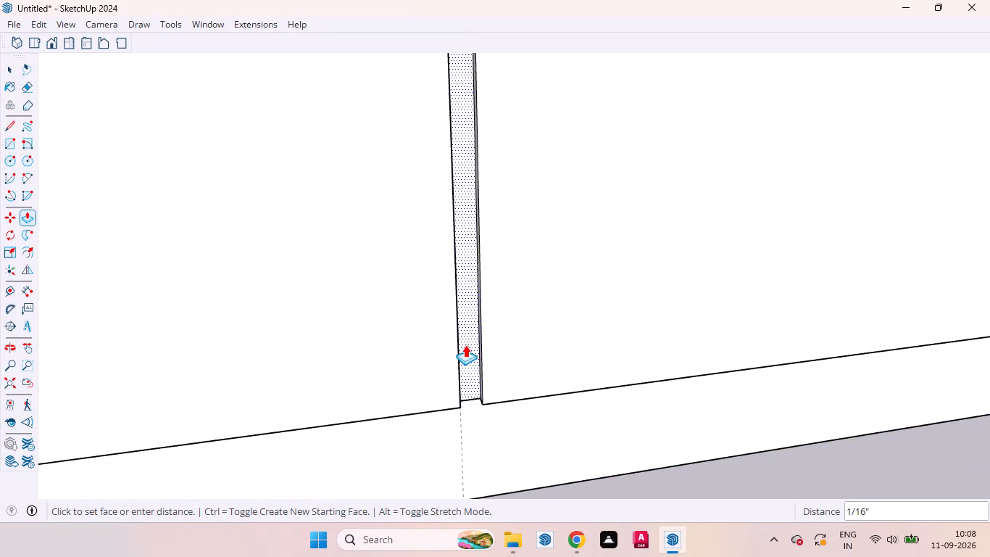
{"action": "key", "text": "2"}
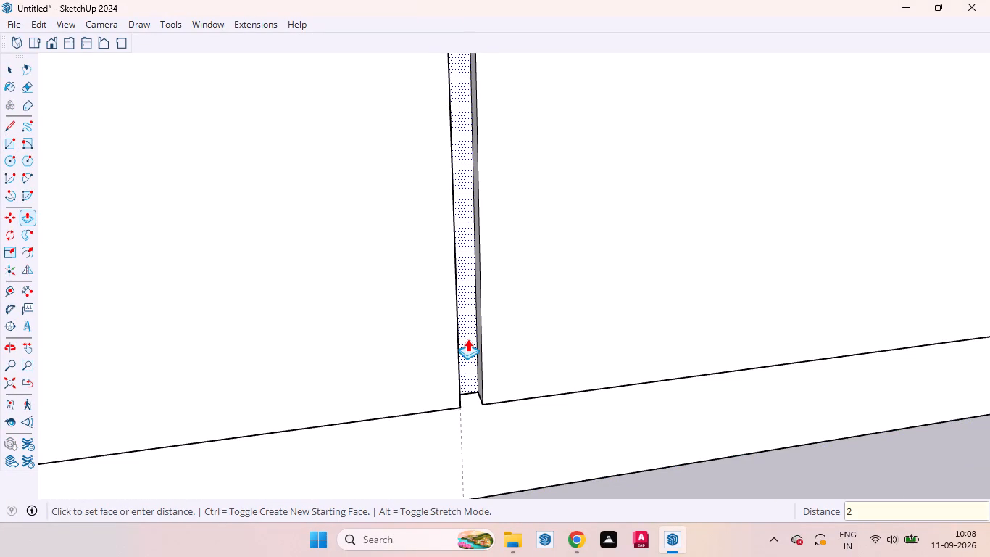
{"action": "key", "text": "BackSpace"}
{"action": "type", "text": "18mm"}
{"action": "key", "text": "Return"}
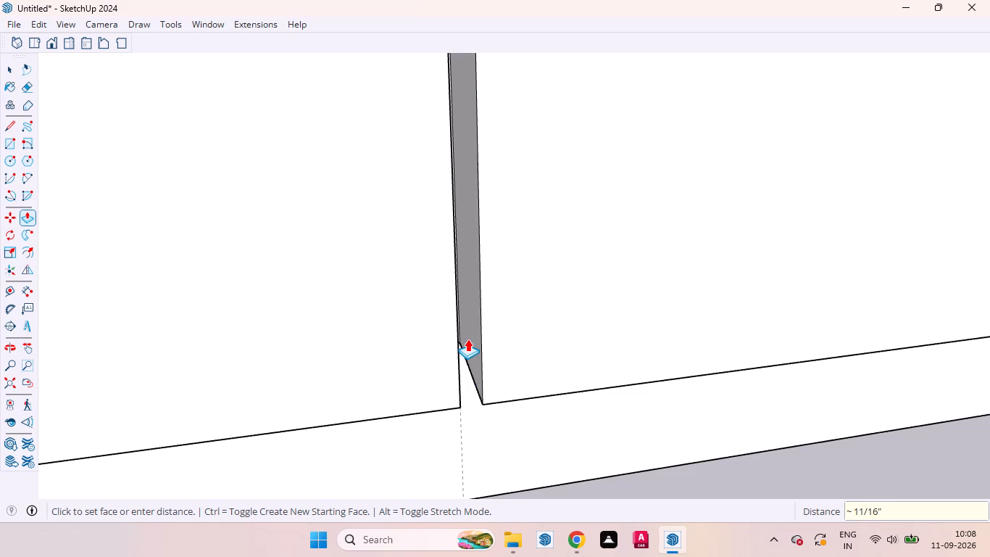
{"action": "key", "text": "space"}
Draw a horizontal gap rectangle about 1/8" by 3' 4" between the guide and the lower edge of the hob unit's top drawer.
{"action": "scroll", "coordinate": [486, 342], "scroll_direction": "down", "scroll_amount": 8}
{"action": "scroll", "coordinate": [485, 374], "scroll_direction": "down", "scroll_amount": 18}
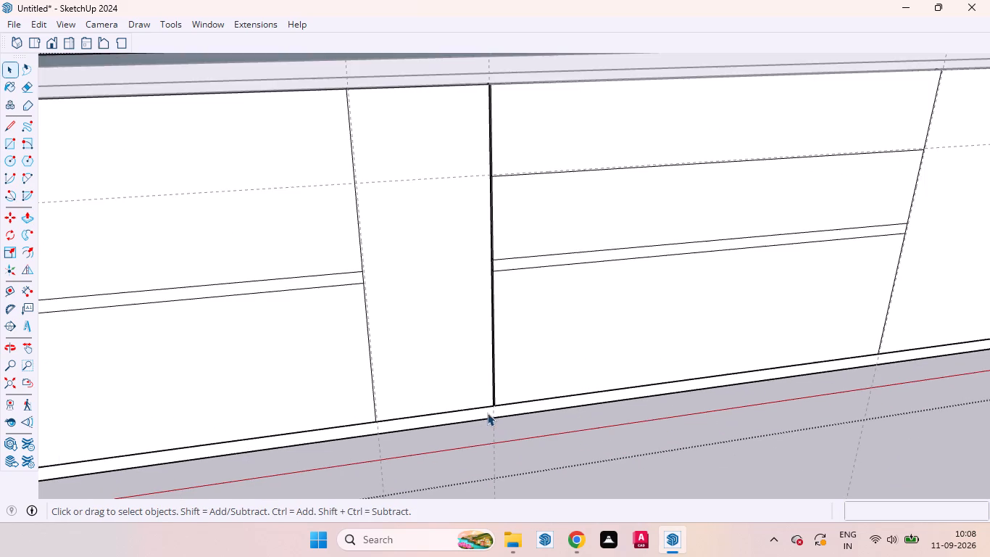
{"action": "scroll", "coordinate": [489, 403], "scroll_direction": "down", "scroll_amount": 6}
{"action": "scroll", "coordinate": [714, 265], "scroll_direction": "up", "scroll_amount": 5}
{"action": "scroll", "coordinate": [253, 277], "scroll_direction": "up", "scroll_amount": 6}
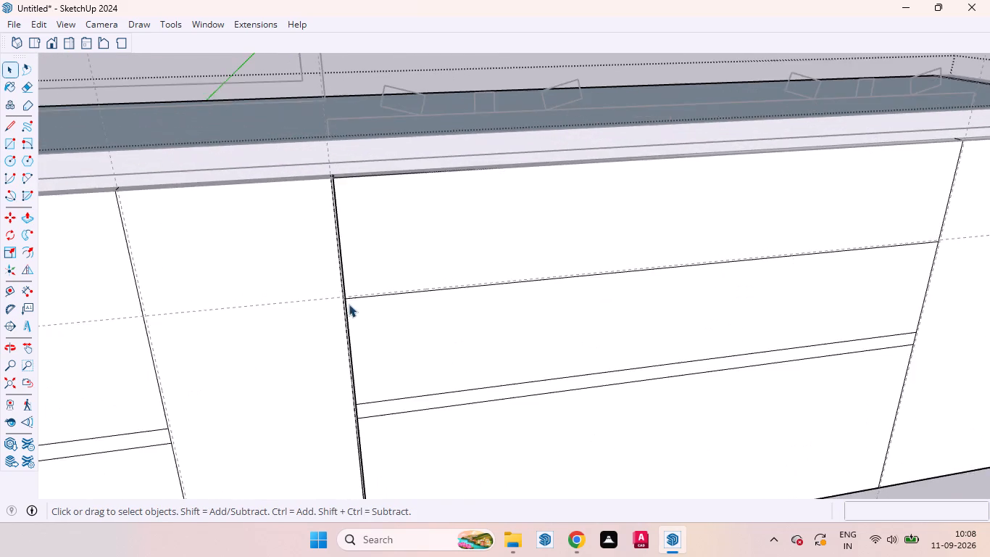
{"action": "scroll", "coordinate": [349, 304], "scroll_direction": "up", "scroll_amount": 7}
{"action": "middle_click_drag", "start_coordinate": [362, 311], "coordinate": [329, 264]}
{"action": "left_click", "coordinate": [375, 308]}
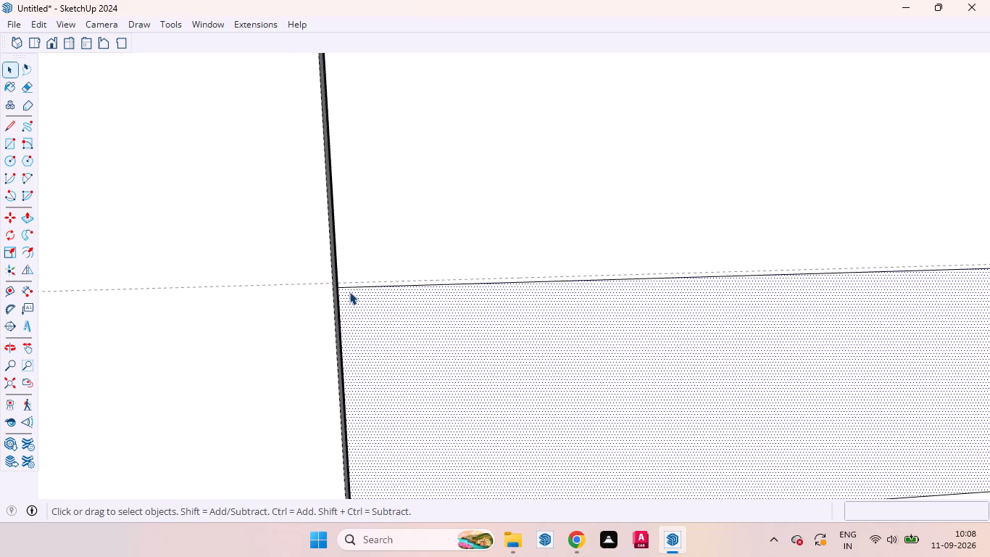
{"action": "left_click", "coordinate": [352, 275]}
{"action": "key", "text": "r"}
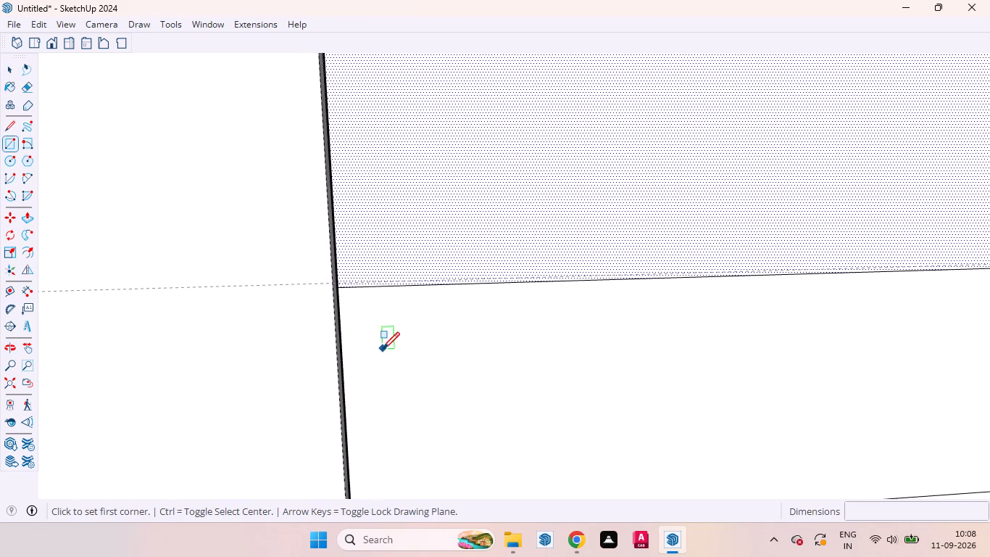
{"action": "scroll", "coordinate": [330, 283], "scroll_direction": "up", "scroll_amount": 5}
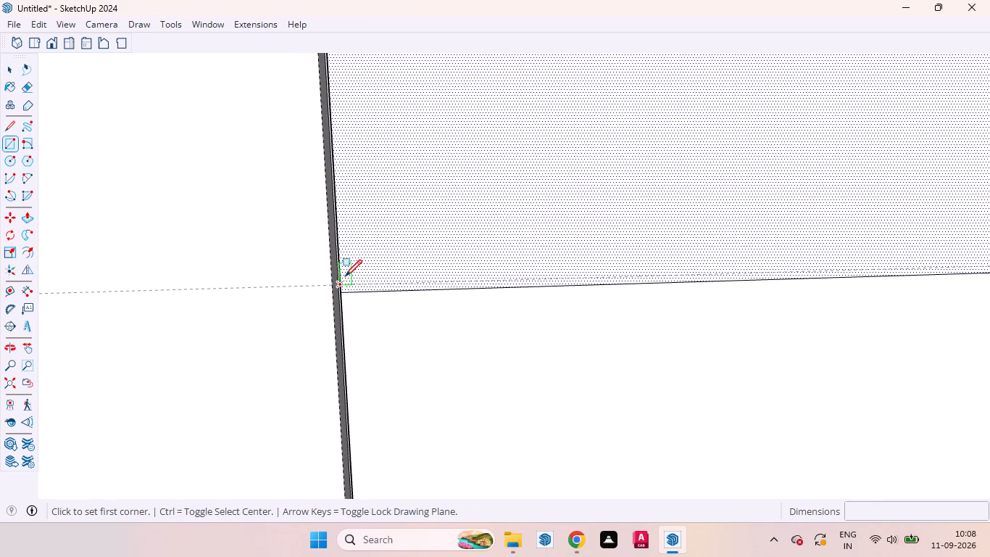
{"action": "left_click", "coordinate": [342, 284]}
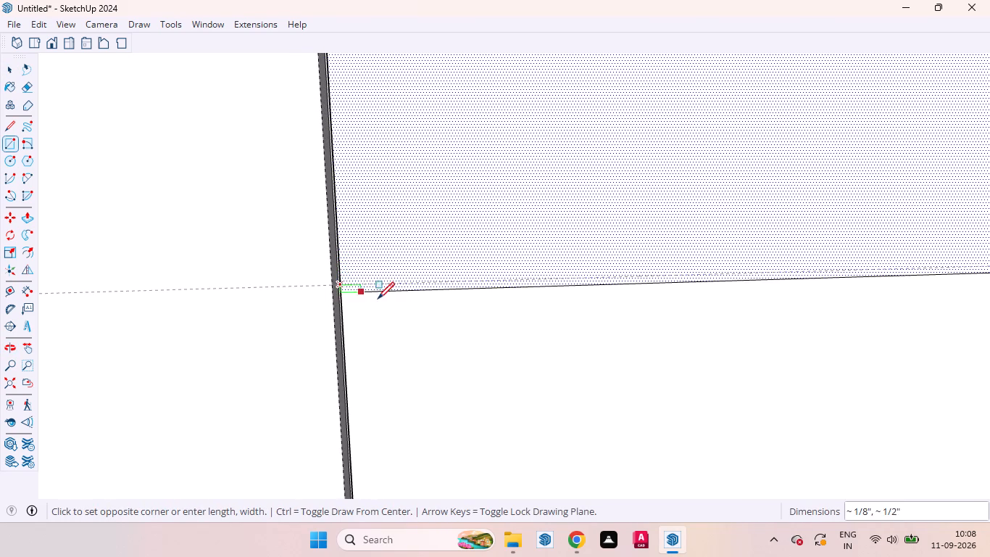
{"action": "scroll", "coordinate": [319, 310], "scroll_direction": "down", "scroll_amount": 20}
{"action": "scroll", "coordinate": [319, 310], "scroll_direction": "down", "scroll_amount": 3}
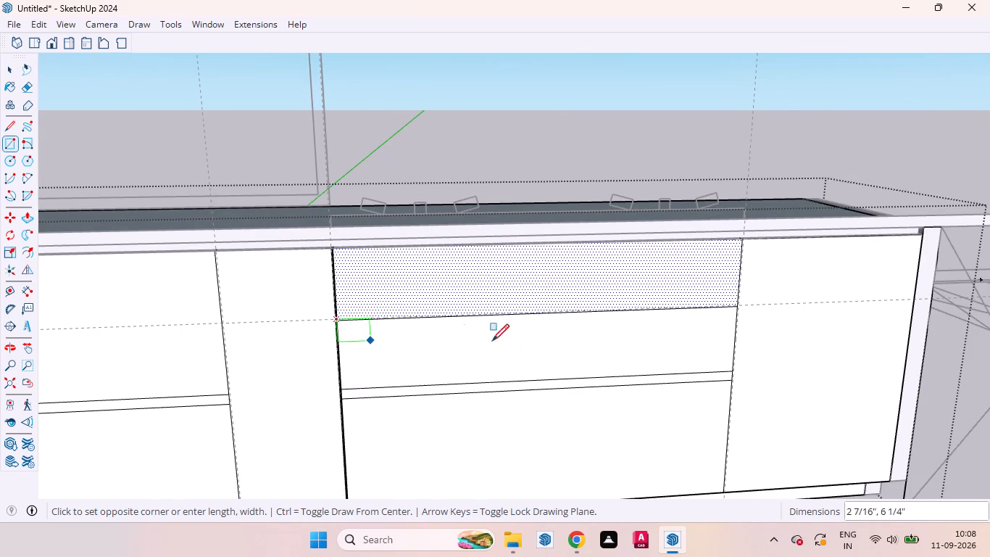
{"action": "scroll", "coordinate": [736, 311], "scroll_direction": "up", "scroll_amount": 20}
{"action": "scroll", "coordinate": [736, 311], "scroll_direction": "up", "scroll_amount": 6}
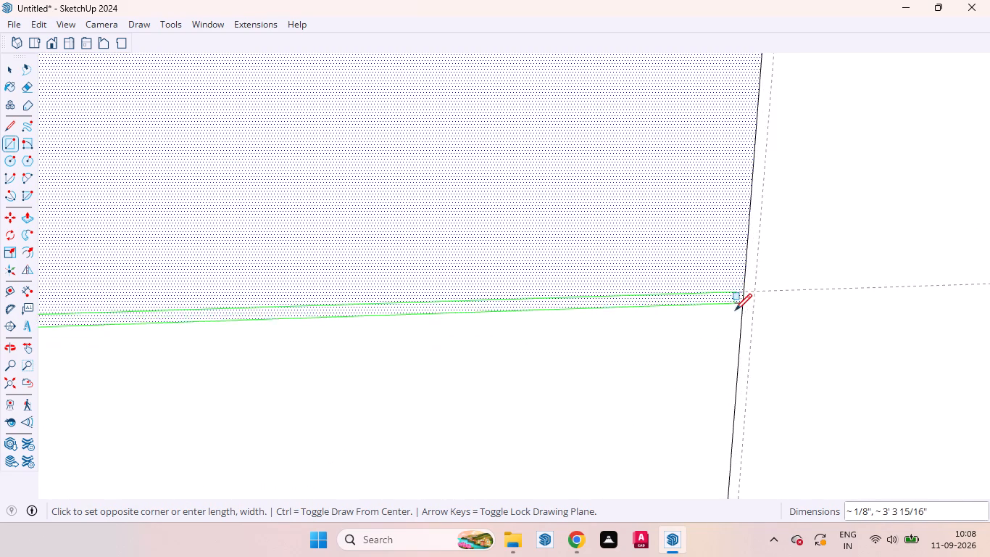
{"action": "scroll", "coordinate": [735, 310], "scroll_direction": "up", "scroll_amount": 3}
{"action": "left_click", "coordinate": [747, 300]}
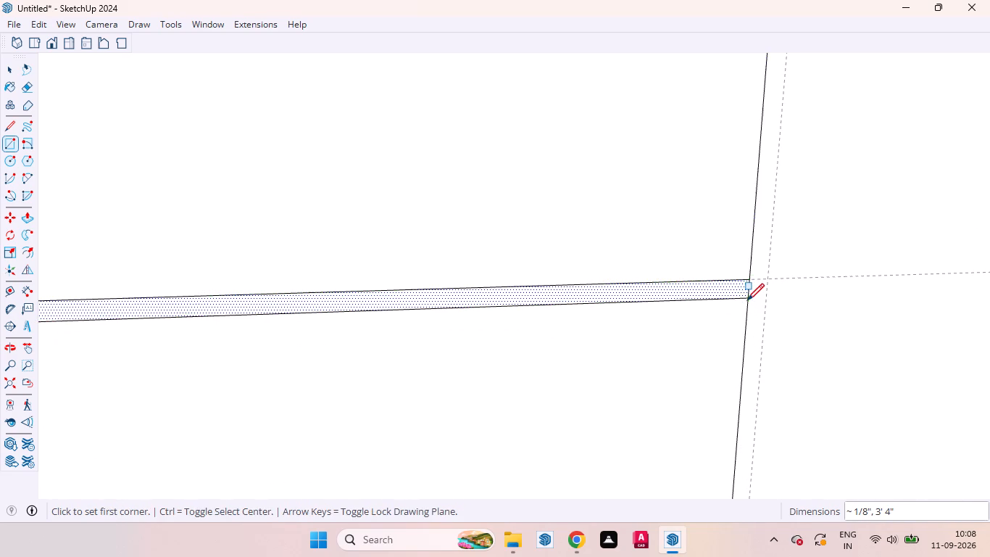
Push/Pull the horizontal gap strip below the top drawer inward by the same depth as the vertical gap.
{"action": "key", "text": "space"}
{"action": "key", "text": "p"}
{"action": "scroll", "coordinate": [644, 284], "scroll_direction": "up", "scroll_amount": 6}
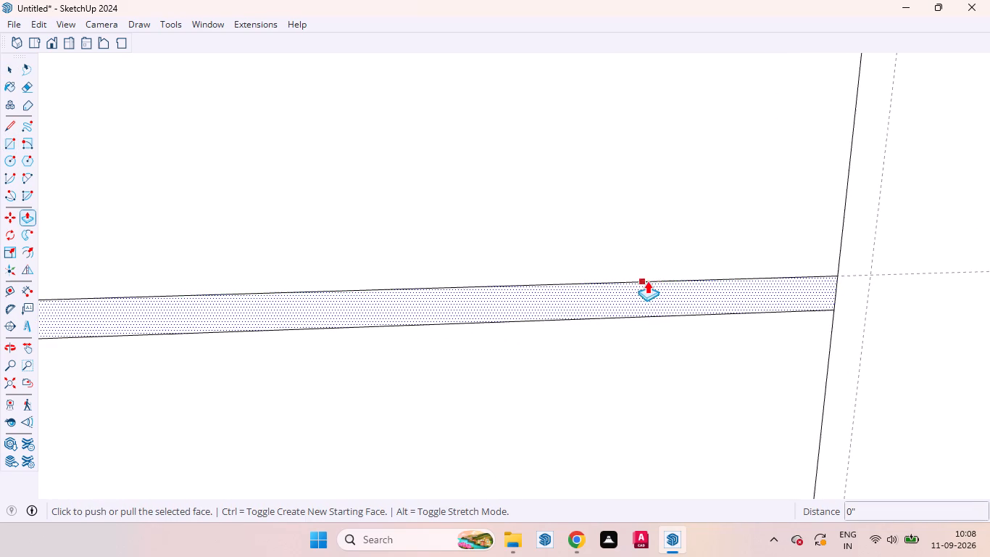
{"action": "double_click", "coordinate": [668, 295]}
{"action": "scroll", "coordinate": [710, 302], "scroll_direction": "down", "scroll_amount": 13}
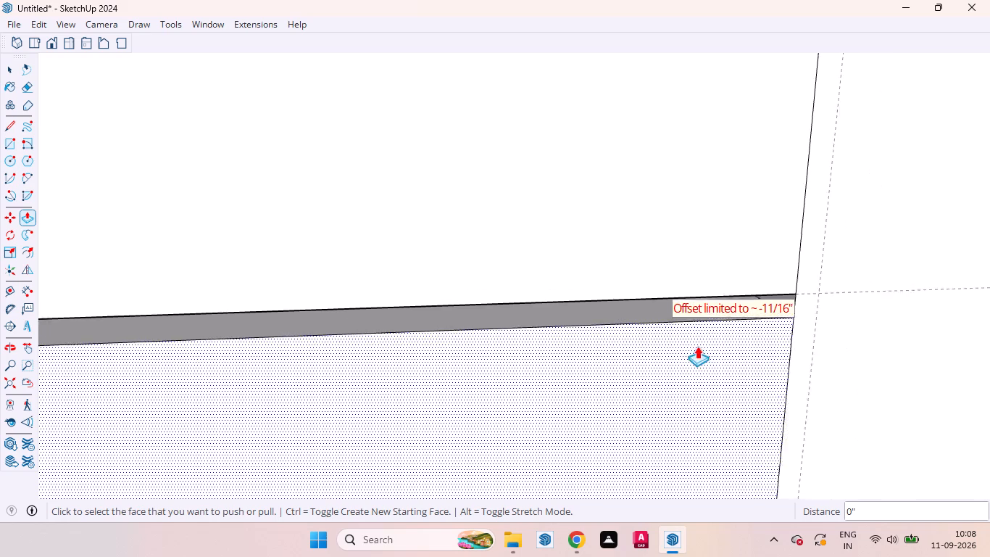
{"action": "scroll", "coordinate": [697, 346], "scroll_direction": "down", "scroll_amount": 1}
{"action": "scroll", "coordinate": [699, 352], "scroll_direction": "down", "scroll_amount": 20}
{"action": "scroll", "coordinate": [699, 352], "scroll_direction": "down", "scroll_amount": 6}
{"action": "key", "text": "space"}
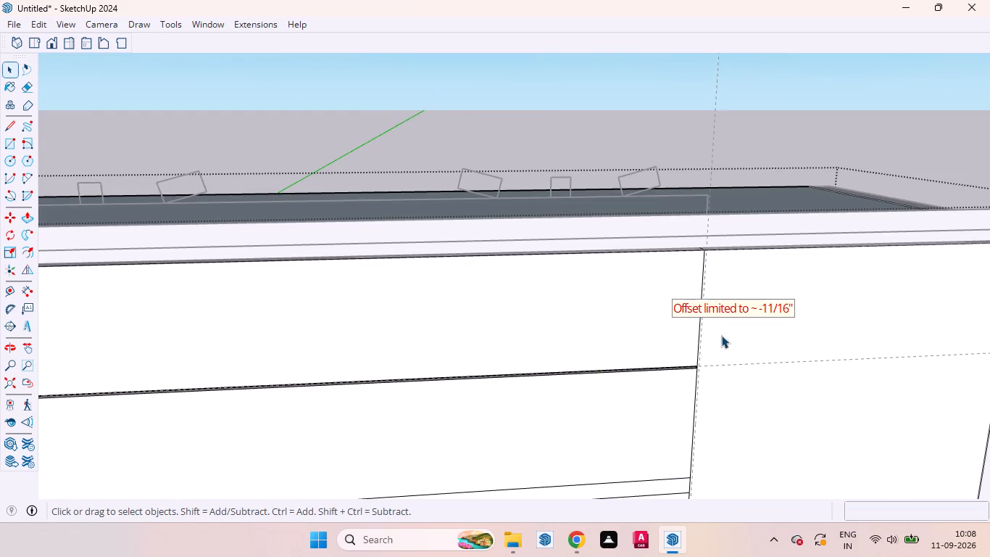
Draw a vertical gap rectangle about 1/8" by 2' 4" along the guide between the hob drawer unit and the cabinet's end front.
{"action": "key", "text": "r"}
{"action": "scroll", "coordinate": [683, 252], "scroll_direction": "up", "scroll_amount": 6}
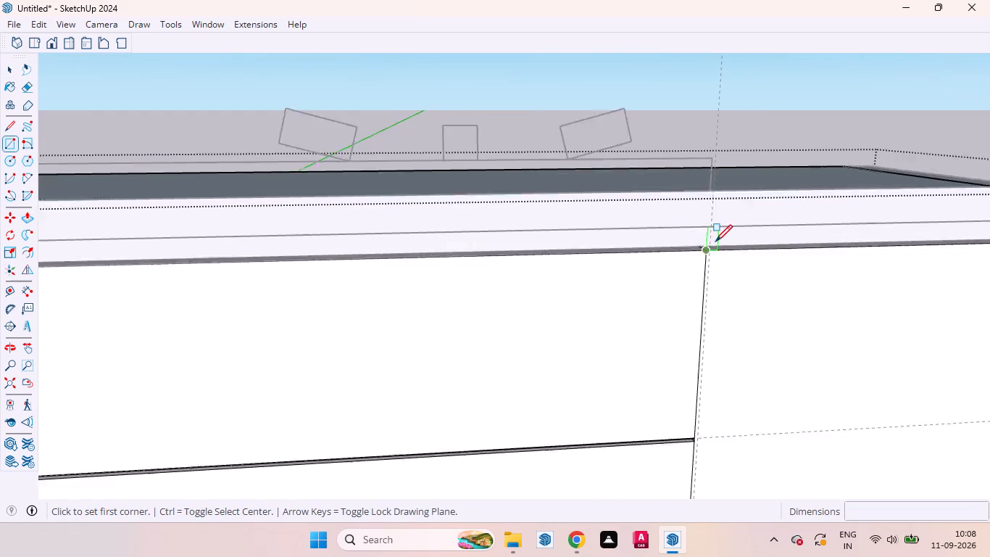
{"action": "scroll", "coordinate": [715, 242], "scroll_direction": "up", "scroll_amount": 10}
{"action": "left_click", "coordinate": [706, 241]}
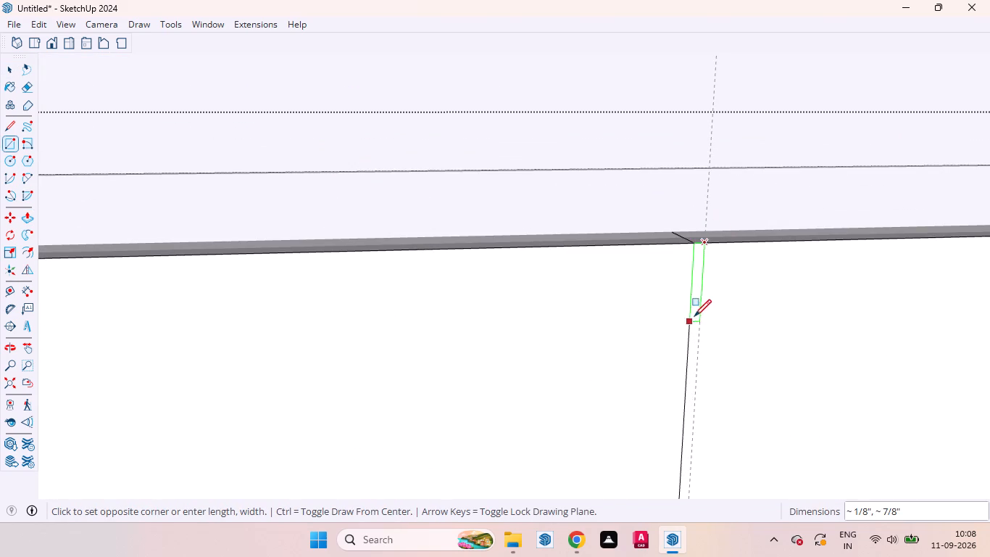
{"action": "scroll", "coordinate": [695, 316], "scroll_direction": "down", "scroll_amount": 20}
{"action": "scroll", "coordinate": [695, 316], "scroll_direction": "down", "scroll_amount": 7}
{"action": "scroll", "coordinate": [699, 252], "scroll_direction": "down", "scroll_amount": 8}
{"action": "scroll", "coordinate": [700, 386], "scroll_direction": "up", "scroll_amount": 2}
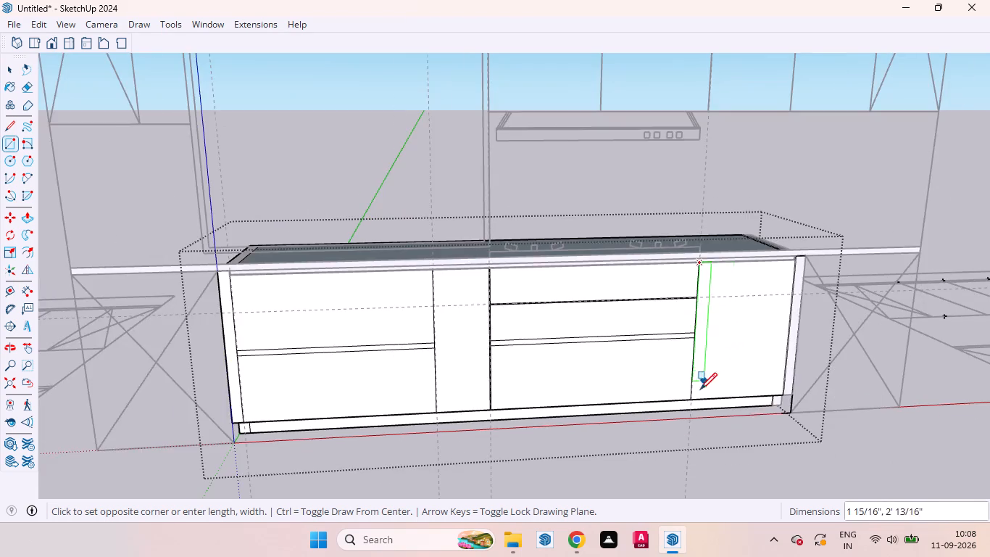
{"action": "scroll", "coordinate": [700, 389], "scroll_direction": "up", "scroll_amount": 20}
{"action": "scroll", "coordinate": [700, 389], "scroll_direction": "up", "scroll_amount": 7}
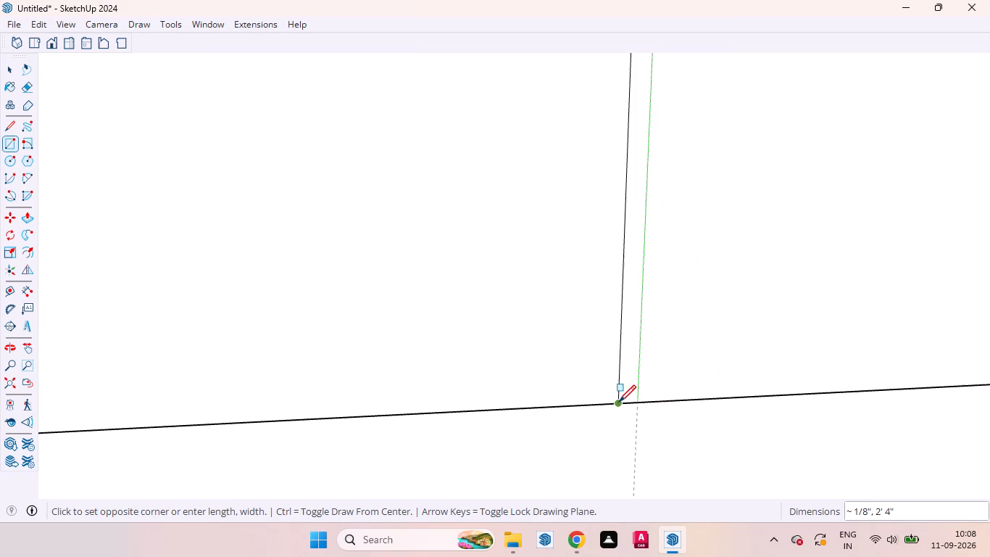
{"action": "left_click", "coordinate": [619, 402]}
Push/Pull the vertical gap strip beside the end front inward by the same depth as the other gaps.
{"action": "key", "text": "space"}
{"action": "left_click", "coordinate": [633, 355]}
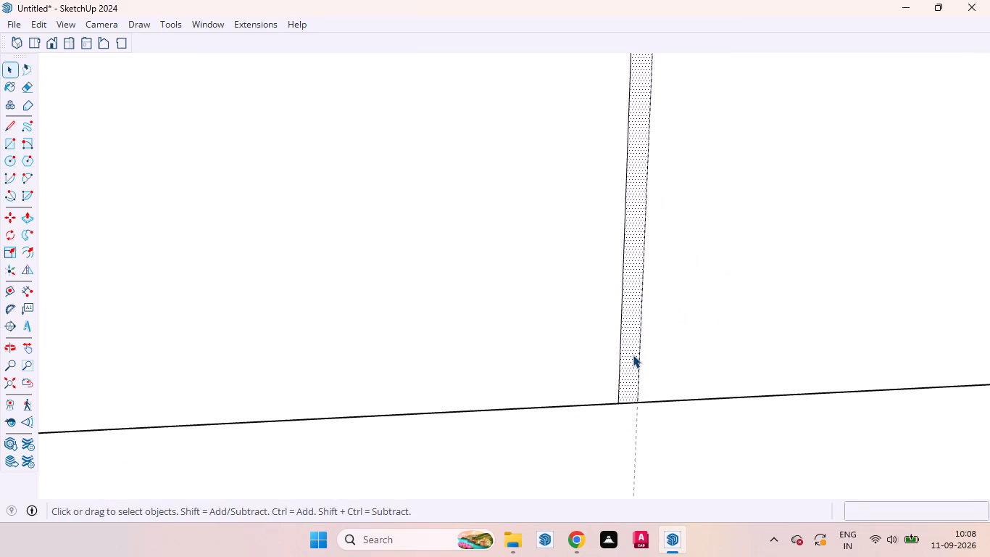
{"action": "key", "text": "p"}
{"action": "double_click", "coordinate": [633, 355]}
{"action": "scroll", "coordinate": [643, 391], "scroll_direction": "down", "scroll_amount": 16}
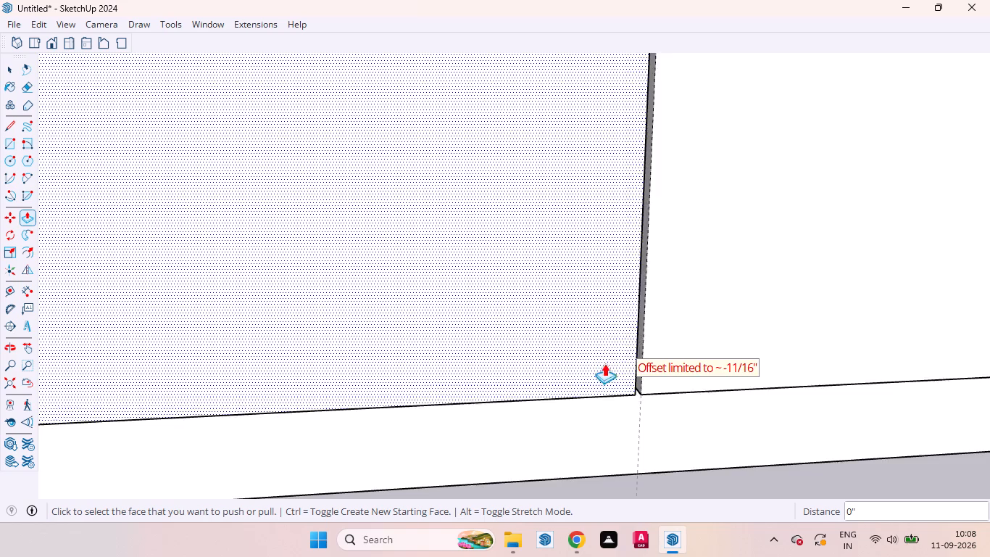
{"action": "scroll", "coordinate": [604, 363], "scroll_direction": "down", "scroll_amount": 15}
{"action": "scroll", "coordinate": [608, 428], "scroll_direction": "down", "scroll_amount": 5}
{"action": "key", "text": "space"}
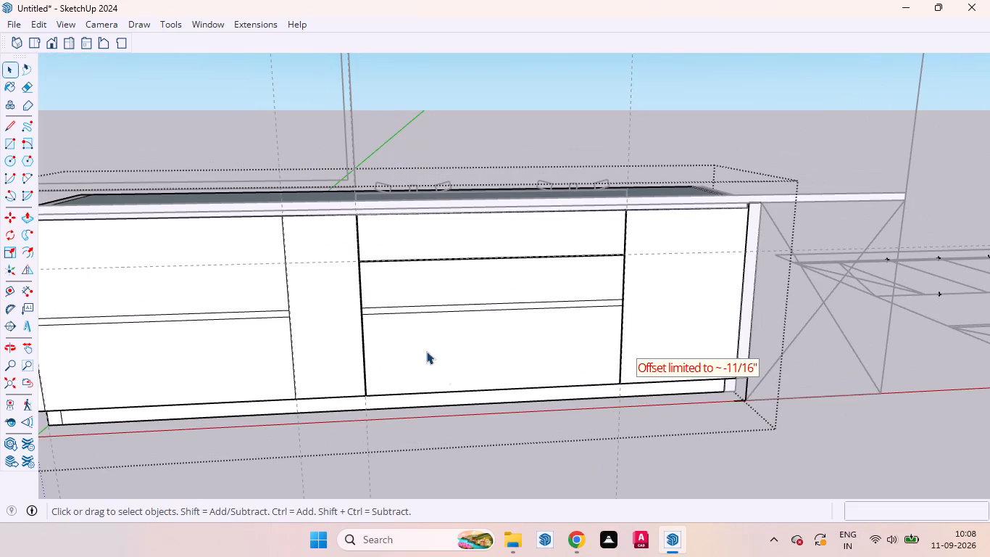
Offset the outline of the hob unit's narrow handle strip inward by about 3/16".
{"action": "scroll", "coordinate": [378, 303], "scroll_direction": "up", "scroll_amount": 17}
{"action": "middle_click_drag", "start_coordinate": [359, 316], "coordinate": [444, 286]}
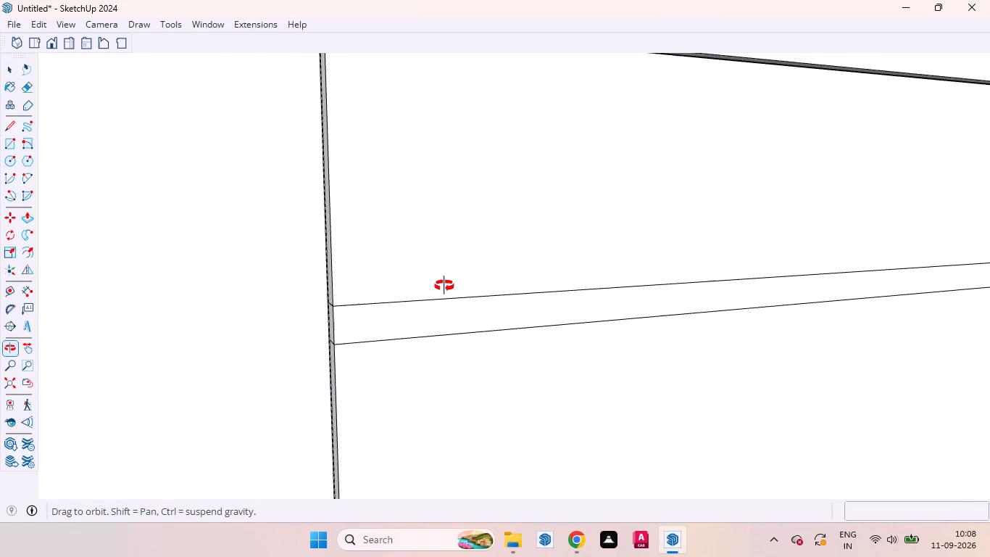
{"action": "middle_click_drag", "start_coordinate": [444, 286], "coordinate": [417, 290]}
{"action": "scroll", "coordinate": [376, 318], "scroll_direction": "up", "scroll_amount": 4}
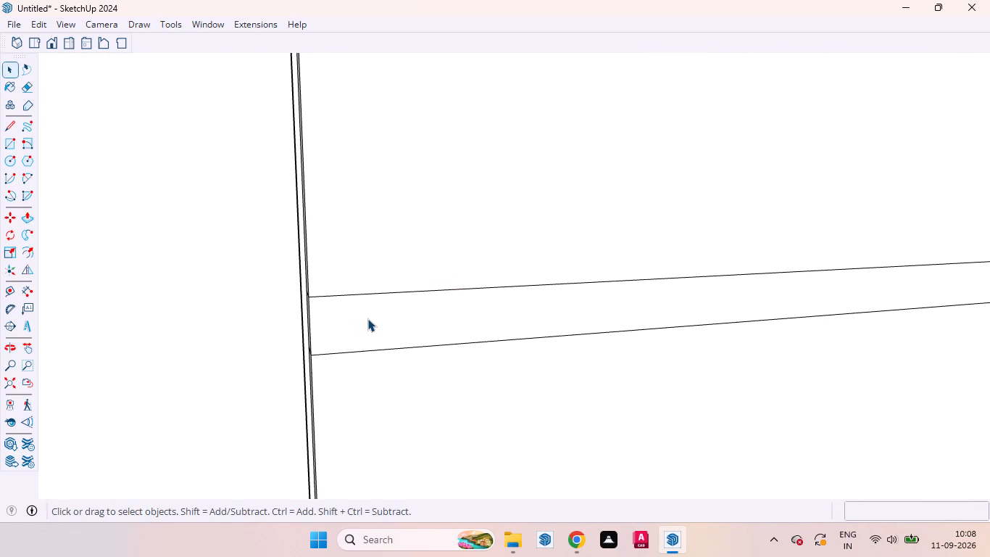
{"action": "left_click", "coordinate": [367, 318]}
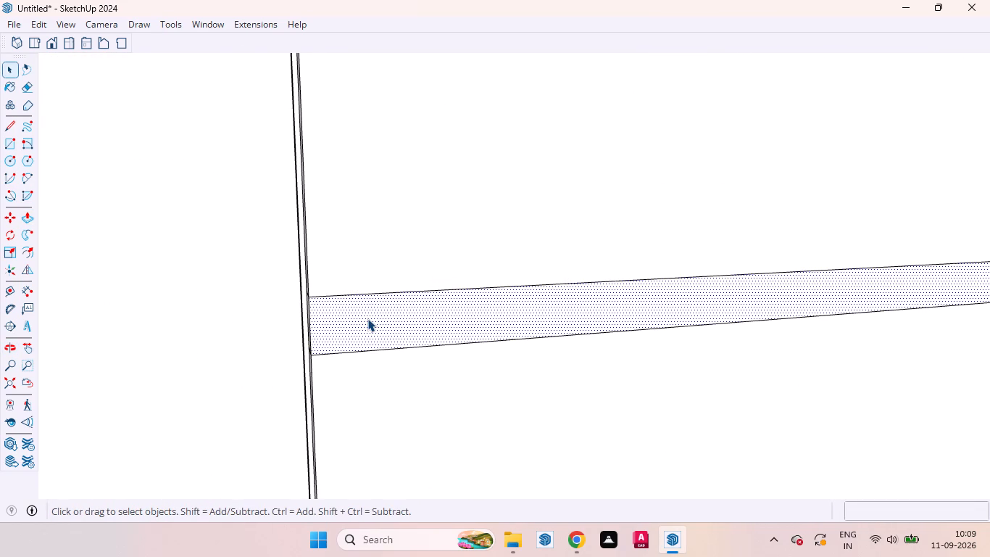
{"action": "key", "text": "f"}
{"action": "left_click", "coordinate": [320, 329]}
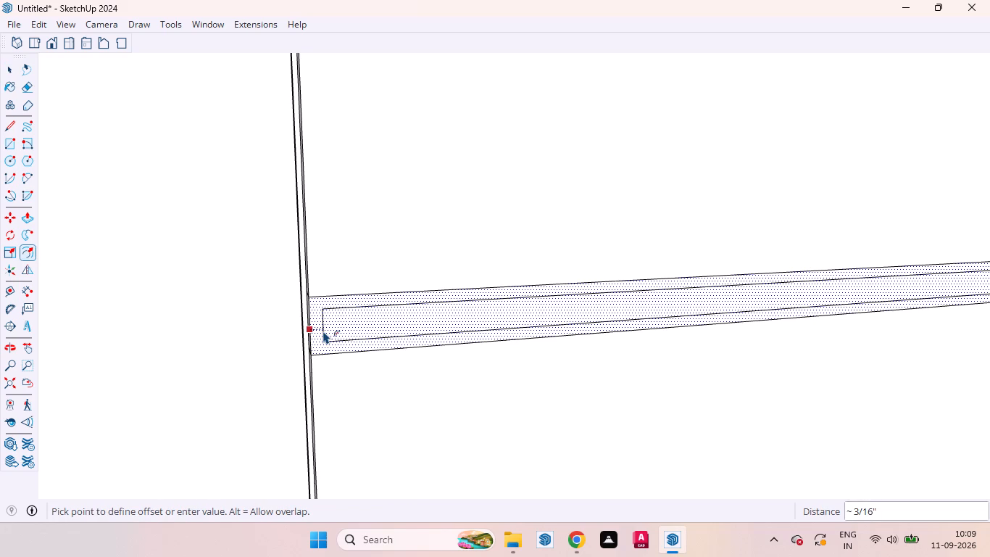
{"action": "key", "text": "space"}
Push/Pull the inner rectangle of the hob unit's handle strip inward by the same depth as the gaps.
{"action": "left_click", "coordinate": [381, 318]}
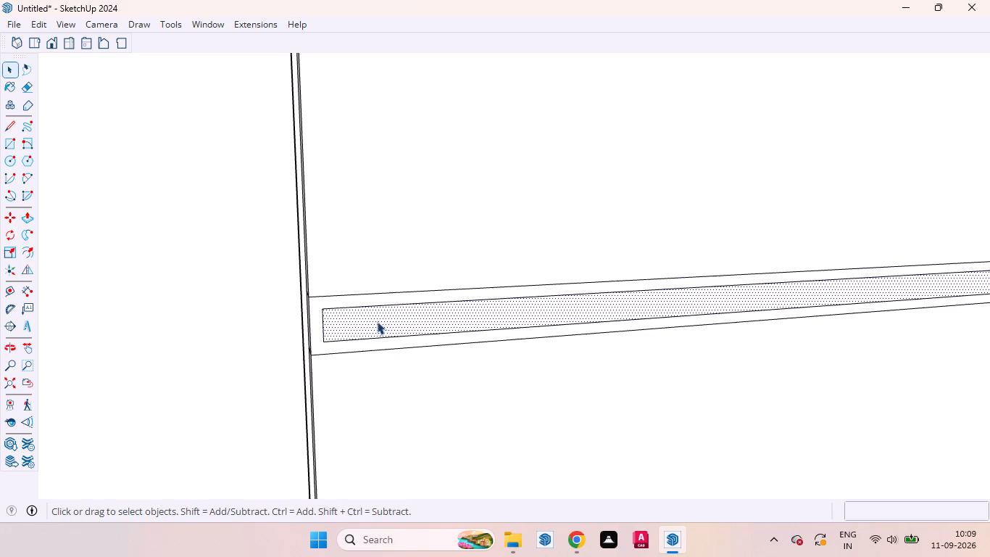
{"action": "scroll", "coordinate": [367, 318], "scroll_direction": "down", "scroll_amount": 5}
{"action": "key", "text": "p"}
{"action": "scroll", "coordinate": [416, 311], "scroll_direction": "up", "scroll_amount": 5}
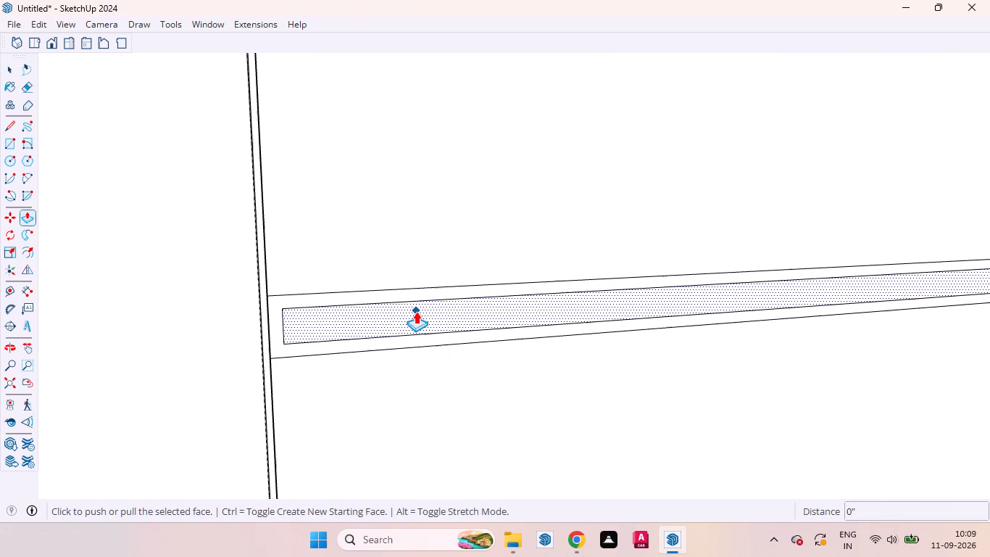
{"action": "double_click", "coordinate": [416, 312]}
{"action": "scroll", "coordinate": [438, 304], "scroll_direction": "down", "scroll_amount": 20}
{"action": "scroll", "coordinate": [438, 304], "scroll_direction": "down", "scroll_amount": 5}
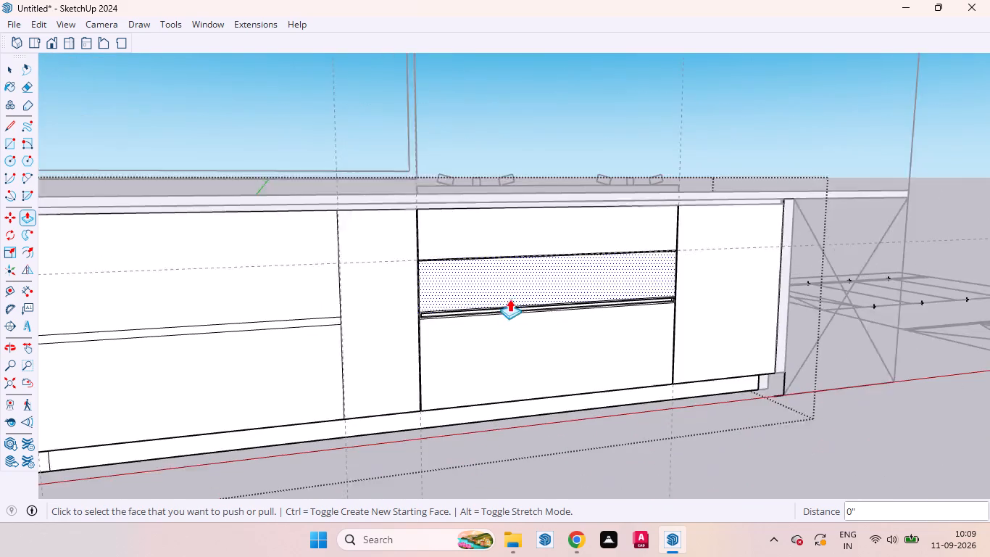
{"action": "key", "text": "space"}
Offset the outline of the other drawer unit's handle strip inward by the same distance as the hob unit's strip.
{"action": "scroll", "coordinate": [650, 363], "scroll_direction": "down", "scroll_amount": 4}
{"action": "scroll", "coordinate": [482, 337], "scroll_direction": "up", "scroll_amount": 4}
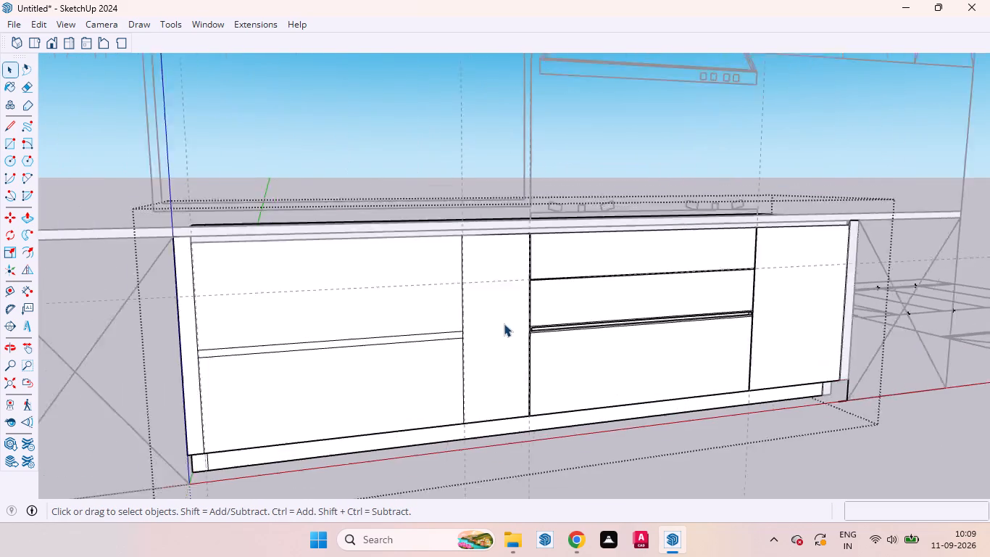
{"action": "scroll", "coordinate": [504, 323], "scroll_direction": "up", "scroll_amount": 7}
{"action": "left_click", "coordinate": [417, 334]}
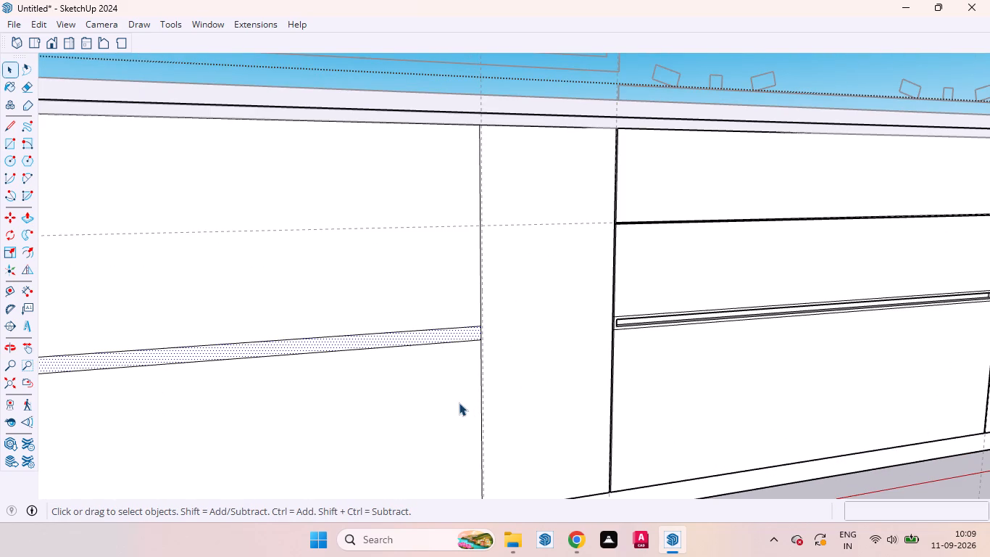
{"action": "key", "text": "f"}
{"action": "scroll", "coordinate": [473, 356], "scroll_direction": "up", "scroll_amount": 10}
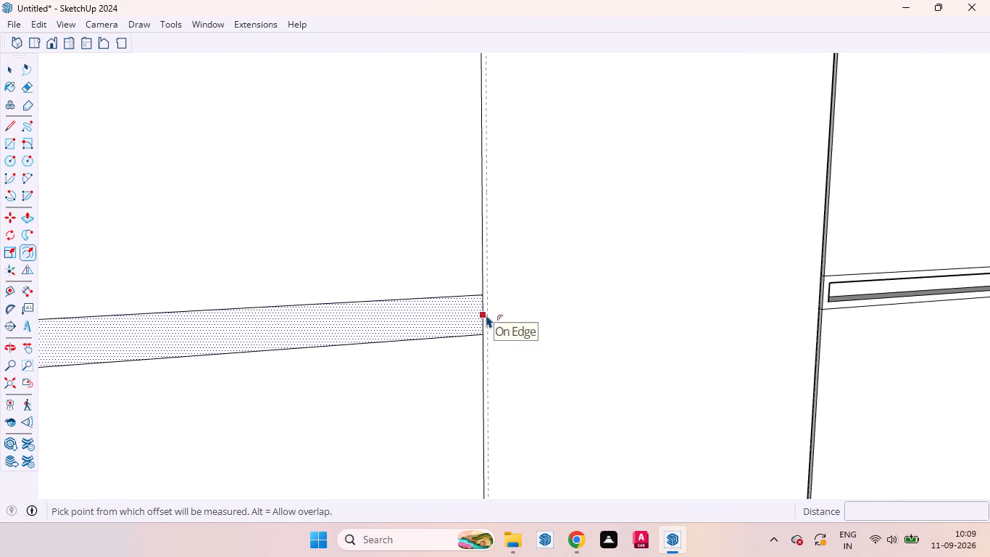
{"action": "double_click", "coordinate": [486, 315]}
{"action": "key", "text": "space"}
Push/Pull the inner rectangle of that second handle strip inward by the same depth as the first recess.
{"action": "left_click", "coordinate": [448, 315]}
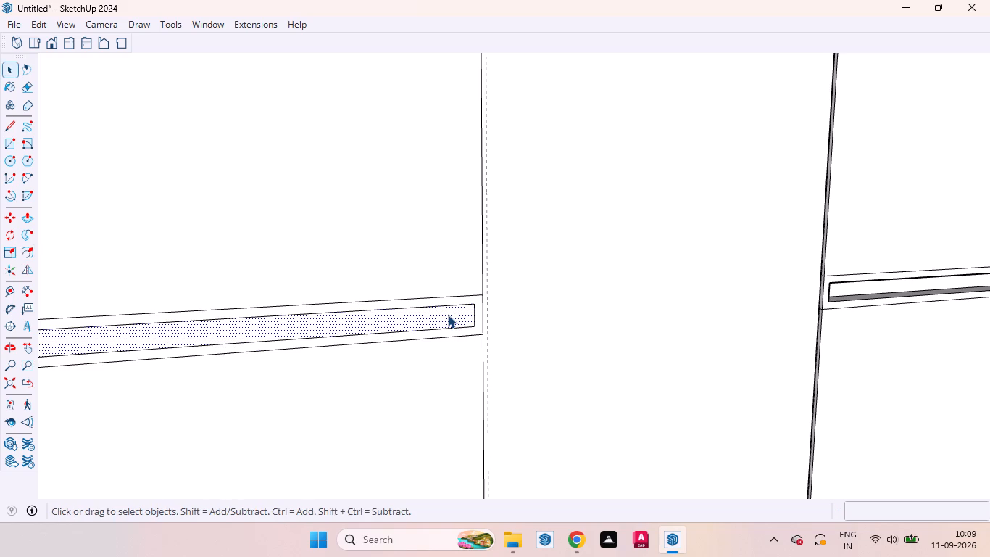
{"action": "key", "text": "p"}
{"action": "double_click", "coordinate": [448, 315]}
{"action": "scroll", "coordinate": [512, 337], "scroll_direction": "down", "scroll_amount": 1}
{"action": "scroll", "coordinate": [512, 337], "scroll_direction": "up", "scroll_amount": 1}
{"action": "scroll", "coordinate": [512, 337], "scroll_direction": "down", "scroll_amount": 4}
{"action": "scroll", "coordinate": [512, 337], "scroll_direction": "up", "scroll_amount": 1}
{"action": "scroll", "coordinate": [512, 337], "scroll_direction": "down", "scroll_amount": 2}
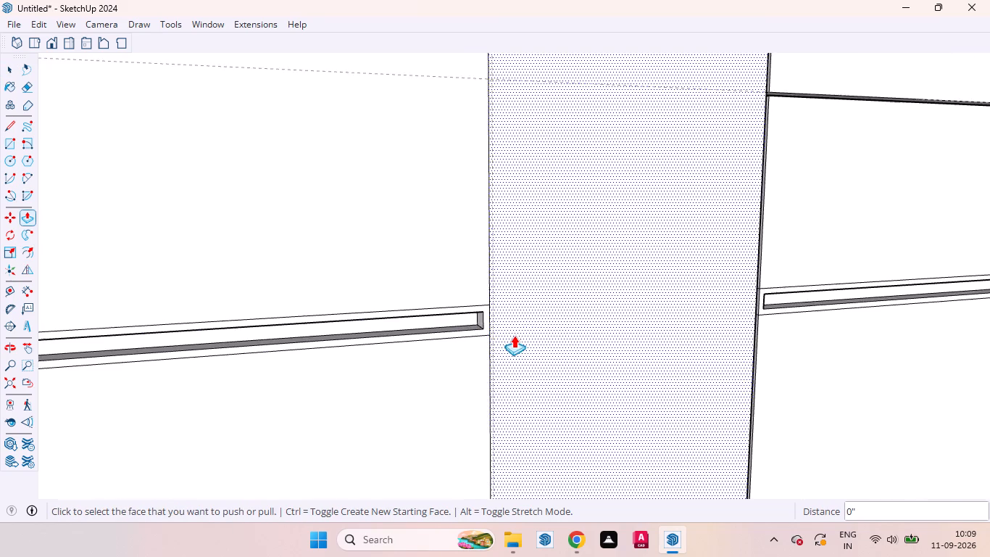
{"action": "scroll", "coordinate": [514, 335], "scroll_direction": "down", "scroll_amount": 17}
{"action": "key", "text": "space"}
{"action": "left_click", "coordinate": [573, 413]}
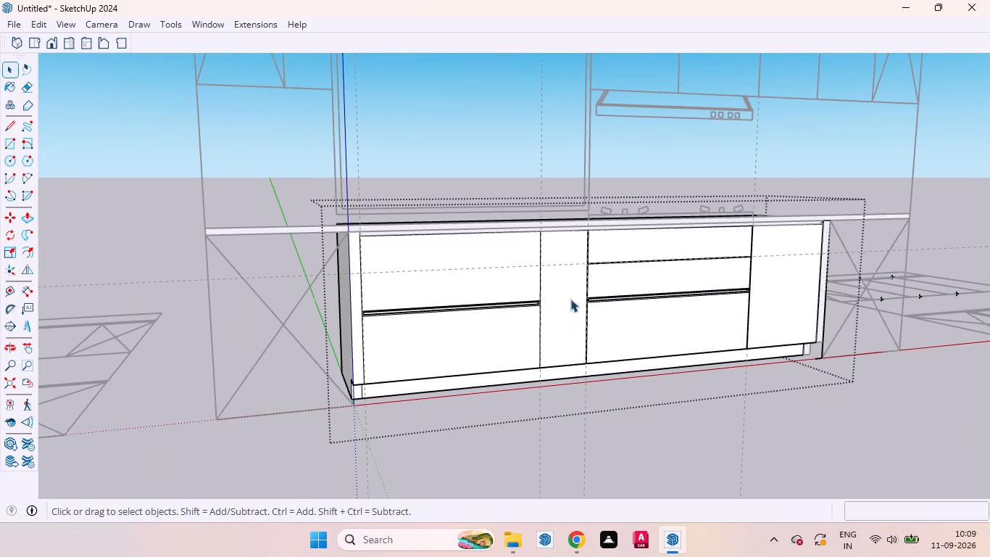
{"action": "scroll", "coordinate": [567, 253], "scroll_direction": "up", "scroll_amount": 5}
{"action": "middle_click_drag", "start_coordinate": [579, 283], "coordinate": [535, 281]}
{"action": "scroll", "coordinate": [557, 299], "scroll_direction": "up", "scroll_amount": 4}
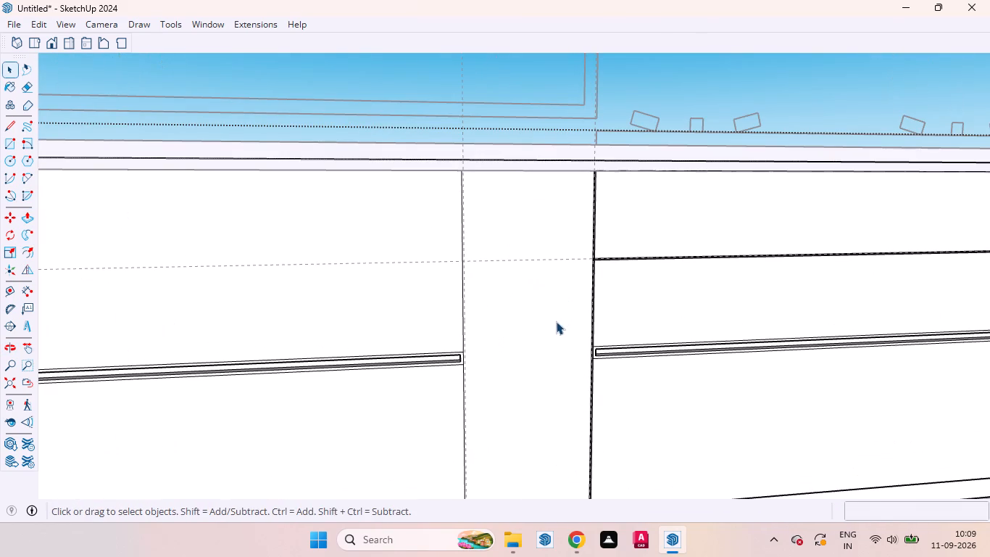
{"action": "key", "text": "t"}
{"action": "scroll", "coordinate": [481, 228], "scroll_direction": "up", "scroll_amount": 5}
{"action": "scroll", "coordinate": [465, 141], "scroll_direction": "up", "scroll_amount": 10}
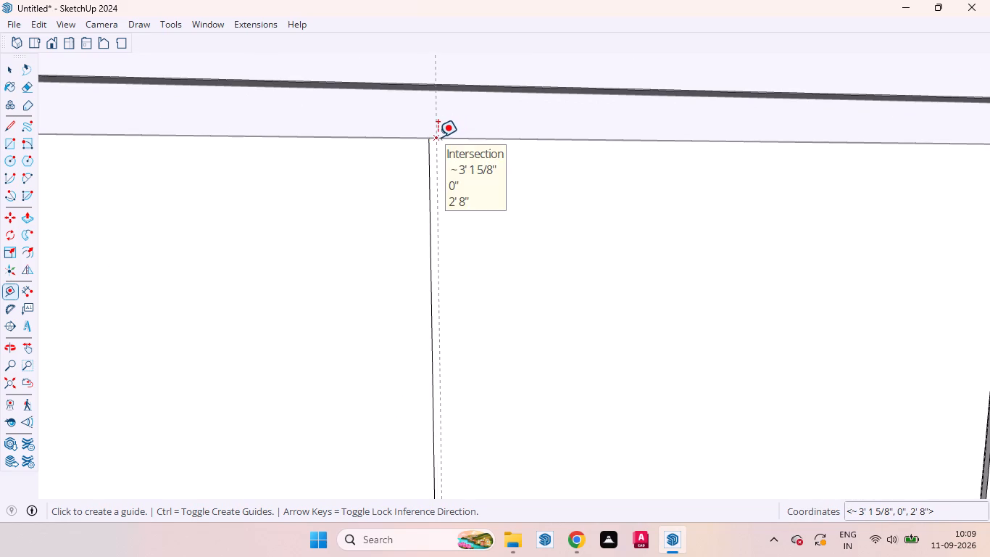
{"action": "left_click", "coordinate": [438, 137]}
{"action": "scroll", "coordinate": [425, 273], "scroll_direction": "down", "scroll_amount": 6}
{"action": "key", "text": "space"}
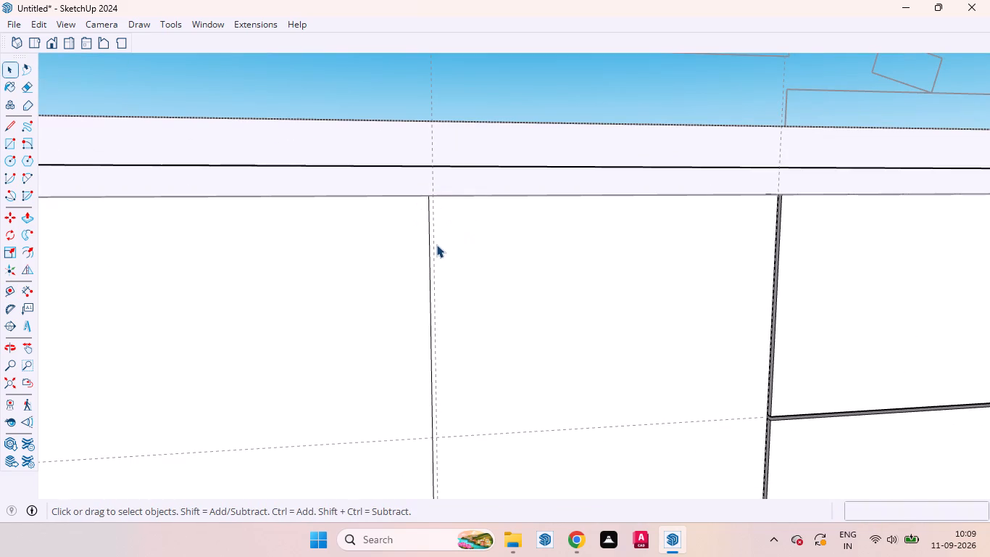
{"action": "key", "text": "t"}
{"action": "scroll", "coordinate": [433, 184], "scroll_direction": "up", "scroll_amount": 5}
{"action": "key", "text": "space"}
Draw a narrow vertical gap rectangle about 2' 4" high between the guide and the edge of the two-drawer unit beside the narrow front.
{"action": "key", "text": "r"}
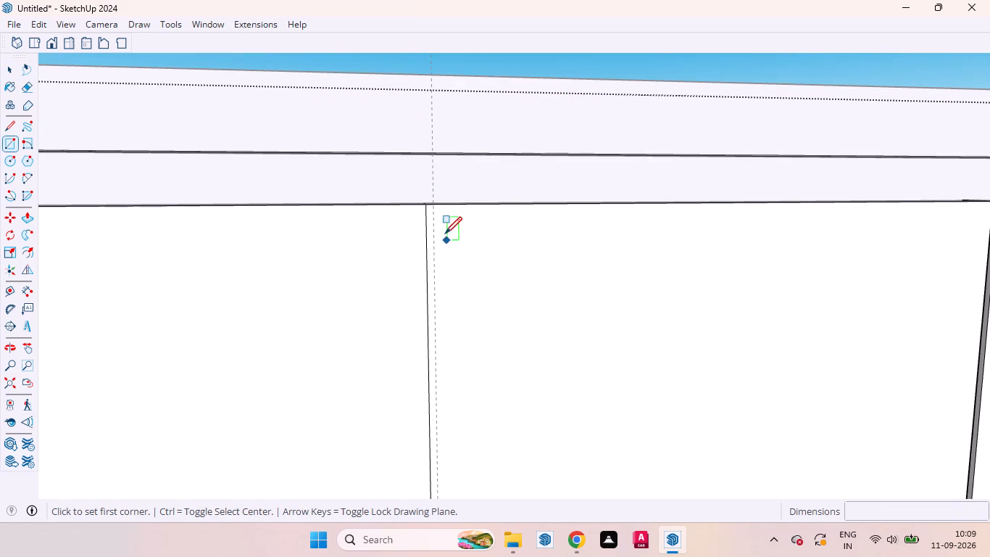
{"action": "scroll", "coordinate": [443, 205], "scroll_direction": "up", "scroll_amount": 5}
{"action": "left_click", "coordinate": [427, 205]}
{"action": "scroll", "coordinate": [433, 319], "scroll_direction": "down", "scroll_amount": 4}
{"action": "scroll", "coordinate": [433, 315], "scroll_direction": "up", "scroll_amount": 1}
{"action": "scroll", "coordinate": [433, 313], "scroll_direction": "down", "scroll_amount": 5}
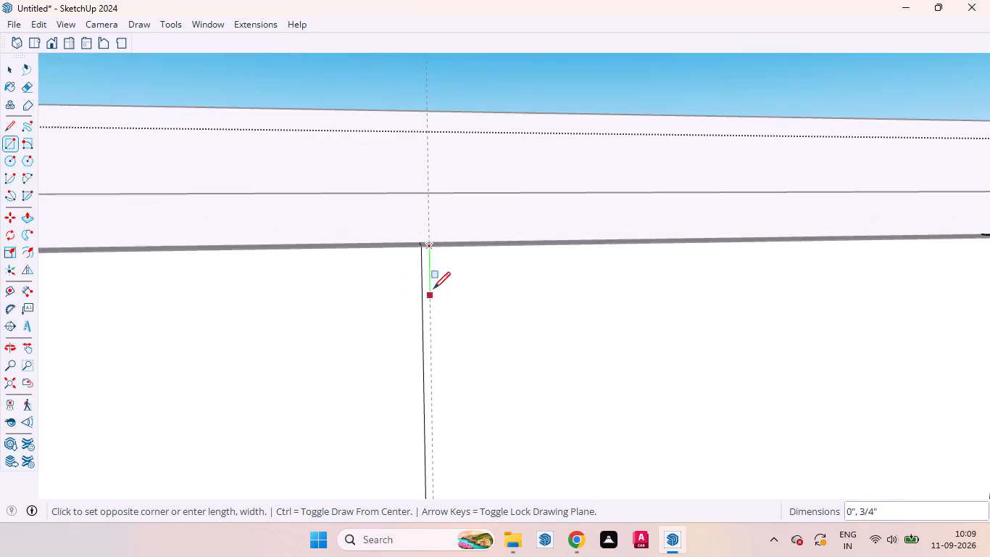
{"action": "scroll", "coordinate": [433, 289], "scroll_direction": "down", "scroll_amount": 20}
{"action": "scroll", "coordinate": [433, 289], "scroll_direction": "down", "scroll_amount": 1}
{"action": "scroll", "coordinate": [494, 316], "scroll_direction": "down", "scroll_amount": 6}
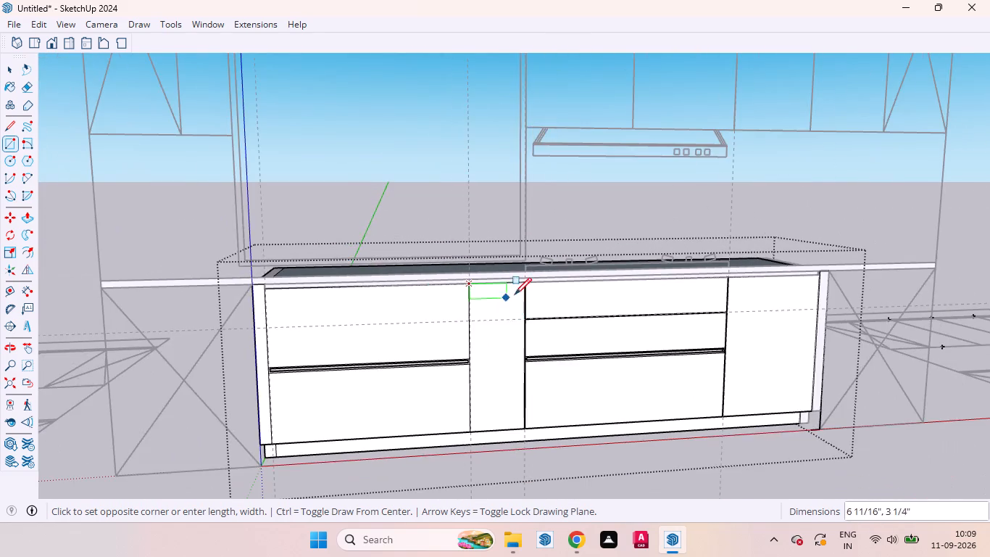
{"action": "scroll", "coordinate": [474, 427], "scroll_direction": "up", "scroll_amount": 9}
{"action": "scroll", "coordinate": [472, 437], "scroll_direction": "down", "scroll_amount": 2}
{"action": "scroll", "coordinate": [472, 437], "scroll_direction": "up", "scroll_amount": 20}
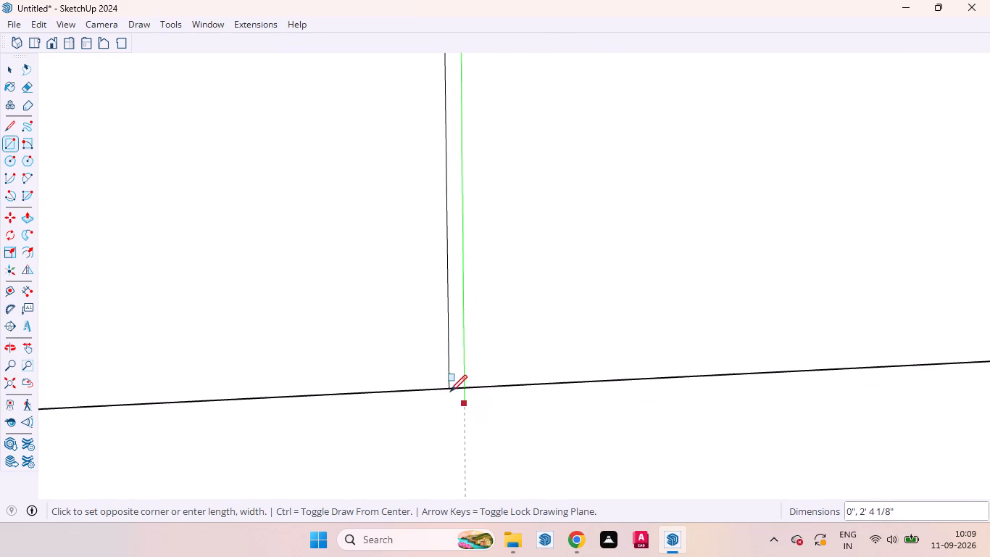
{"action": "left_click", "coordinate": [448, 384]}
{"action": "key", "text": "space"}
Push/Pull the vertical gap strip between the two-drawer unit and the narrow front inward by the same depth as the other gaps.
{"action": "left_click", "coordinate": [457, 342]}
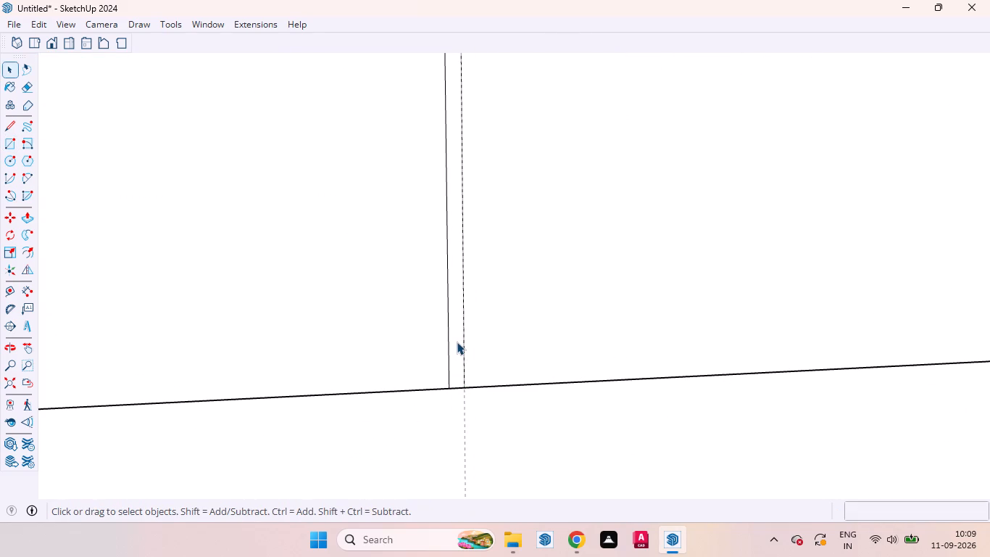
{"action": "key", "text": "p"}
{"action": "double_click", "coordinate": [457, 342]}
{"action": "scroll", "coordinate": [497, 381], "scroll_direction": "down", "scroll_amount": 5}
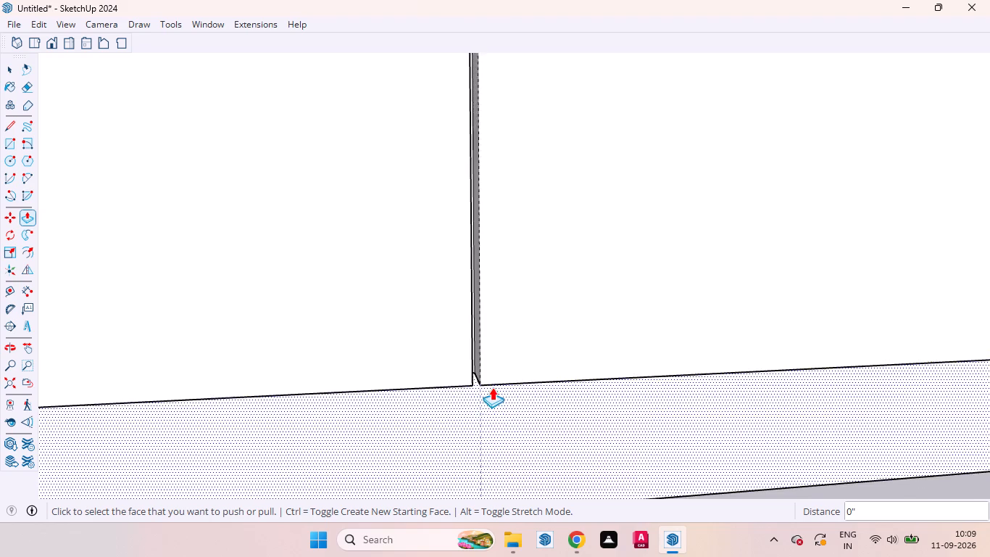
{"action": "scroll", "coordinate": [492, 387], "scroll_direction": "down", "scroll_amount": 20}
{"action": "scroll", "coordinate": [492, 387], "scroll_direction": "down", "scroll_amount": 5}
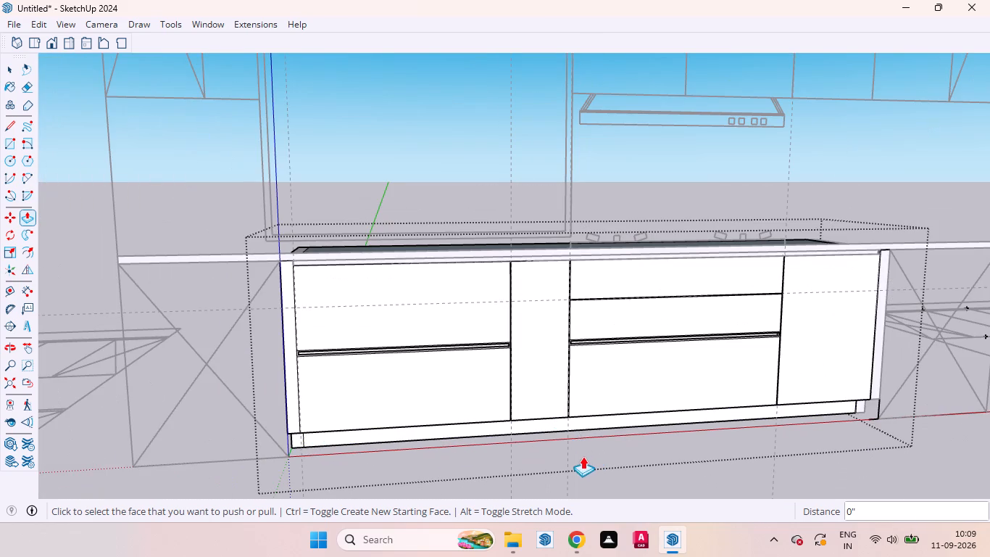
{"action": "key", "text": "space"}
Inspect the gaps and handle recesses across the cabinet's fronts, and leave the cabinet's group editing.
{"action": "scroll", "coordinate": [883, 381], "scroll_direction": "up", "scroll_amount": 4}
{"action": "middle_click_drag", "start_coordinate": [881, 408], "coordinate": [825, 406]}
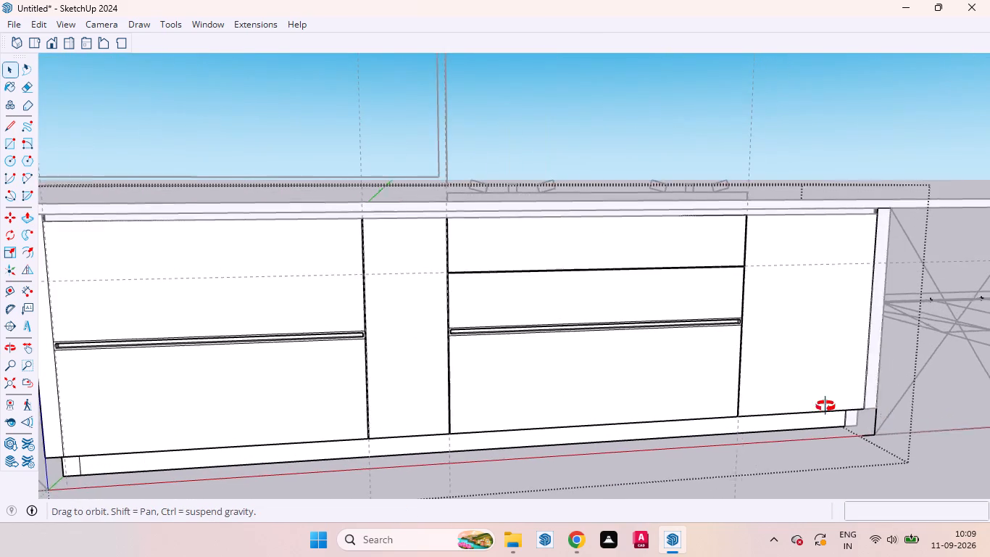
{"action": "middle_click_drag", "start_coordinate": [825, 406], "coordinate": [748, 381]}
{"action": "scroll", "coordinate": [744, 379], "scroll_direction": "up", "scroll_amount": 1}
{"action": "scroll", "coordinate": [717, 371], "scroll_direction": "down", "scroll_amount": 5}
{"action": "scroll", "coordinate": [849, 313], "scroll_direction": "up", "scroll_amount": 5}
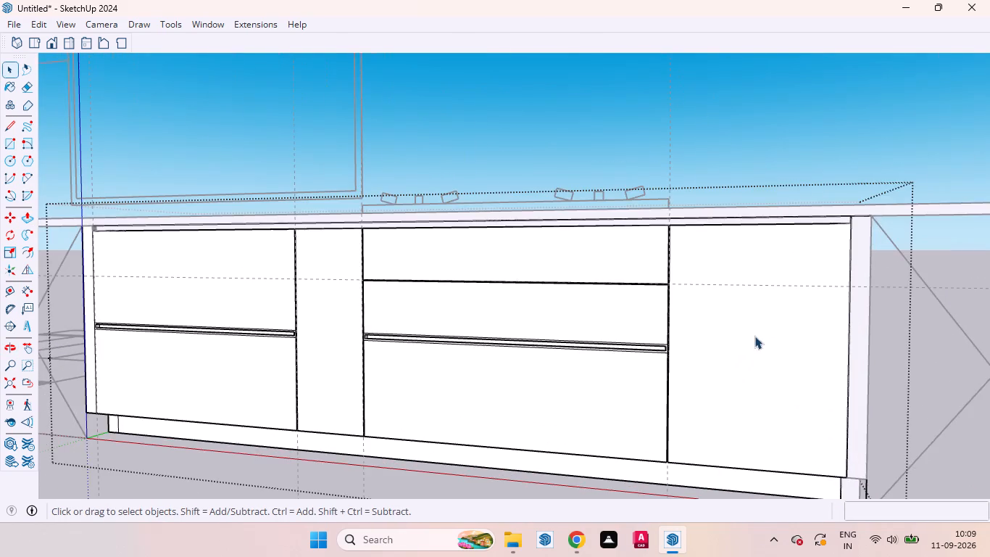
{"action": "scroll", "coordinate": [762, 332], "scroll_direction": "down", "scroll_amount": 11}
{"action": "left_click", "coordinate": [632, 461]}
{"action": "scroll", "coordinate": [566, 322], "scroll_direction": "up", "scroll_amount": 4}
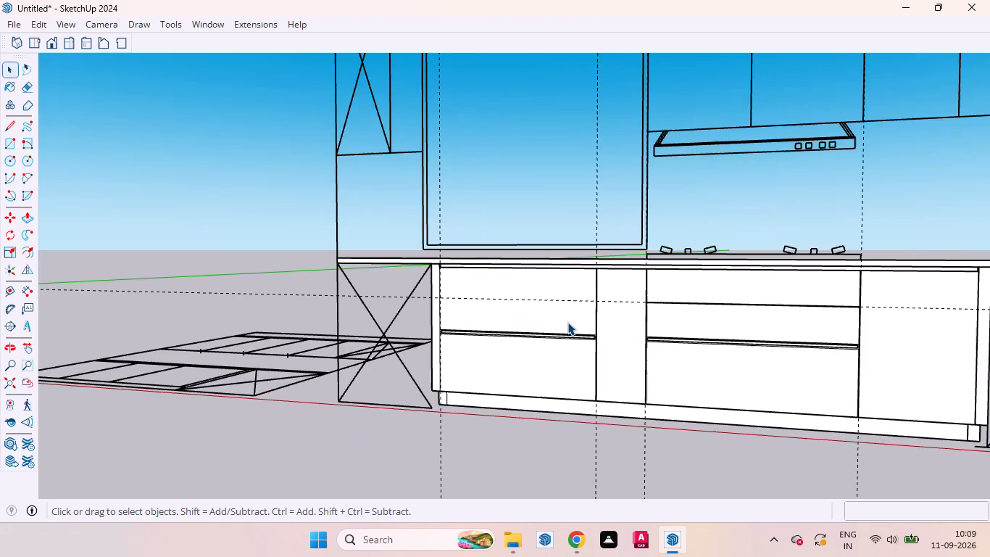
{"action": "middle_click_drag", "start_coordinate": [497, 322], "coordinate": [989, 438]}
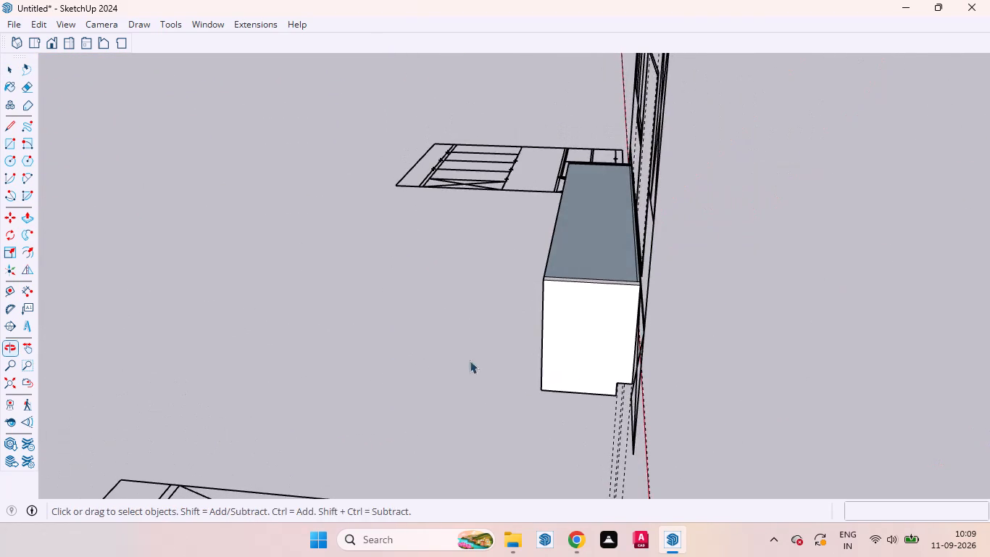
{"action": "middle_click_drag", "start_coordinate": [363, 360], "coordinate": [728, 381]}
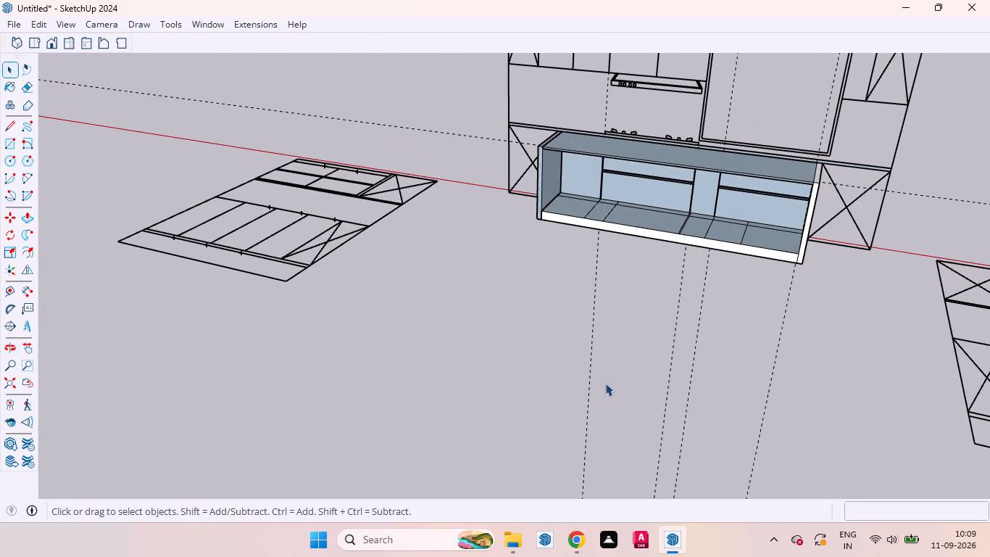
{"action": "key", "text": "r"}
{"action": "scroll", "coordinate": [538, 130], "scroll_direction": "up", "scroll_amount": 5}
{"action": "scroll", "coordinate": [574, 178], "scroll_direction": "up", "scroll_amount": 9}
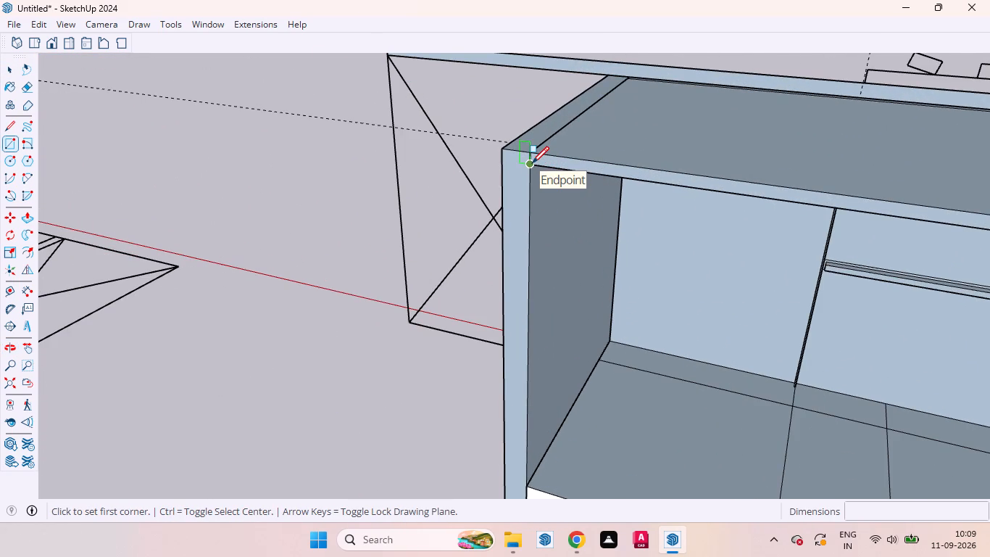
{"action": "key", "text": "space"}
Open the cabinet group and Push/Pull the inner face of the end front out through the open back by about 10' 7".
{"action": "left_click", "coordinate": [689, 235]}
{"action": "triple_click", "coordinate": [689, 235]}
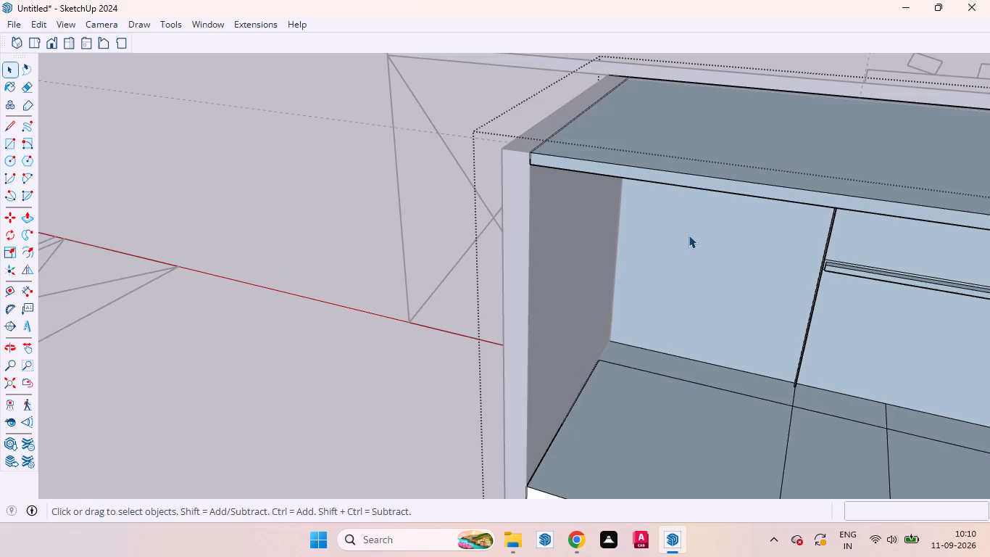
{"action": "double_click", "coordinate": [691, 239]}
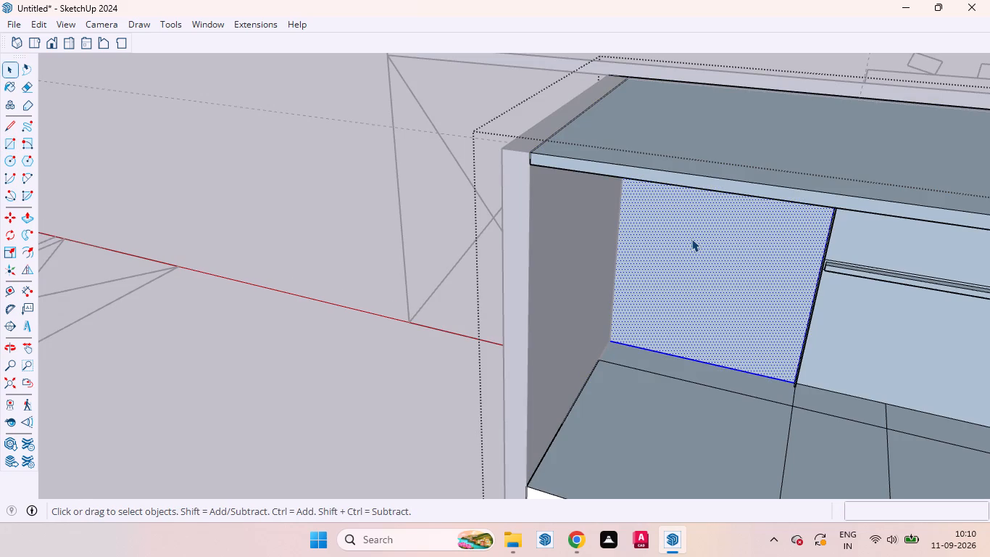
{"action": "key", "text": "p"}
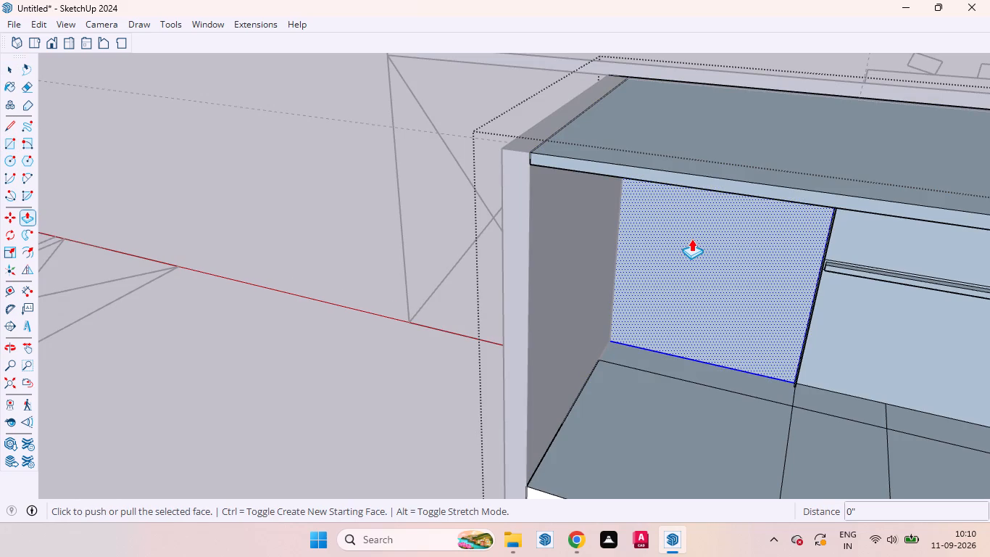
{"action": "left_click", "coordinate": [691, 239]}
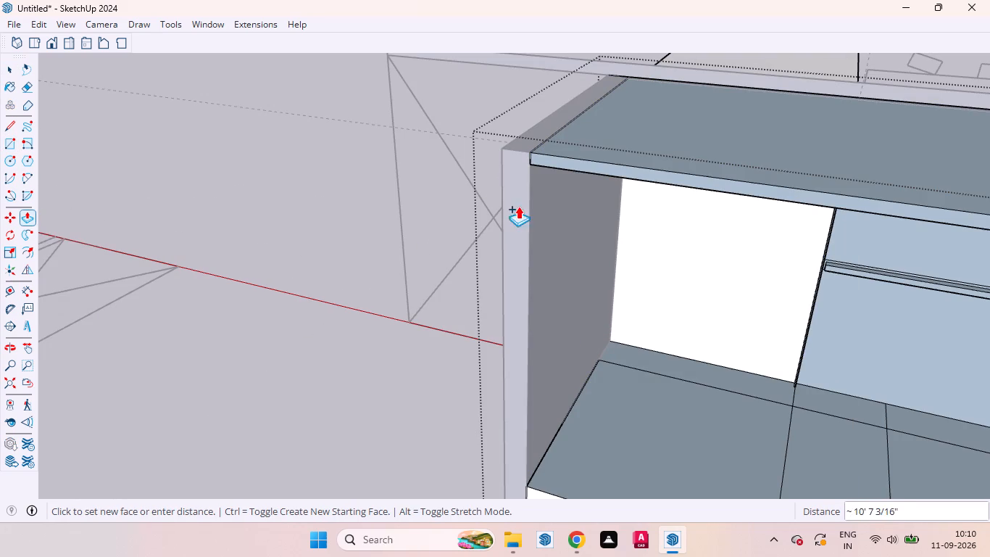
{"action": "left_click", "coordinate": [530, 160]}
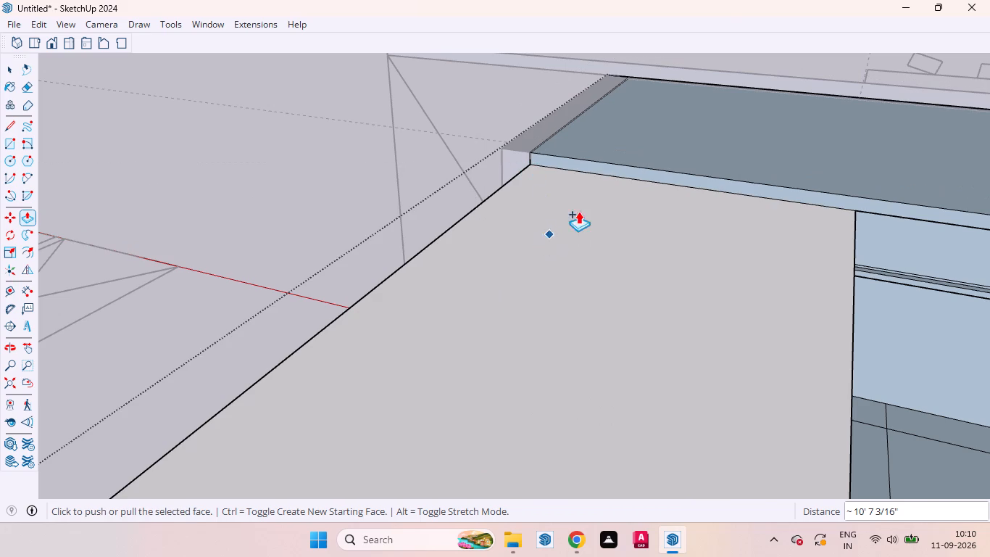
{"action": "scroll", "coordinate": [567, 184], "scroll_direction": "down", "scroll_amount": 12}
{"action": "scroll", "coordinate": [641, 198], "scroll_direction": "down", "scroll_amount": 6}
{"action": "scroll", "coordinate": [676, 267], "scroll_direction": "down", "scroll_amount": 2}
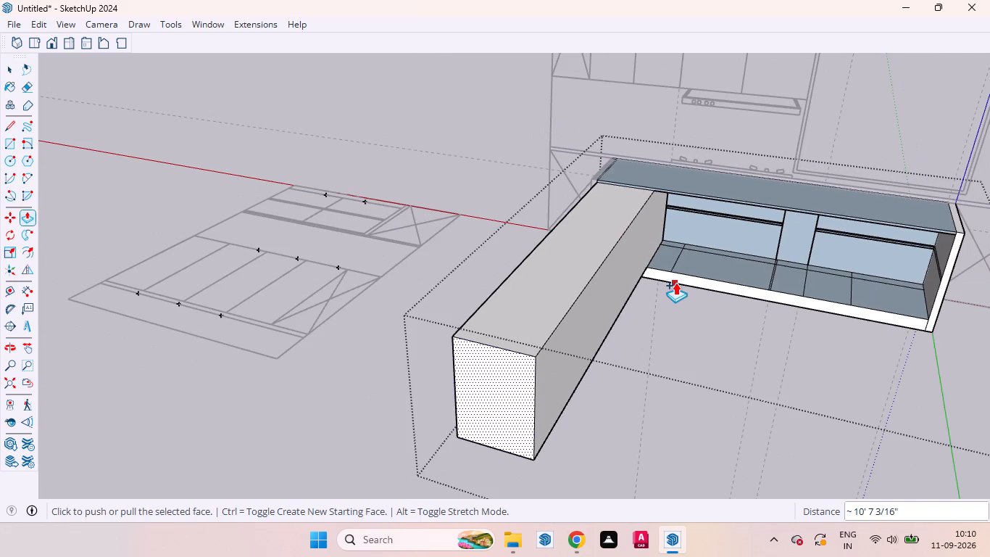
Undo the overlong pull and Push/Pull the end front's inner face out flush with the cabinet's open back edge.
{"action": "key", "text": "ctrl+z"}
{"action": "scroll", "coordinate": [644, 213], "scroll_direction": "up", "scroll_amount": 5}
{"action": "left_click", "coordinate": [644, 211]}
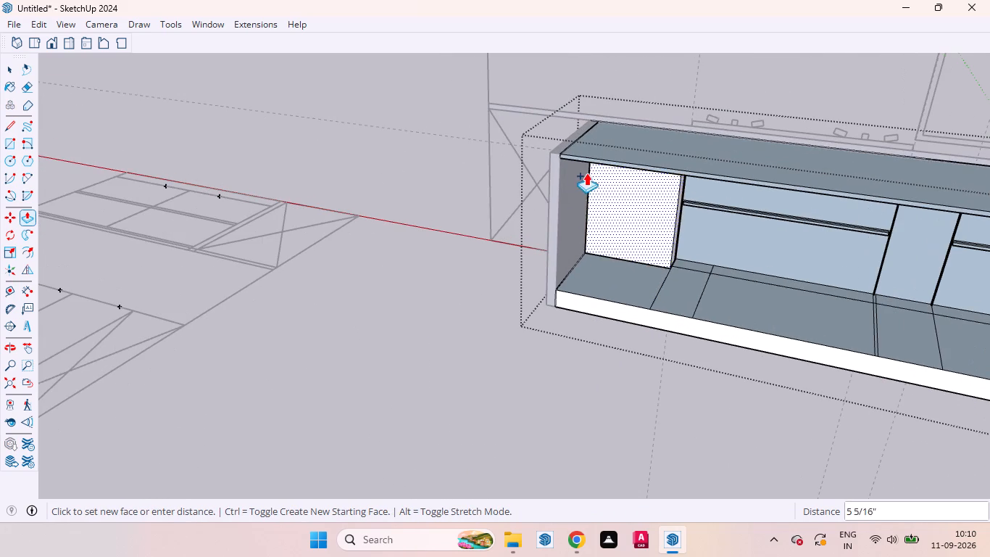
{"action": "left_click", "coordinate": [564, 154]}
Repeat the same Push/Pull depth on the inner faces of the three drawer fronts in the unit beside the end front.
{"action": "double_click", "coordinate": [731, 199]}
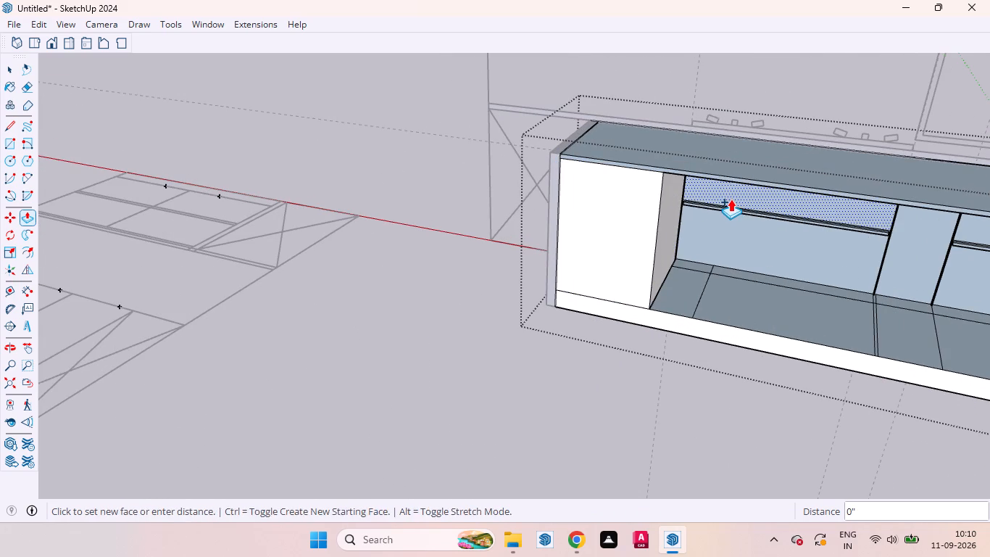
{"action": "scroll", "coordinate": [717, 266], "scroll_direction": "up", "scroll_amount": 1}
{"action": "middle_click_drag", "start_coordinate": [717, 266], "coordinate": [727, 207]}
{"action": "scroll", "coordinate": [707, 144], "scroll_direction": "up", "scroll_amount": 5}
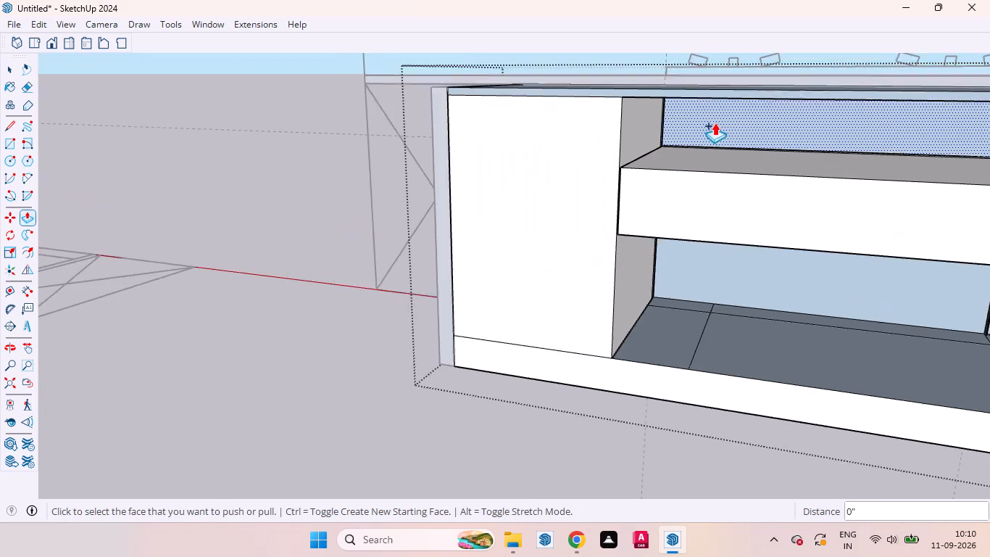
{"action": "double_click", "coordinate": [715, 117]}
{"action": "middle_click_drag", "start_coordinate": [733, 308], "coordinate": [755, 228]}
{"action": "double_click", "coordinate": [733, 245]}
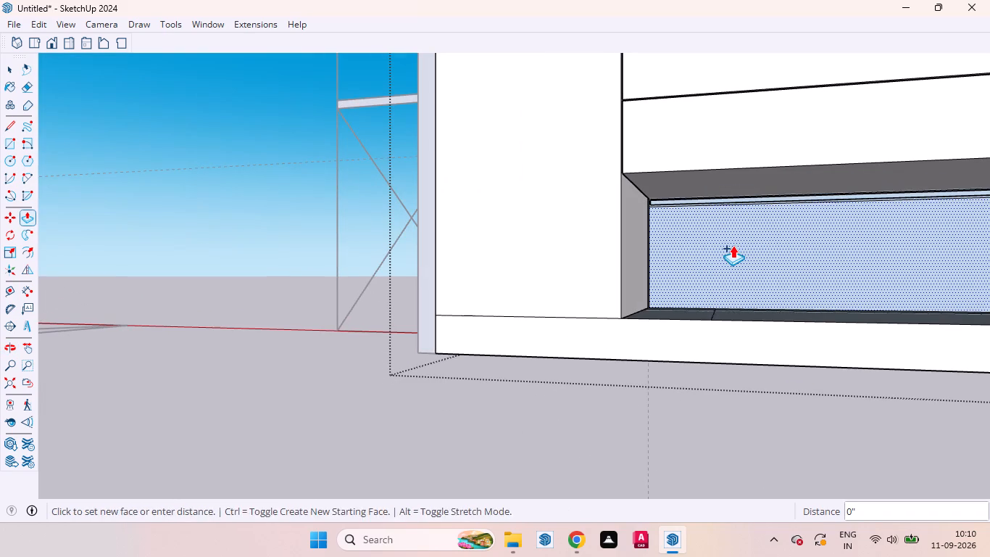
Repeat the same Push/Pull depth on the inner faces of the narrow front and the two-drawer unit's upper and lower fronts.
{"action": "scroll", "coordinate": [683, 156], "scroll_direction": "up", "scroll_amount": 20}
{"action": "scroll", "coordinate": [683, 156], "scroll_direction": "up", "scroll_amount": 5}
{"action": "scroll", "coordinate": [697, 248], "scroll_direction": "down", "scroll_amount": 1}
{"action": "scroll", "coordinate": [697, 248], "scroll_direction": "up", "scroll_amount": 1}
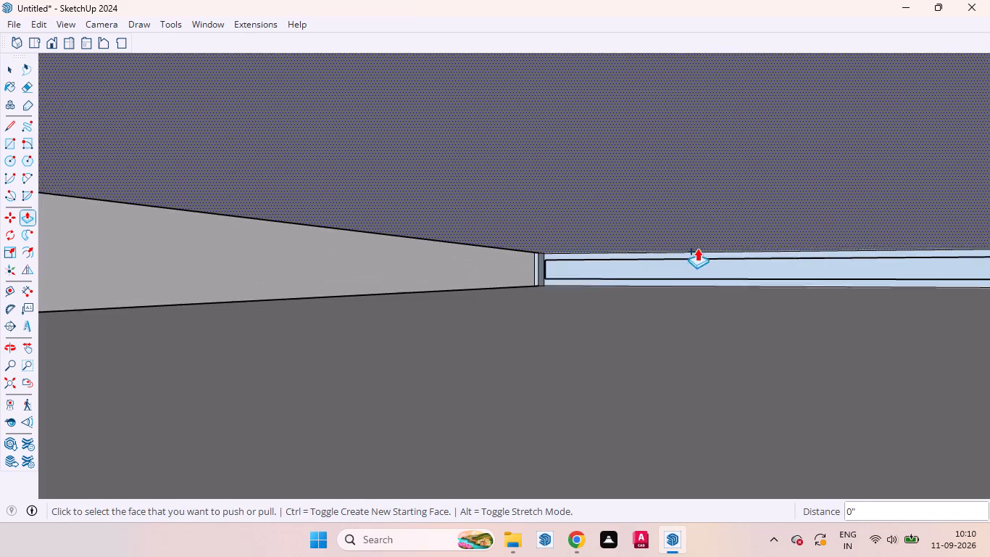
{"action": "scroll", "coordinate": [697, 248], "scroll_direction": "up", "scroll_amount": 1}
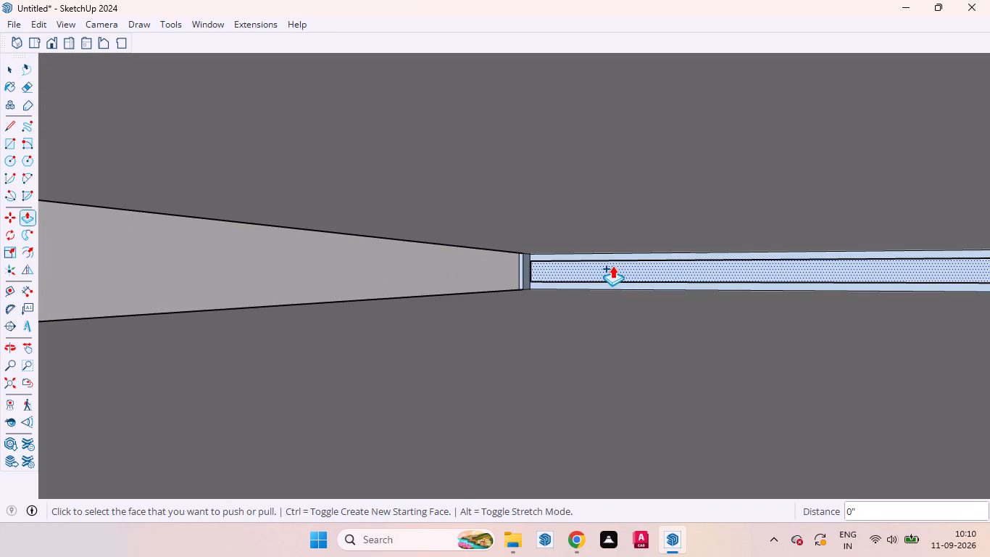
{"action": "scroll", "coordinate": [578, 278], "scroll_direction": "down", "scroll_amount": 19}
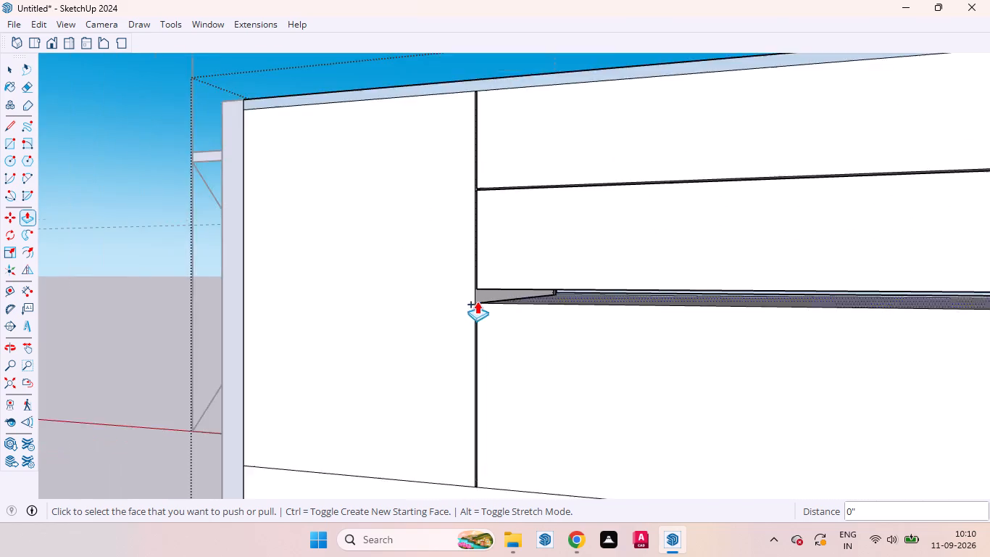
{"action": "scroll", "coordinate": [477, 301], "scroll_direction": "down", "scroll_amount": 12}
{"action": "scroll", "coordinate": [720, 284], "scroll_direction": "up", "scroll_amount": 5}
{"action": "double_click", "coordinate": [659, 273]}
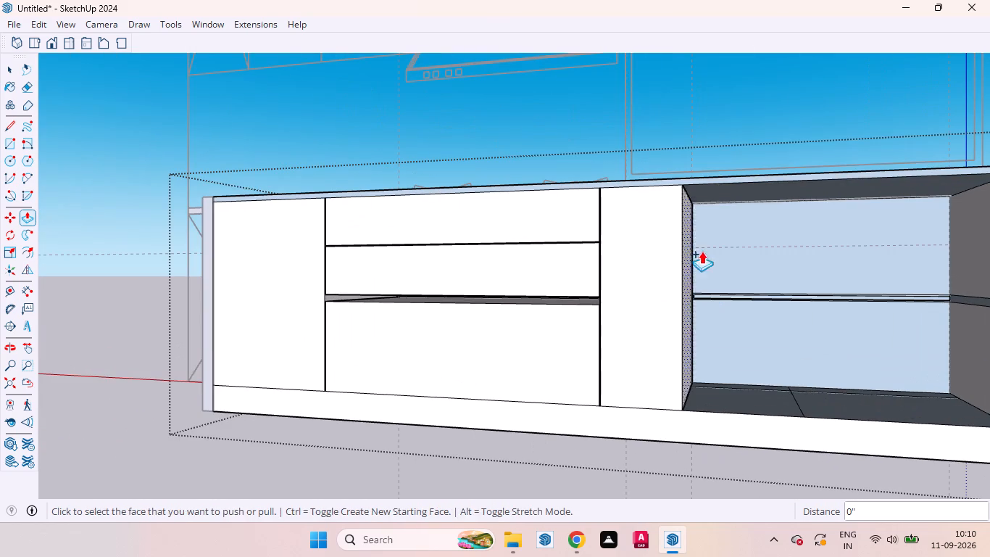
{"action": "double_click", "coordinate": [806, 252]}
{"action": "double_click", "coordinate": [789, 337]}
Return to the cabinet's front side and leave the cabinet's group editing.
{"action": "scroll", "coordinate": [750, 311], "scroll_direction": "down", "scroll_amount": 7}
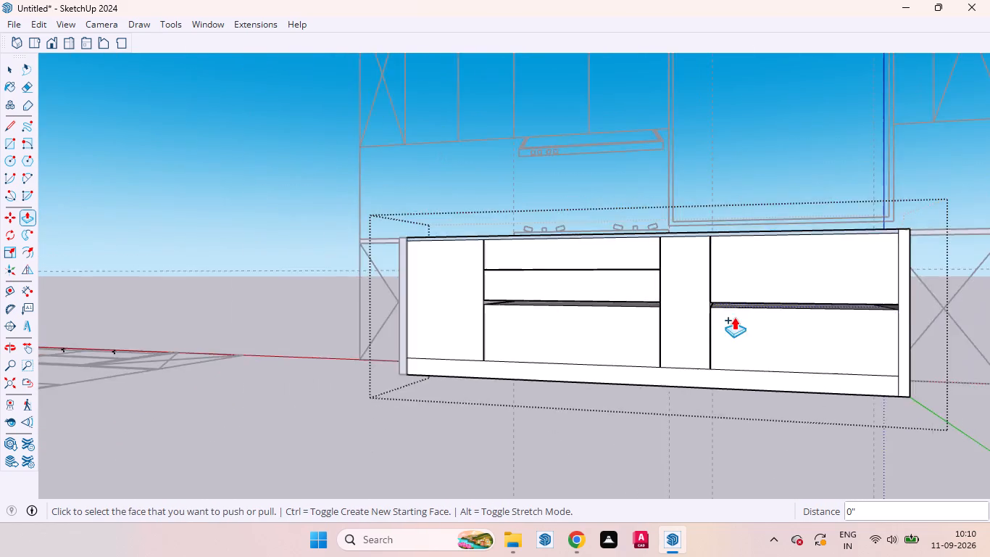
{"action": "scroll", "coordinate": [734, 317], "scroll_direction": "down", "scroll_amount": 4}
{"action": "scroll", "coordinate": [743, 350], "scroll_direction": "up", "scroll_amount": 1}
{"action": "middle_click_drag", "start_coordinate": [741, 354], "coordinate": [186, 376]}
{"action": "scroll", "coordinate": [444, 379], "scroll_direction": "down", "scroll_amount": 3}
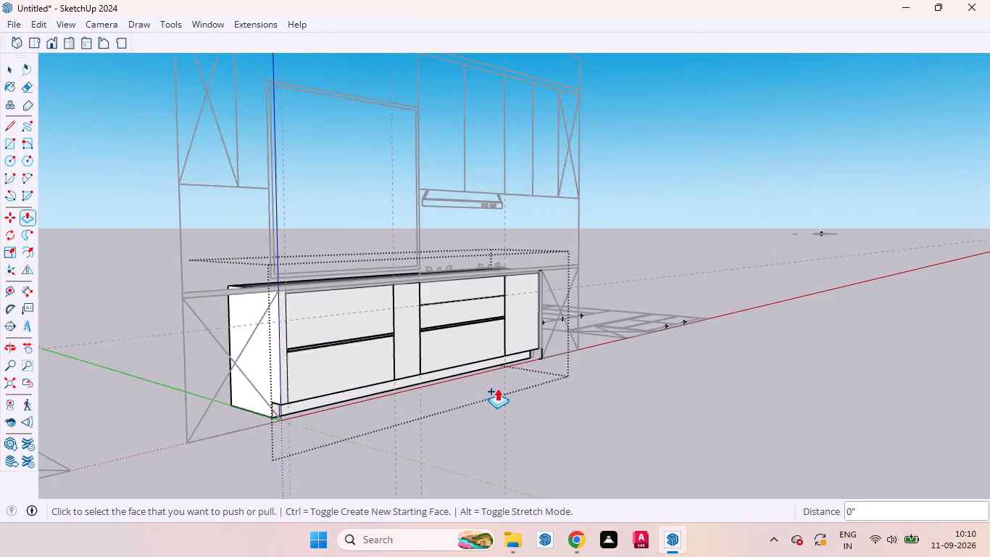
{"action": "scroll", "coordinate": [497, 388], "scroll_direction": "down", "scroll_amount": 2}
{"action": "key", "text": "space"}
{"action": "middle_click_drag", "start_coordinate": [588, 366], "coordinate": [331, 392]}
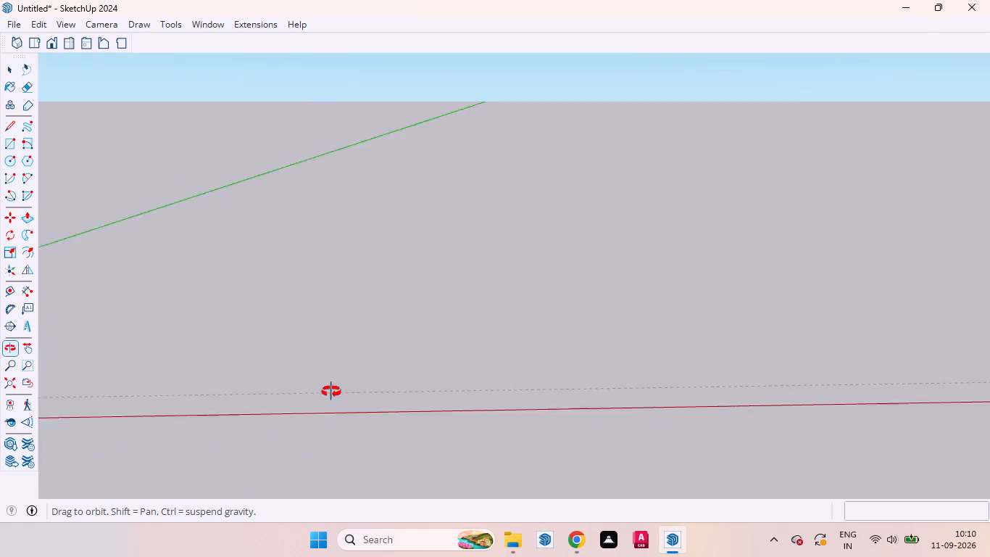
{"action": "middle_click_drag", "start_coordinate": [331, 392], "coordinate": [354, 347]}
{"action": "scroll", "coordinate": [679, 278], "scroll_direction": "down", "scroll_amount": 10}
{"action": "scroll", "coordinate": [840, 313], "scroll_direction": "up", "scroll_amount": 1}
{"action": "scroll", "coordinate": [848, 313], "scroll_direction": "down", "scroll_amount": 8}
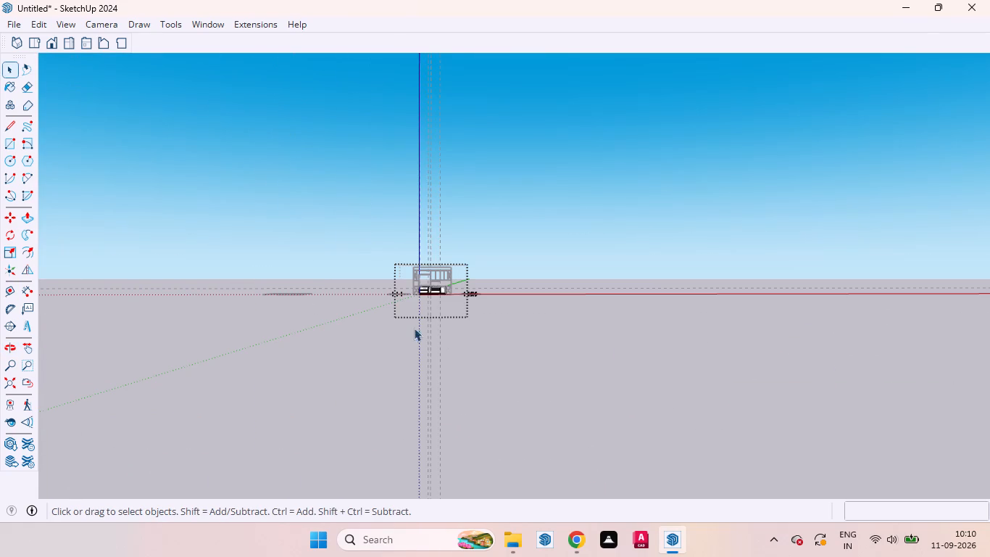
{"action": "left_click", "coordinate": [414, 328]}
Examine the base cabinet's front gaps and handle recesses, and compare the cabinet with the full wall elevation.
{"action": "scroll", "coordinate": [399, 264], "scroll_direction": "up", "scroll_amount": 11}
{"action": "scroll", "coordinate": [617, 374], "scroll_direction": "up", "scroll_amount": 2}
{"action": "scroll", "coordinate": [618, 379], "scroll_direction": "down", "scroll_amount": 1}
{"action": "scroll", "coordinate": [618, 379], "scroll_direction": "up", "scroll_amount": 9}
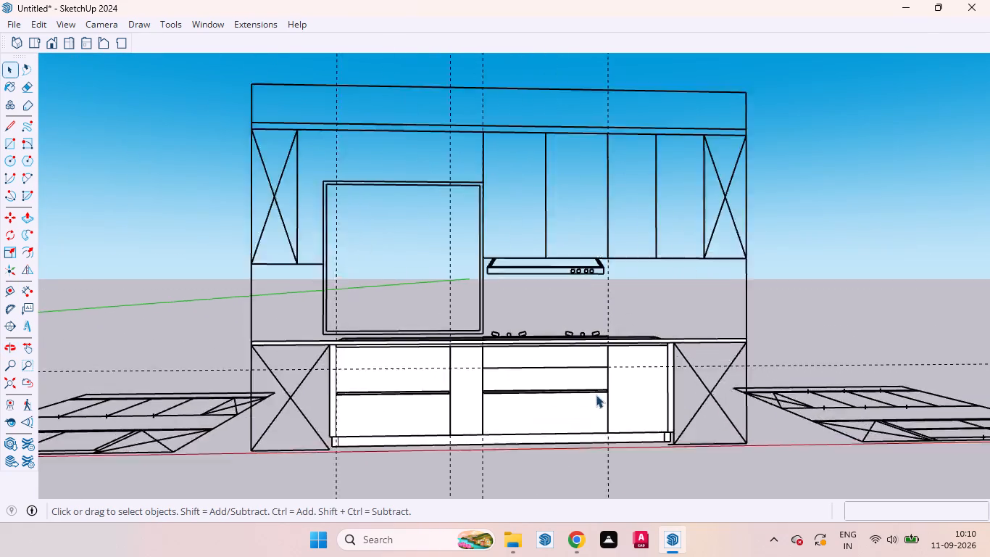
{"action": "scroll", "coordinate": [596, 395], "scroll_direction": "up", "scroll_amount": 7}
{"action": "scroll", "coordinate": [444, 286], "scroll_direction": "down", "scroll_amount": 5}
{"action": "scroll", "coordinate": [267, 322], "scroll_direction": "up", "scroll_amount": 5}
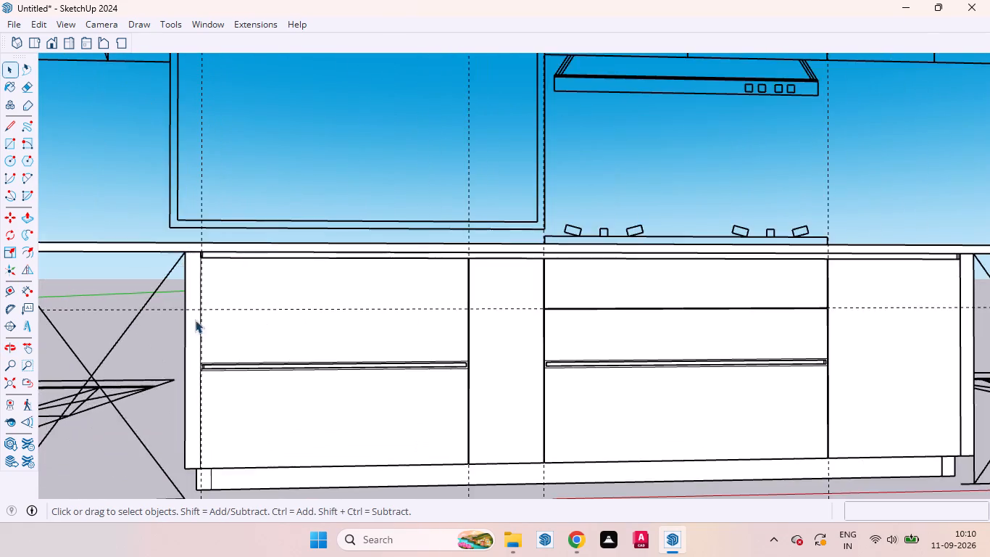
{"action": "scroll", "coordinate": [195, 320], "scroll_direction": "up", "scroll_amount": 3}
{"action": "scroll", "coordinate": [361, 292], "scroll_direction": "down", "scroll_amount": 6}
{"action": "scroll", "coordinate": [272, 331], "scroll_direction": "up", "scroll_amount": 6}
{"action": "scroll", "coordinate": [294, 313], "scroll_direction": "down", "scroll_amount": 4}
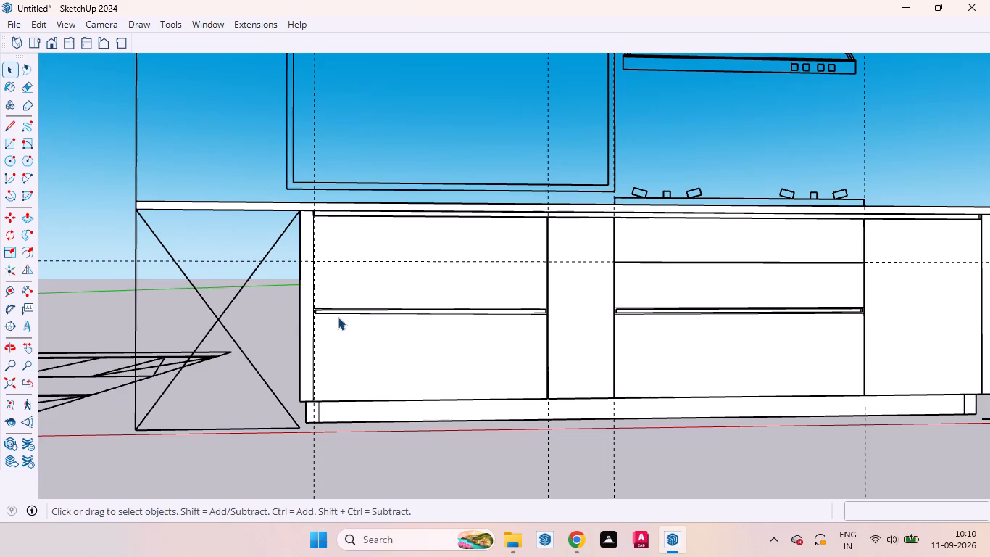
{"action": "scroll", "coordinate": [328, 322], "scroll_direction": "up", "scroll_amount": 8}
{"action": "scroll", "coordinate": [312, 313], "scroll_direction": "down", "scroll_amount": 1}
{"action": "scroll", "coordinate": [312, 313], "scroll_direction": "up", "scroll_amount": 5}
{"action": "scroll", "coordinate": [310, 317], "scroll_direction": "down", "scroll_amount": 5}
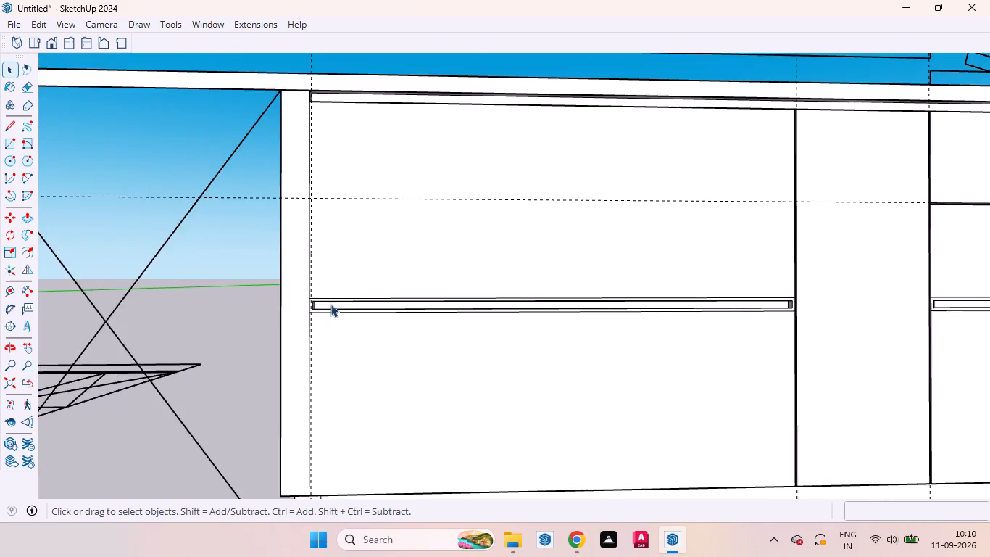
{"action": "scroll", "coordinate": [331, 303], "scroll_direction": "down", "scroll_amount": 8}
{"action": "scroll", "coordinate": [623, 321], "scroll_direction": "up", "scroll_amount": 13}
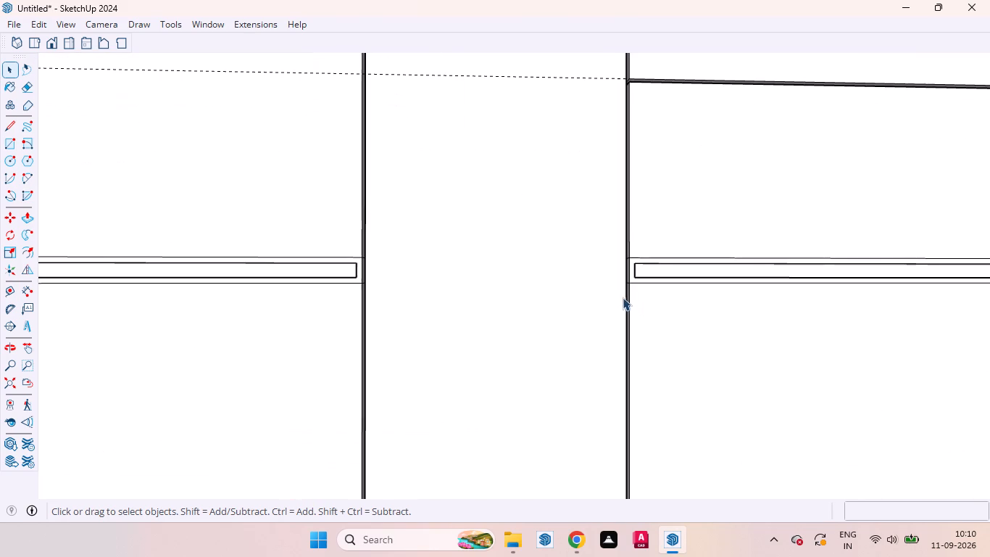
{"action": "scroll", "coordinate": [638, 278], "scroll_direction": "up", "scroll_amount": 8}
{"action": "middle_click_drag", "start_coordinate": [623, 264], "coordinate": [536, 275]}
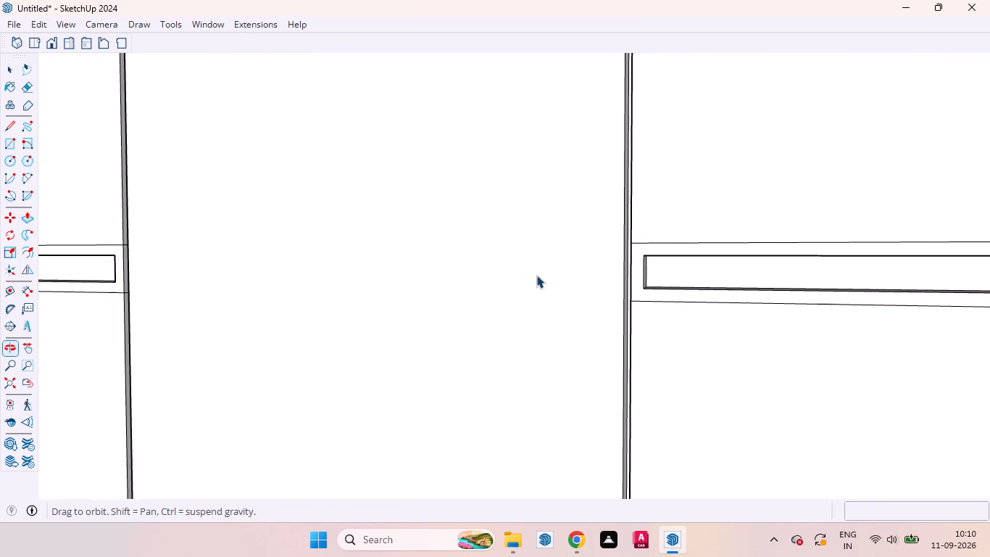
{"action": "middle_click_drag", "start_coordinate": [536, 275], "coordinate": [536, 275]}
{"action": "scroll", "coordinate": [654, 242], "scroll_direction": "down", "scroll_amount": 20}
{"action": "scroll", "coordinate": [654, 242], "scroll_direction": "down", "scroll_amount": 7}
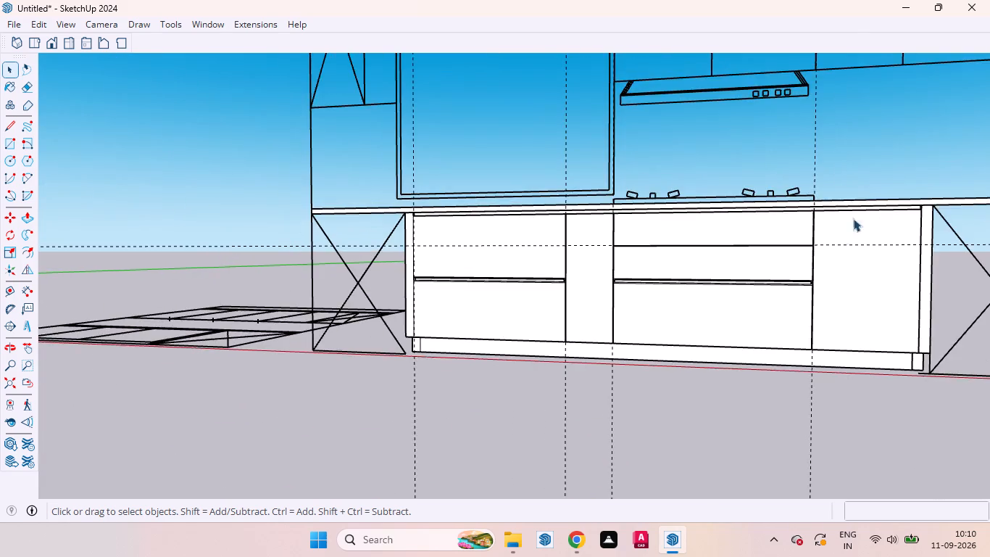
{"action": "scroll", "coordinate": [859, 203], "scroll_direction": "up", "scroll_amount": 13}
{"action": "scroll", "coordinate": [660, 228], "scroll_direction": "down", "scroll_amount": 4}
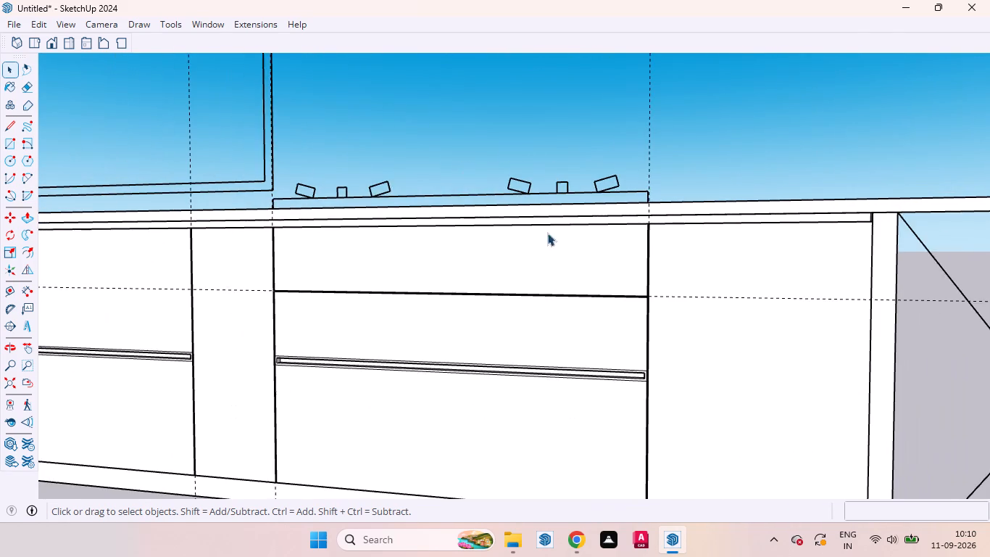
{"action": "scroll", "coordinate": [599, 221], "scroll_direction": "down", "scroll_amount": 5}
{"action": "scroll", "coordinate": [813, 228], "scroll_direction": "down", "scroll_amount": 4}
{"action": "scroll", "coordinate": [801, 240], "scroll_direction": "up", "scroll_amount": 5}
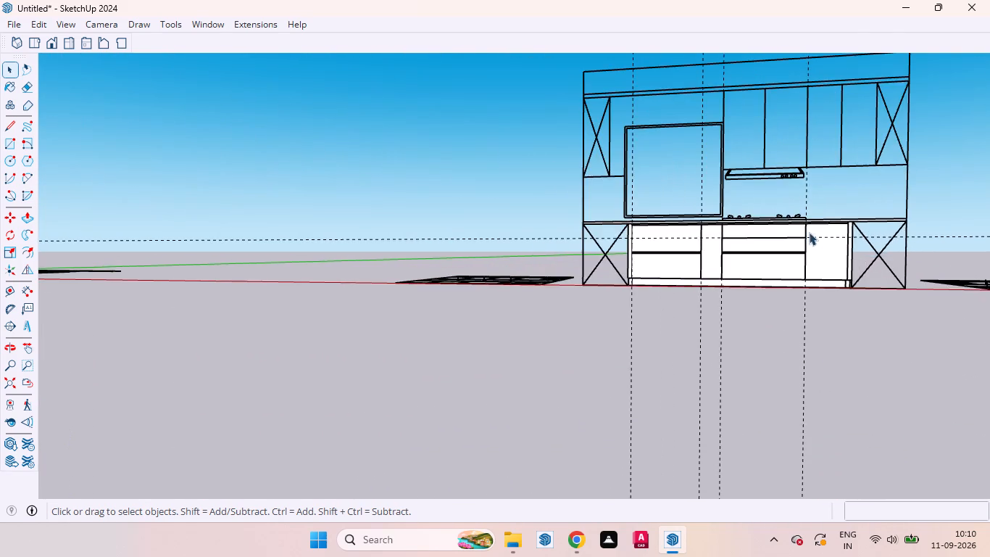
{"action": "scroll", "coordinate": [860, 232], "scroll_direction": "up", "scroll_amount": 9}
{"action": "scroll", "coordinate": [857, 248], "scroll_direction": "down", "scroll_amount": 1}
{"action": "scroll", "coordinate": [857, 252], "scroll_direction": "up", "scroll_amount": 4}
{"action": "scroll", "coordinate": [850, 258], "scroll_direction": "down", "scroll_amount": 5}
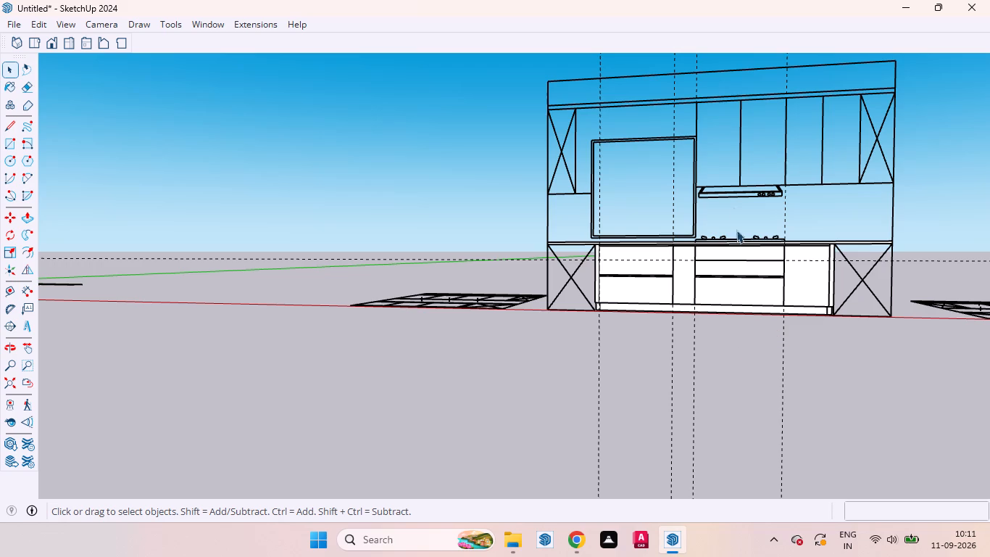
{"action": "scroll", "coordinate": [706, 89], "scroll_direction": "up", "scroll_amount": 4}
{"action": "scroll", "coordinate": [629, 156], "scroll_direction": "down", "scroll_amount": 5}
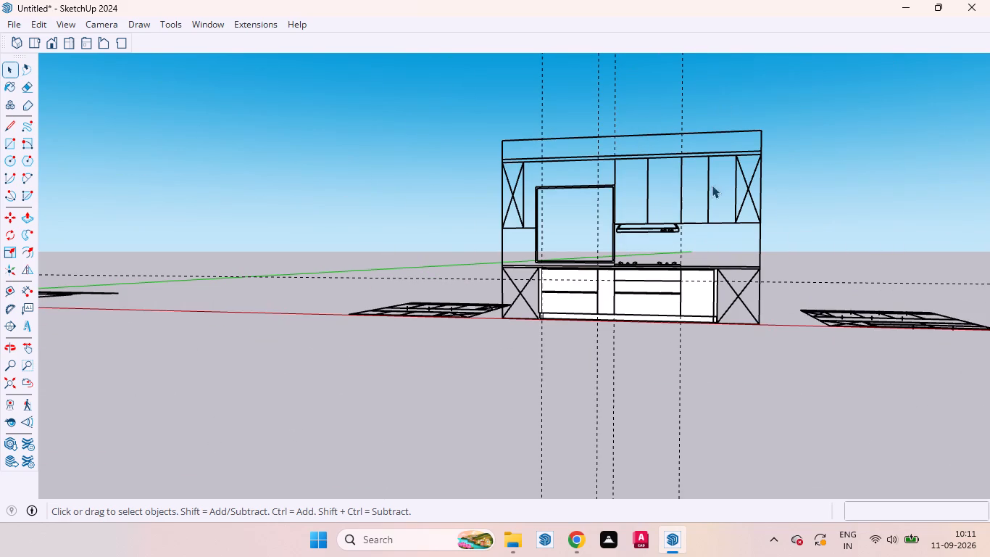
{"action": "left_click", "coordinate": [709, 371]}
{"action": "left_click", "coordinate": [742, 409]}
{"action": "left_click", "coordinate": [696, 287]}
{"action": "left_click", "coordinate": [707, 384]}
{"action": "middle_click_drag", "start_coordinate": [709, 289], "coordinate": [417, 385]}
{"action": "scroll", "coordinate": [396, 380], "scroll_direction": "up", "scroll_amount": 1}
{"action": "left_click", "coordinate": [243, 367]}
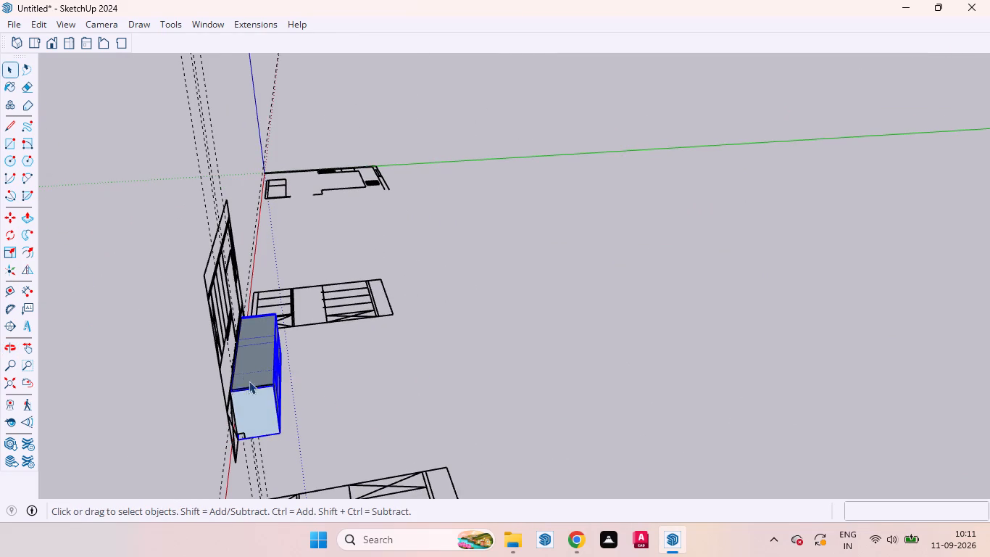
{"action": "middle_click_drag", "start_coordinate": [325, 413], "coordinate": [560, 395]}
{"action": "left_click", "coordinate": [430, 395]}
Draw a 1' 8" by 3' 4" rectangle over the wall-cabinet shutter above the hood, on the side nearest the large framed opening.
{"action": "scroll", "coordinate": [222, 313], "scroll_direction": "down", "scroll_amount": 5}
{"action": "scroll", "coordinate": [621, 316], "scroll_direction": "up", "scroll_amount": 5}
{"action": "scroll", "coordinate": [677, 223], "scroll_direction": "up", "scroll_amount": 5}
{"action": "middle_click_drag", "start_coordinate": [628, 239], "coordinate": [677, 246]}
{"action": "scroll", "coordinate": [554, 240], "scroll_direction": "down", "scroll_amount": 3}
{"action": "scroll", "coordinate": [593, 261], "scroll_direction": "up", "scroll_amount": 1}
{"action": "key", "text": "r"}
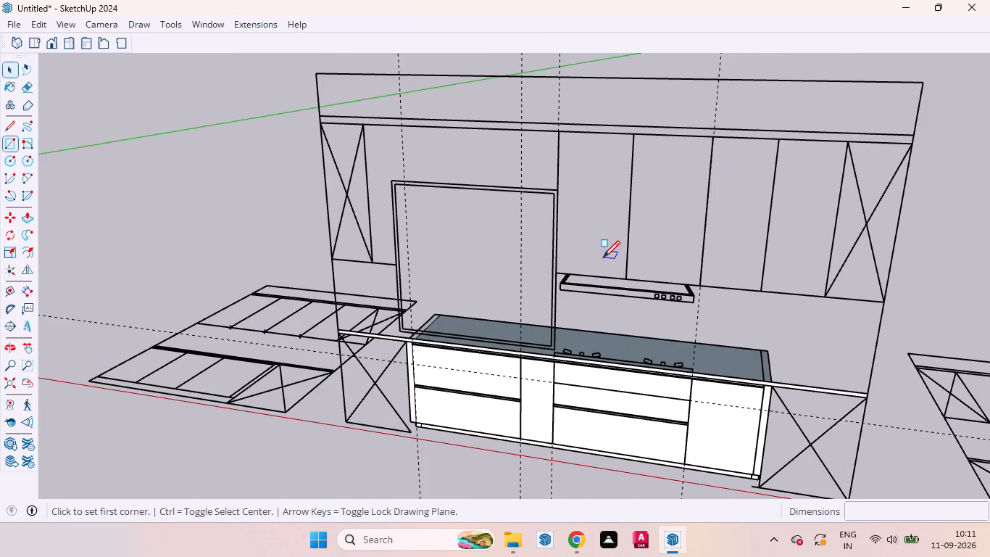
{"action": "left_click", "coordinate": [559, 131]}
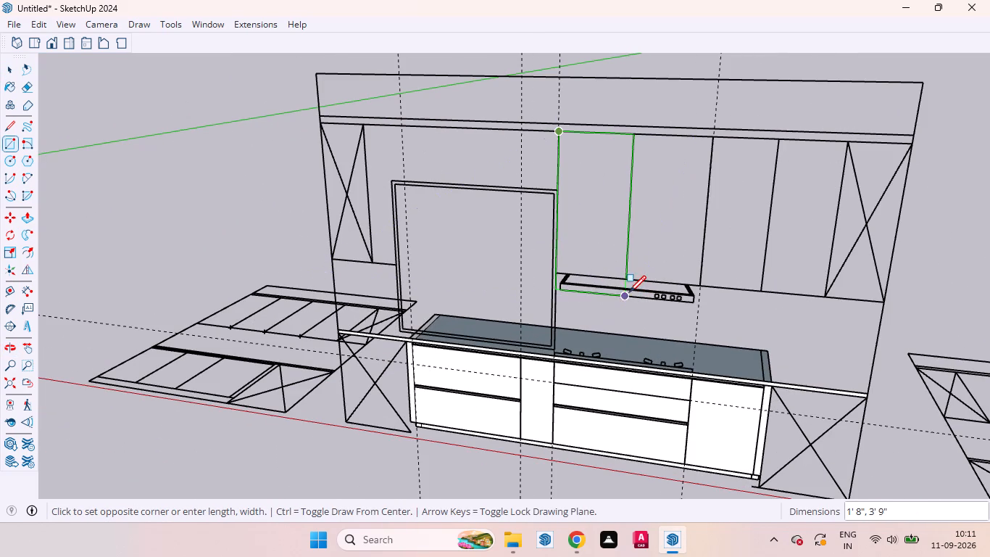
{"action": "left_click", "coordinate": [628, 280]}
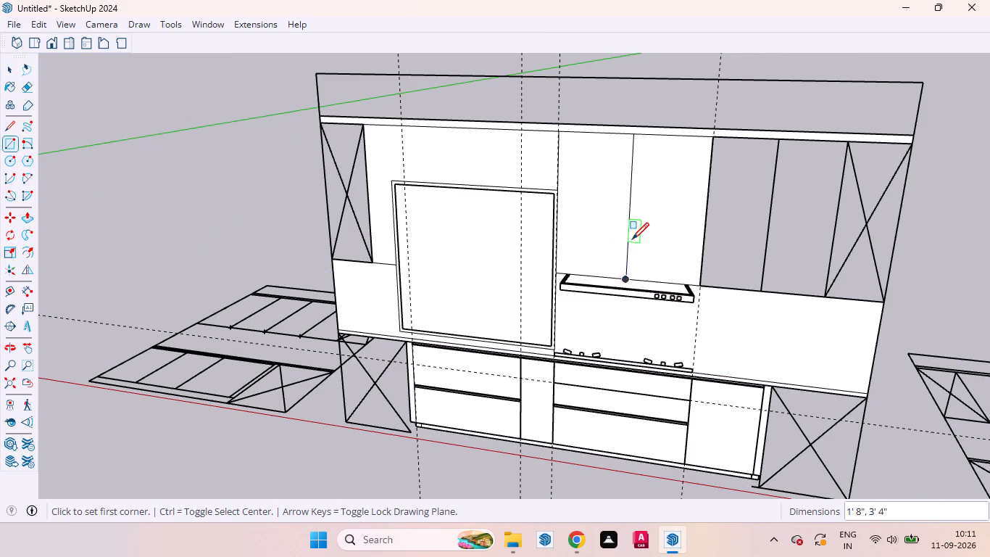
{"action": "key", "text": "space"}
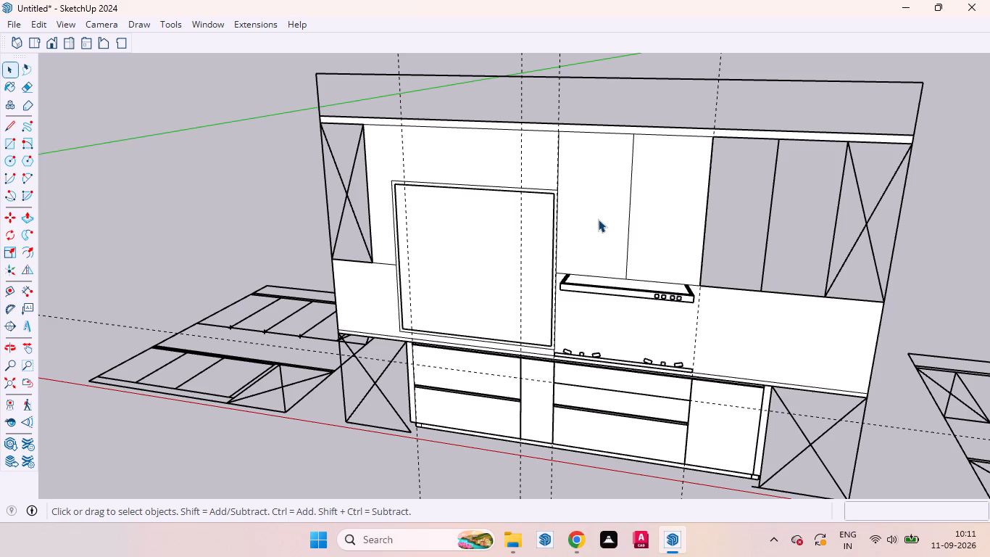
Make the new shutter face and its bounding edges a group.
{"action": "key", "text": "r"}
{"action": "key", "text": "space"}
{"action": "double_click", "coordinate": [594, 199]}
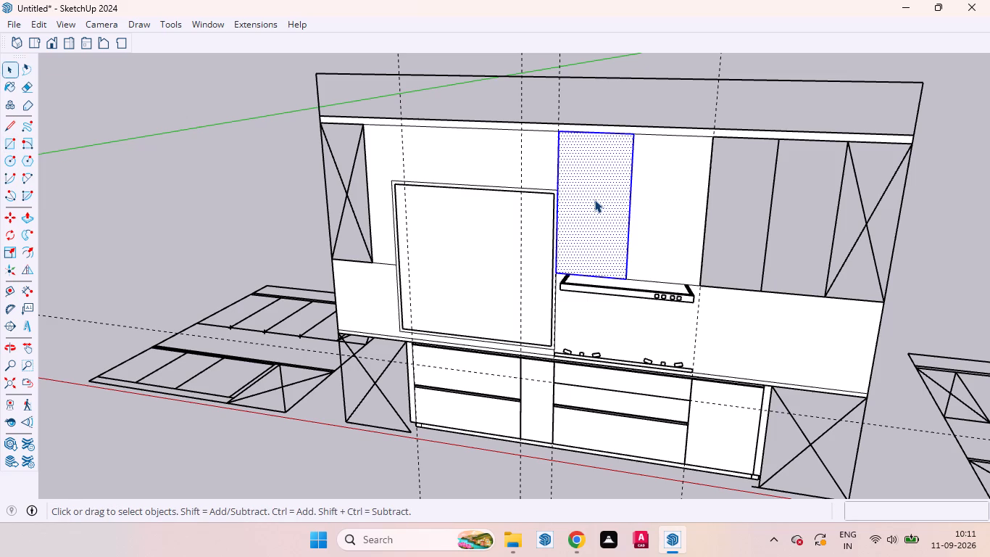
{"action": "right_click", "coordinate": [594, 199]}
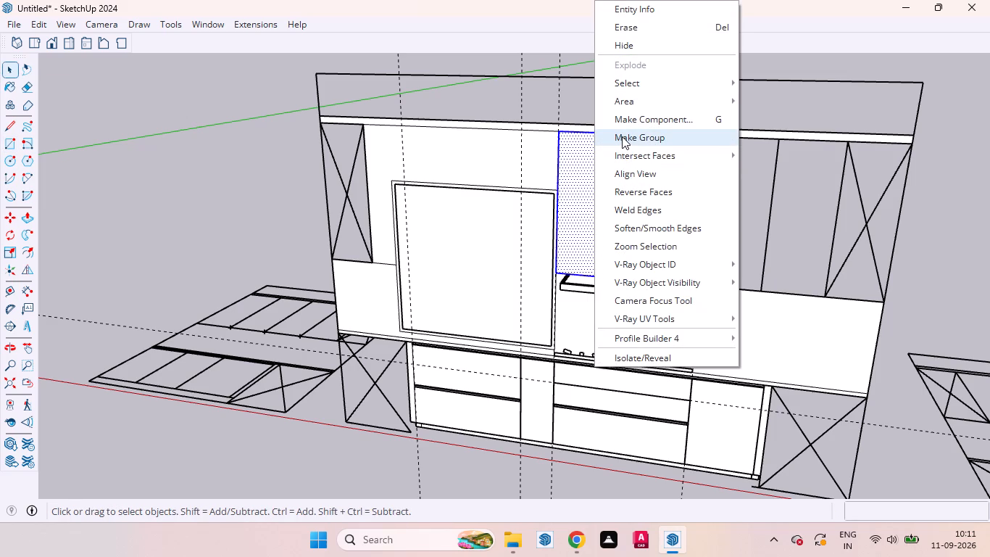
{"action": "left_click", "coordinate": [622, 136]}
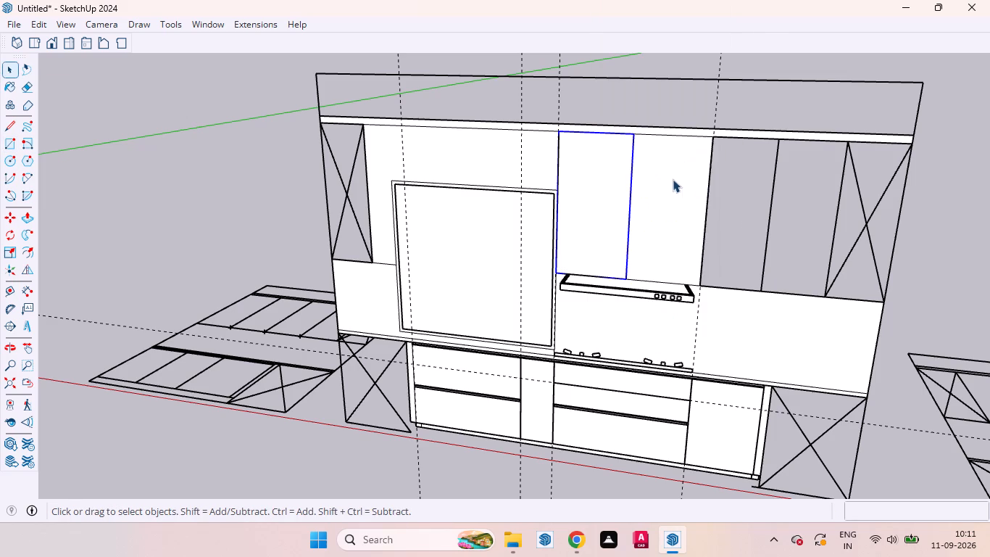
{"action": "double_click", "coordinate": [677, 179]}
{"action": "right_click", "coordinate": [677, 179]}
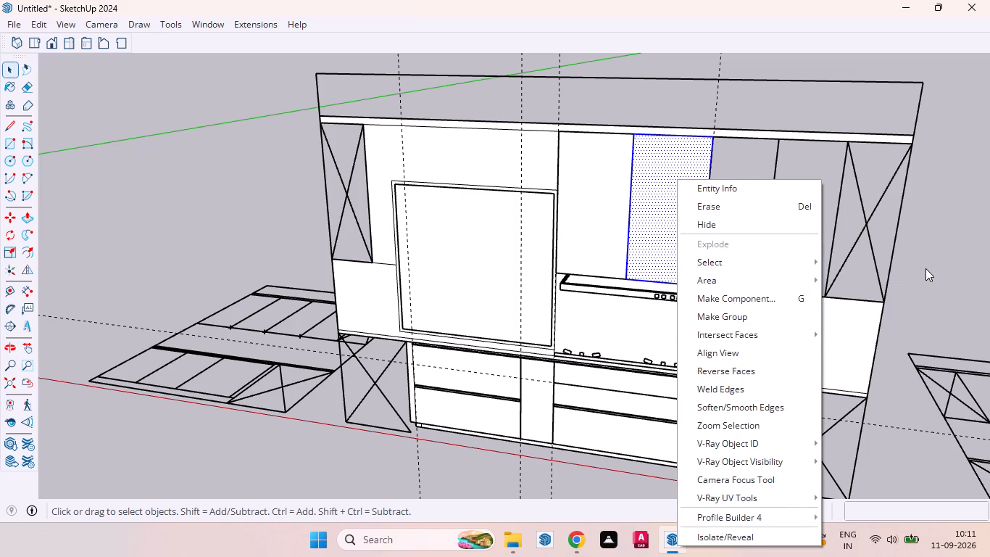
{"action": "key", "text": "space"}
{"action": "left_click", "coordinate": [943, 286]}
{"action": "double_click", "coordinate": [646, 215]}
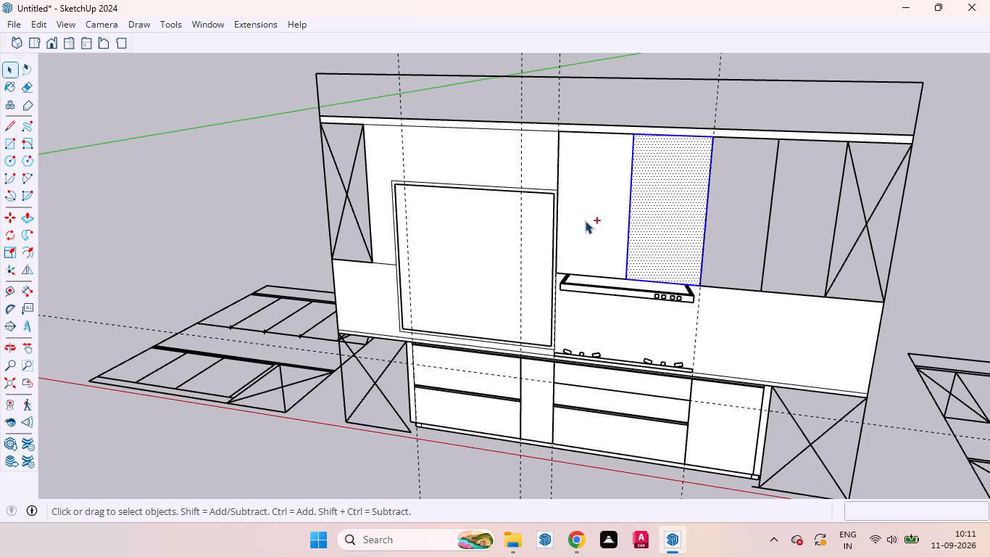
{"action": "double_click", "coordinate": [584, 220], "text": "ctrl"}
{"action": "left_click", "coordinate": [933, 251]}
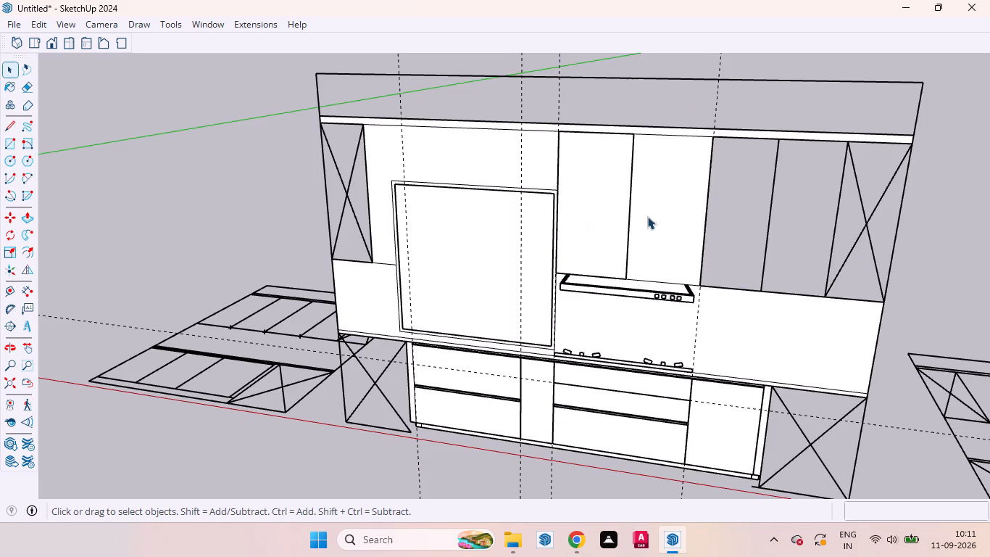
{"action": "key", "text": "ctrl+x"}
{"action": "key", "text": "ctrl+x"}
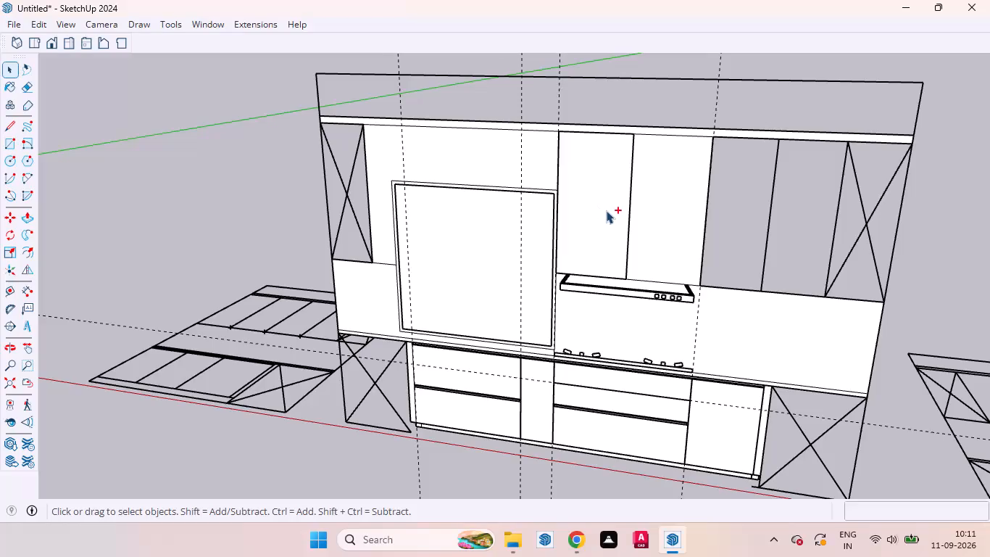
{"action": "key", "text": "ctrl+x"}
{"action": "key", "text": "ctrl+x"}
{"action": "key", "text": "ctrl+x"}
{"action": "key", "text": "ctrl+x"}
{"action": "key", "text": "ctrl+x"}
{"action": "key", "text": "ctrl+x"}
Undo the recent shutter group and the rectangle drawn above the hood, back to the bare elevation linework.
{"action": "key", "text": "ctrl+z"}
{"action": "key", "text": "ctrl+z"}
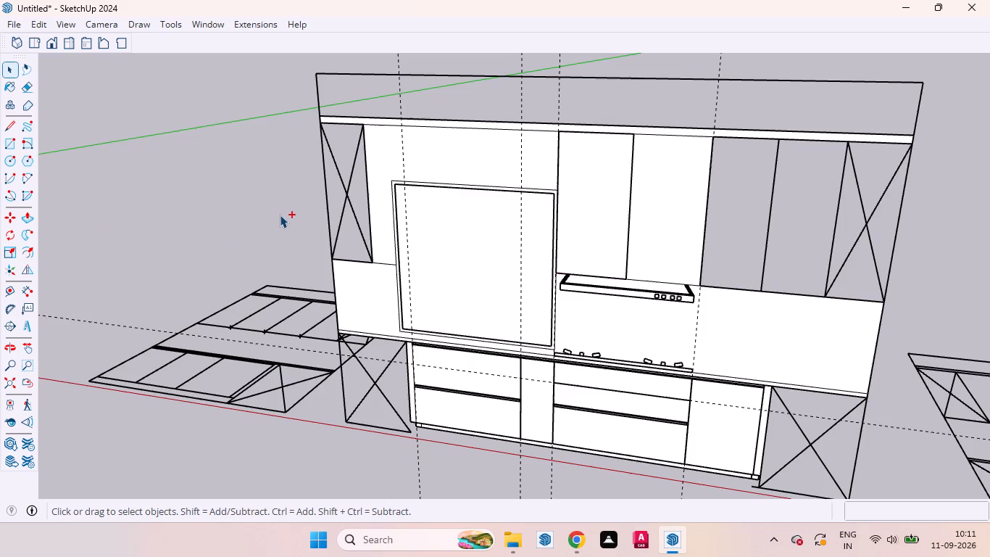
{"action": "key", "text": "ctrl+z"}
{"action": "key", "text": "ctrl+z"}
Examine the base cabinet and the standing wall elevation from the front and from the side.
{"action": "scroll", "coordinate": [280, 215], "scroll_direction": "up", "scroll_amount": 1}
{"action": "scroll", "coordinate": [333, 183], "scroll_direction": "down", "scroll_amount": 5}
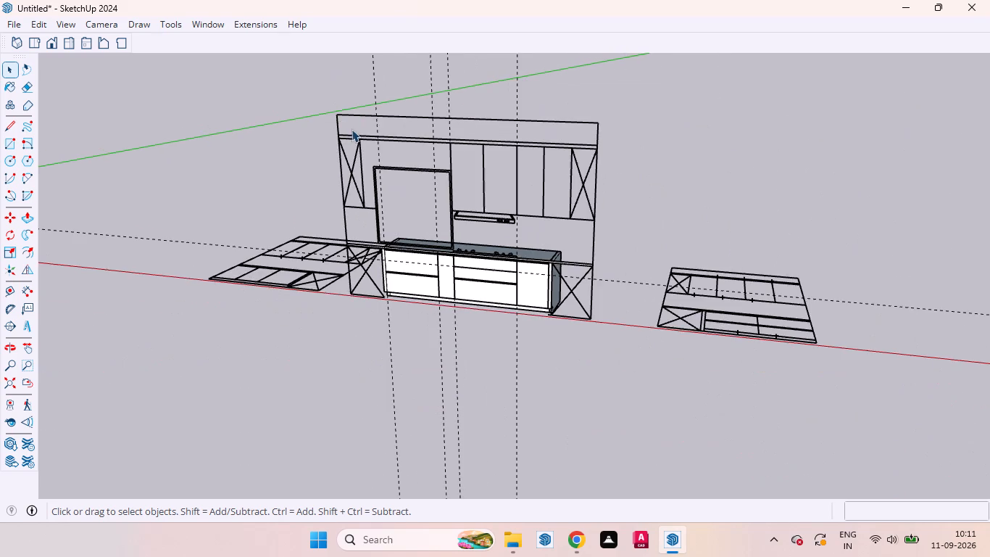
{"action": "middle_click_drag", "start_coordinate": [462, 203], "coordinate": [599, 242]}
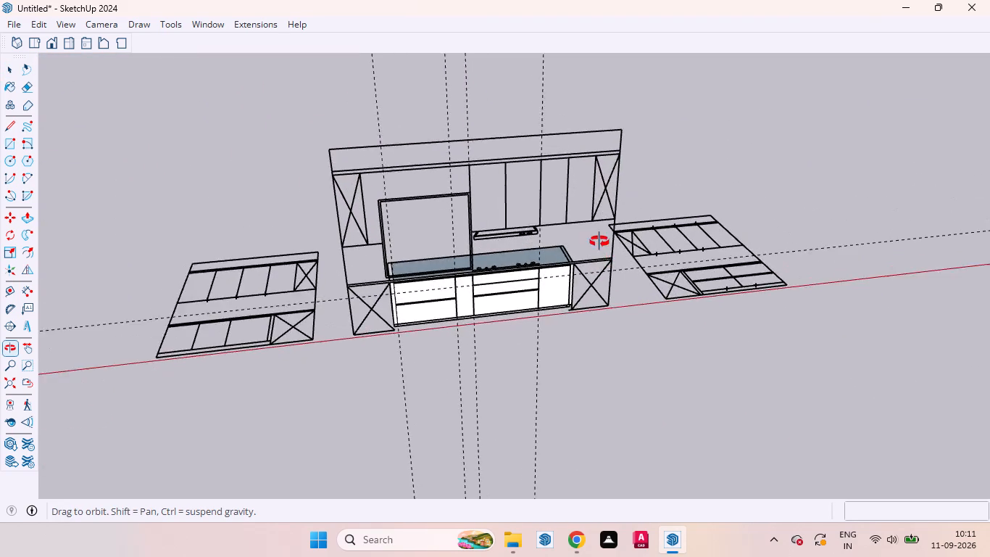
{"action": "middle_click_drag", "start_coordinate": [599, 242], "coordinate": [598, 215]}
{"action": "scroll", "coordinate": [452, 213], "scroll_direction": "down", "scroll_amount": 2}
{"action": "middle_click_drag", "start_coordinate": [461, 240], "coordinate": [491, 249]}
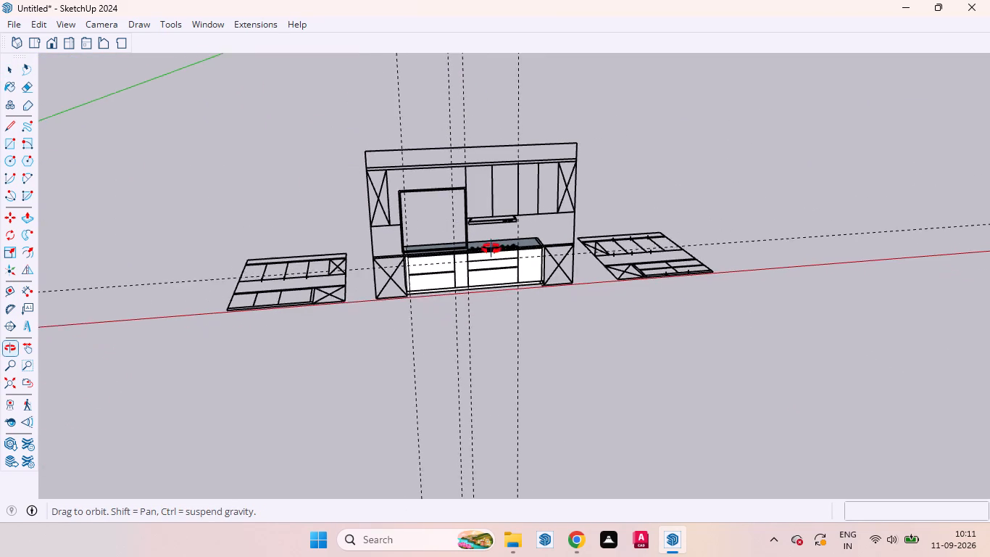
{"action": "middle_click_drag", "start_coordinate": [491, 249], "coordinate": [704, 172]}
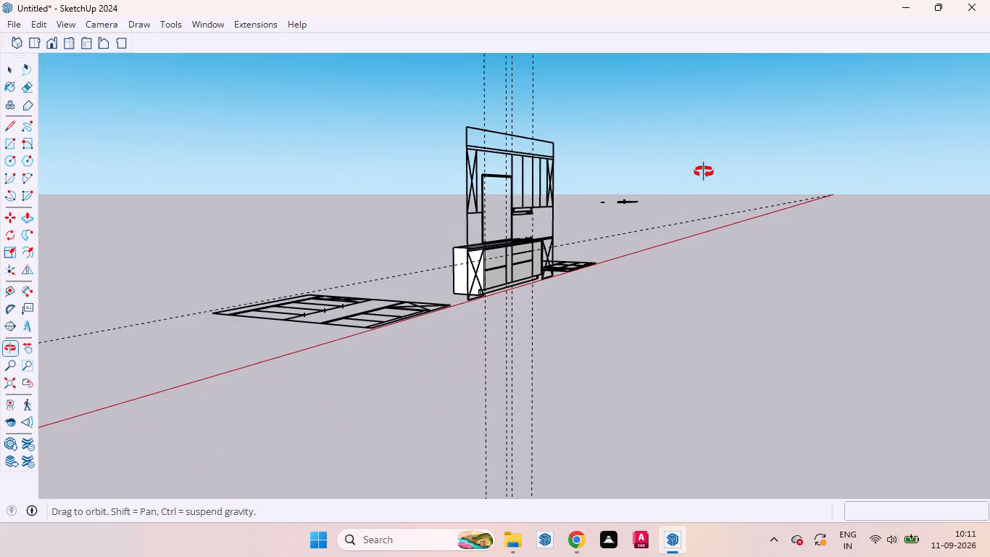
{"action": "middle_click_drag", "start_coordinate": [704, 172], "coordinate": [663, 195]}
{"action": "scroll", "coordinate": [457, 233], "scroll_direction": "up", "scroll_amount": 5}
{"action": "scroll", "coordinate": [480, 228], "scroll_direction": "down", "scroll_amount": 5}
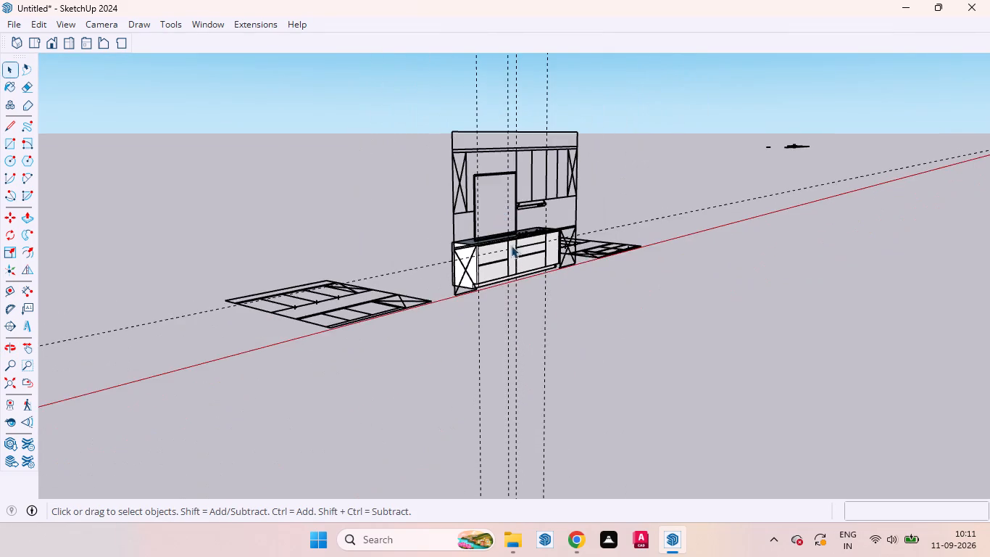
{"action": "scroll", "coordinate": [511, 259], "scroll_direction": "up", "scroll_amount": 9}
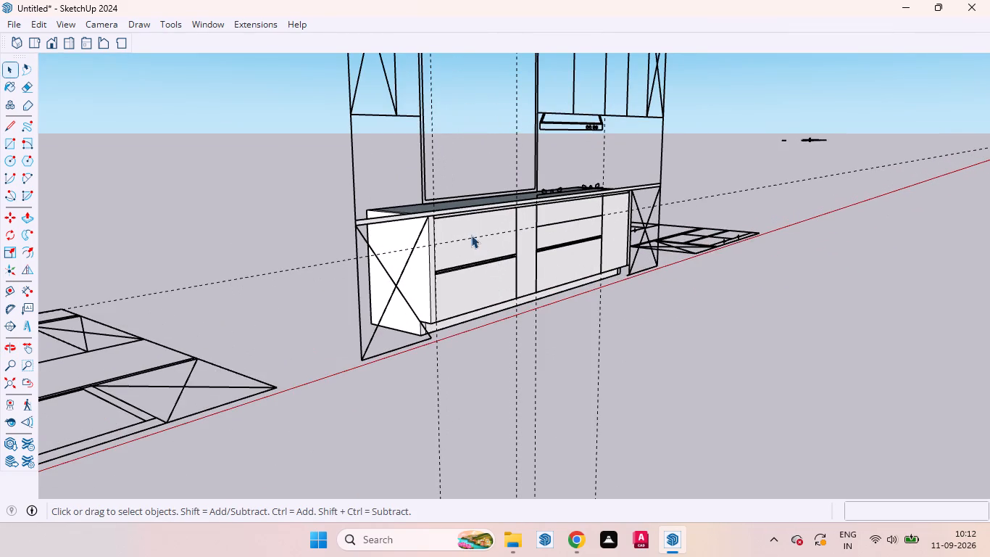
{"action": "scroll", "coordinate": [471, 235], "scroll_direction": "down", "scroll_amount": 4}
{"action": "middle_click_drag", "start_coordinate": [463, 233], "coordinate": [453, 272]}
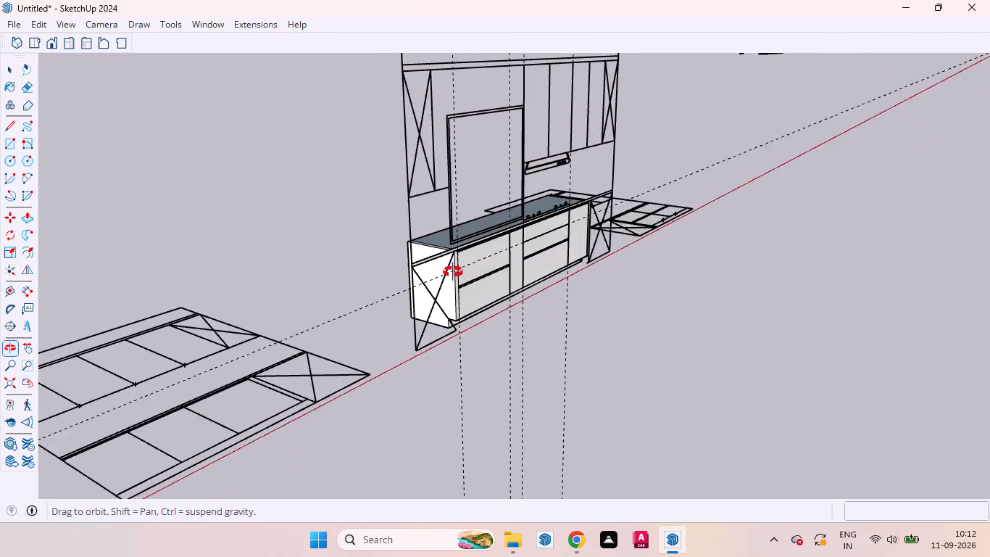
{"action": "middle_click_drag", "start_coordinate": [453, 272], "coordinate": [264, 275]}
{"action": "scroll", "coordinate": [467, 255], "scroll_direction": "down", "scroll_amount": 4}
{"action": "scroll", "coordinate": [478, 267], "scroll_direction": "up", "scroll_amount": 2}
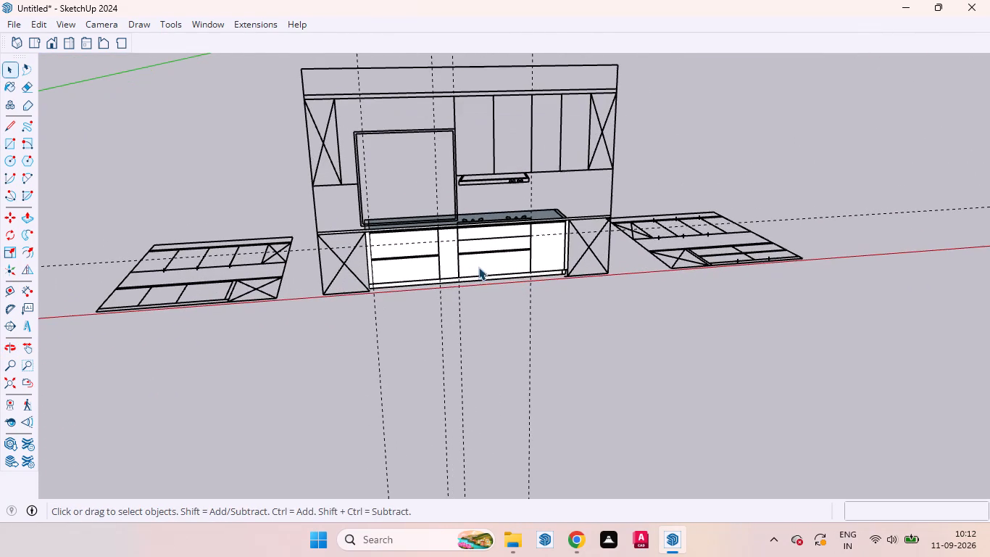
{"action": "key", "text": "space"}
Start a rectangle over the wall-cabinet shutter above the hood, at its upper corner nearest the large framed opening.
{"action": "scroll", "coordinate": [469, 109], "scroll_direction": "up", "scroll_amount": 4}
{"action": "scroll", "coordinate": [494, 172], "scroll_direction": "down", "scroll_amount": 5}
{"action": "middle_click_drag", "start_coordinate": [509, 202], "coordinate": [465, 187]}
{"action": "key", "text": "r"}
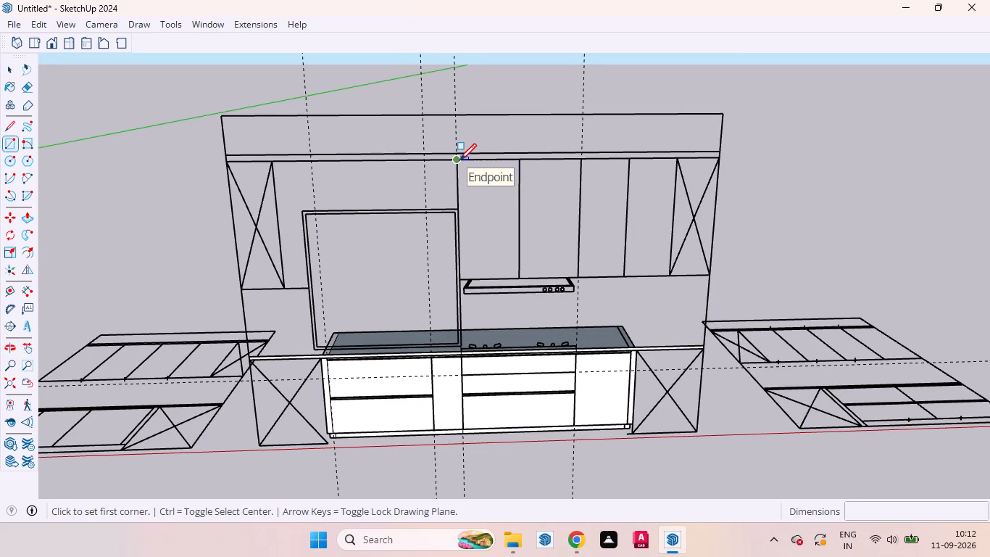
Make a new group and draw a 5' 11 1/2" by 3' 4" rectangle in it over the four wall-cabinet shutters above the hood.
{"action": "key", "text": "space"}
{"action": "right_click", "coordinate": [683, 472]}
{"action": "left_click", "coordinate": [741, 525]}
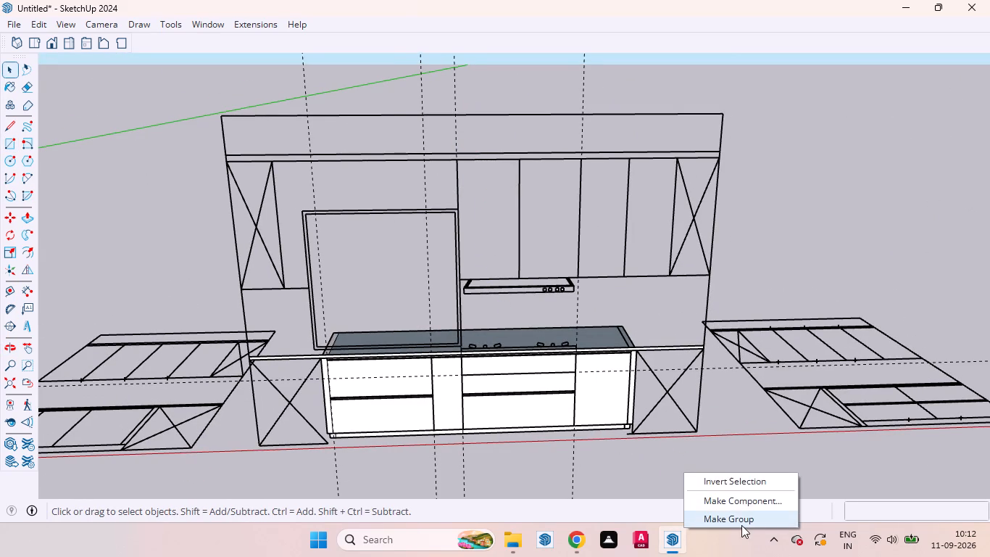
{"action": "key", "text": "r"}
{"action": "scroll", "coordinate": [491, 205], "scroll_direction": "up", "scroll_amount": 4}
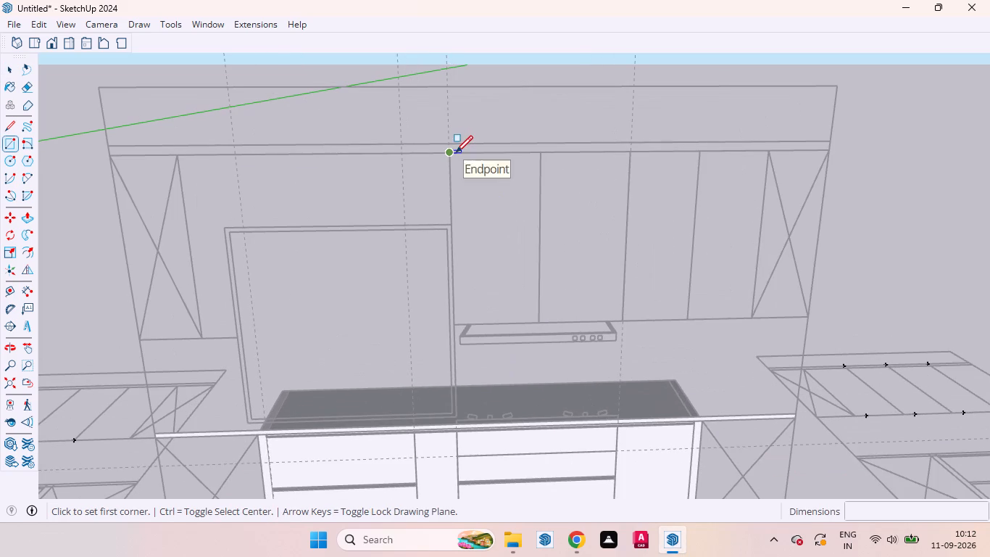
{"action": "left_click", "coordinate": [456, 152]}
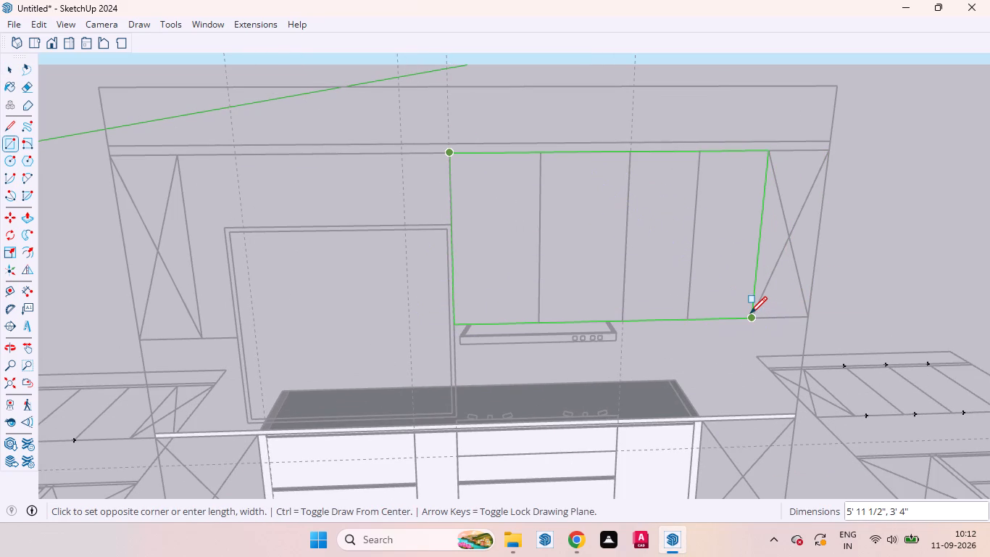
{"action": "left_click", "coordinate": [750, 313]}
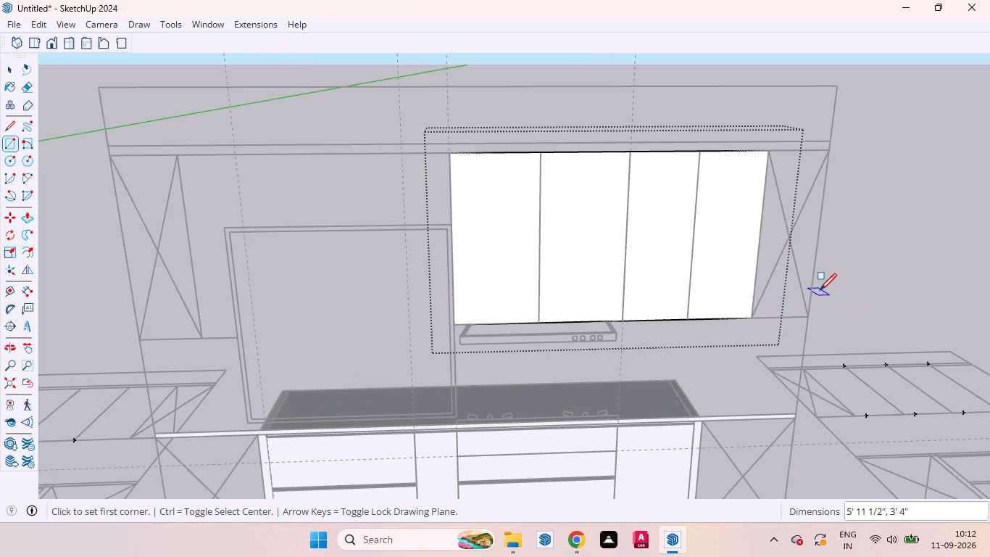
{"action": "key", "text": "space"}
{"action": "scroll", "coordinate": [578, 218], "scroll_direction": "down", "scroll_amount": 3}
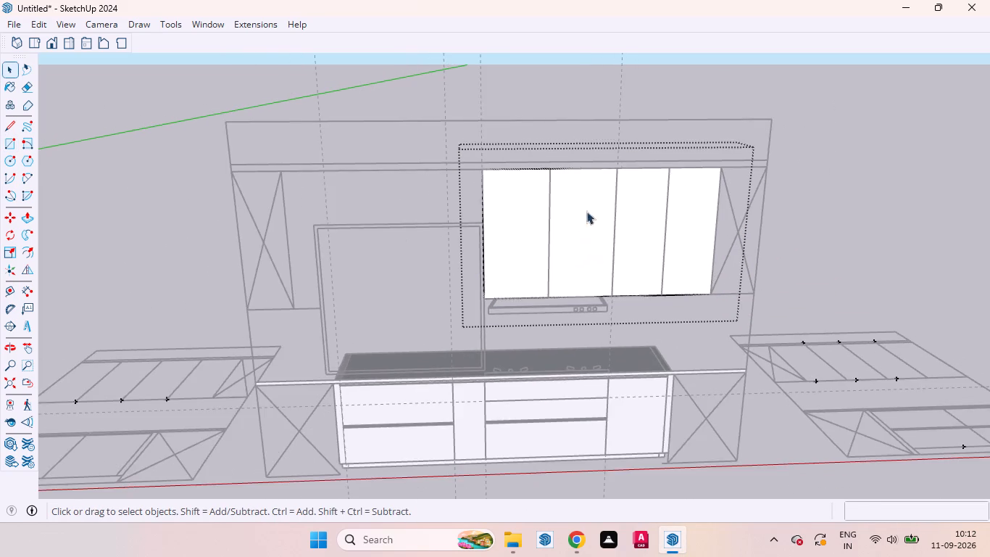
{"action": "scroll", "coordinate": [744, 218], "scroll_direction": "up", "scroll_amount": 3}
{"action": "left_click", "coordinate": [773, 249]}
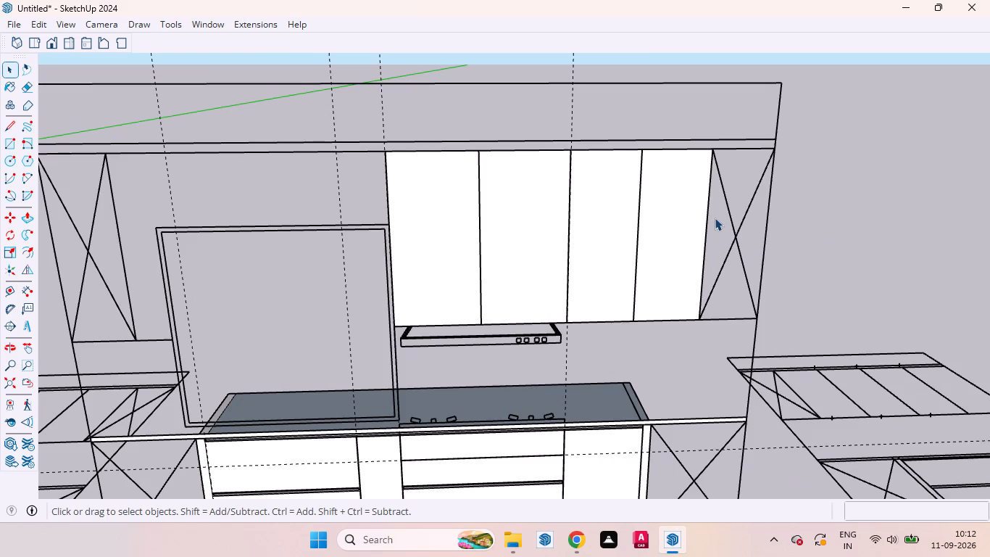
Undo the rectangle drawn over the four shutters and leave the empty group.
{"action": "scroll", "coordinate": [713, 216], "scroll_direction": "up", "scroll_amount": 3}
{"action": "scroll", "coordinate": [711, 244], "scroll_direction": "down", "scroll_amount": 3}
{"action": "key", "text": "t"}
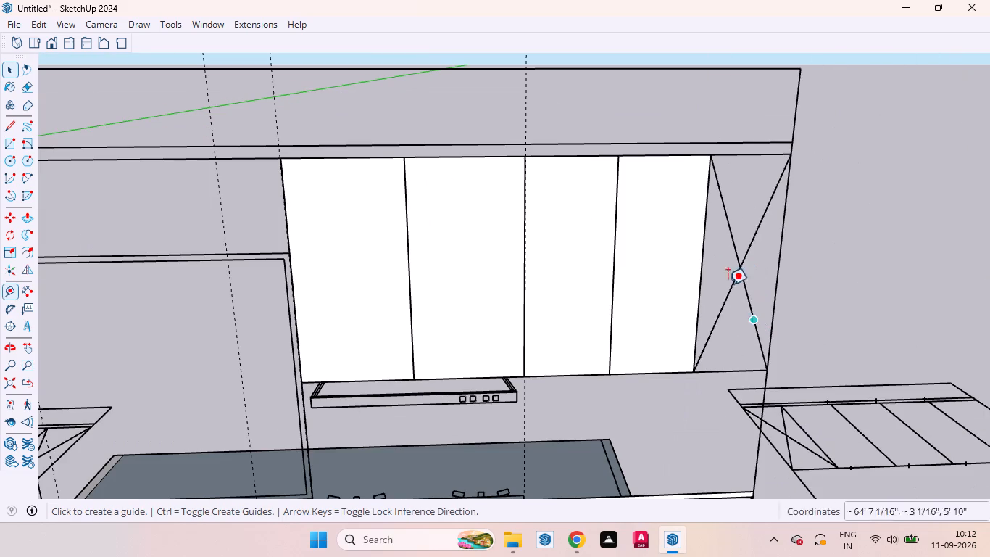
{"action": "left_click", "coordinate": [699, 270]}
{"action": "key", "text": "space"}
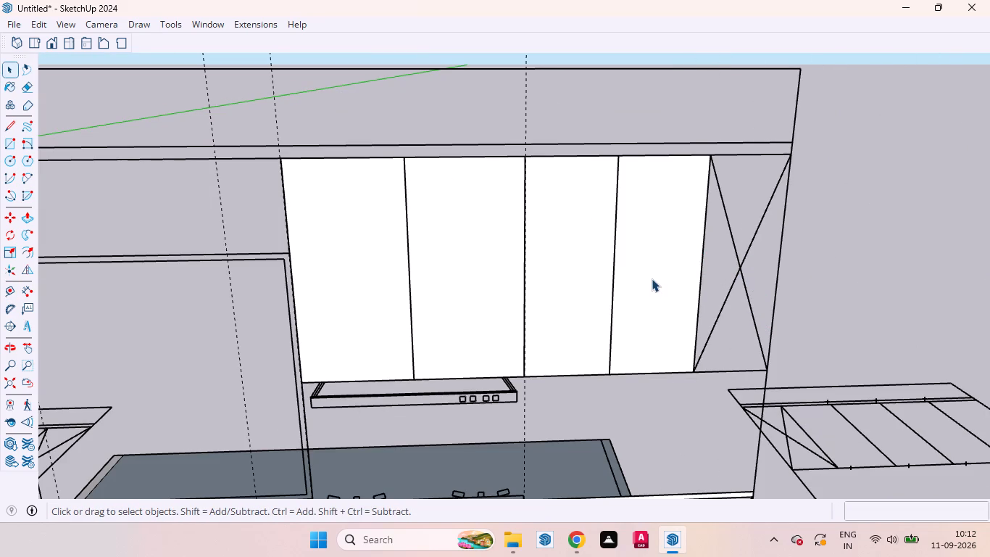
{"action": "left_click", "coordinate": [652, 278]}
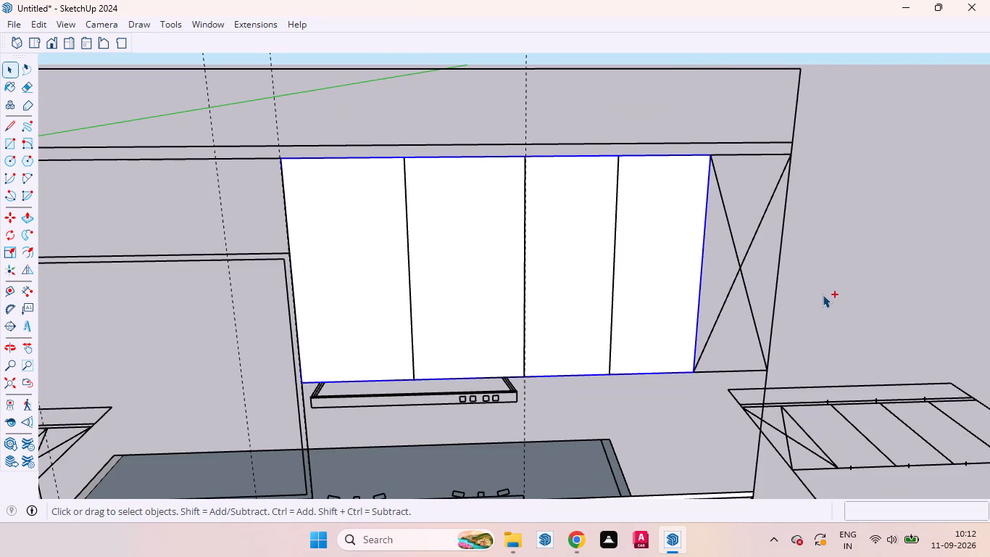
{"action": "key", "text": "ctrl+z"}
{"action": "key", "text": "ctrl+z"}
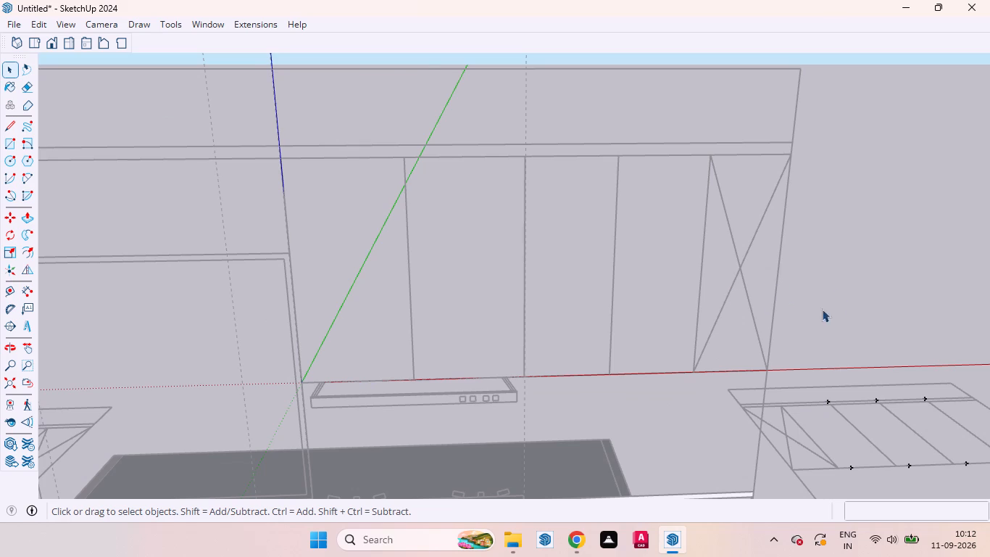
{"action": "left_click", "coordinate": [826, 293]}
Place a vertical guide 50 mm inside the last shutter from its edge beside the crossed end section.
{"action": "key", "text": "t"}
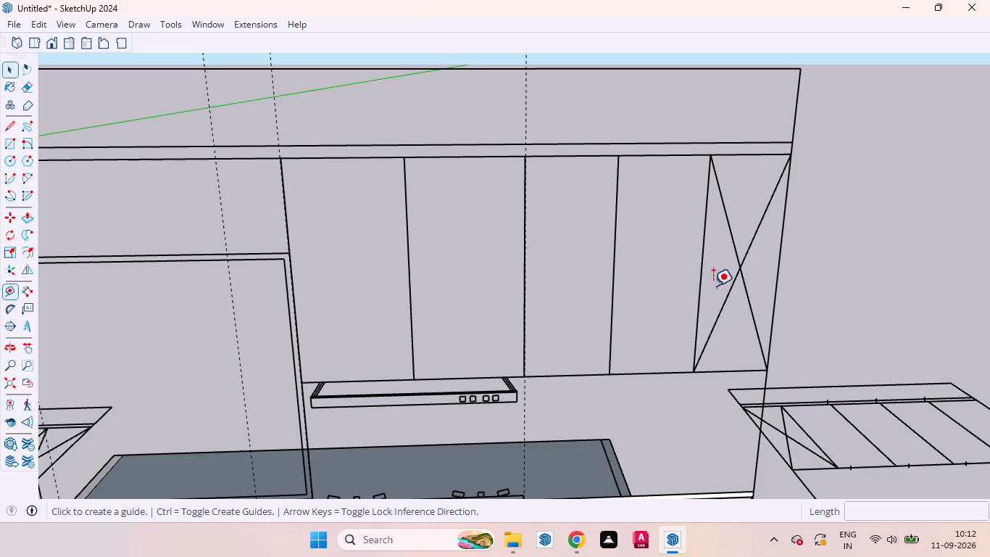
{"action": "left_click", "coordinate": [700, 265]}
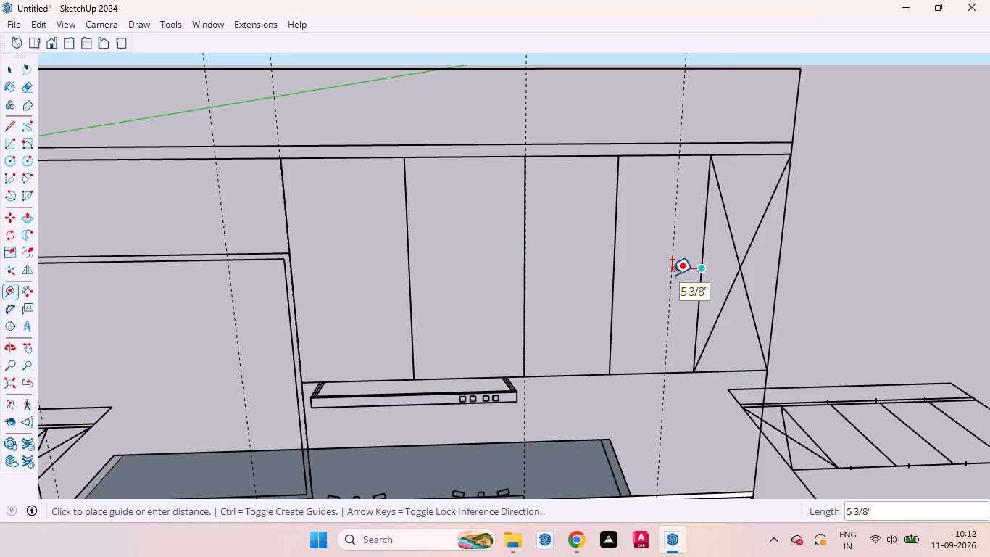
{"action": "type", "text": "50mm"}
{"action": "key", "text": "Return"}
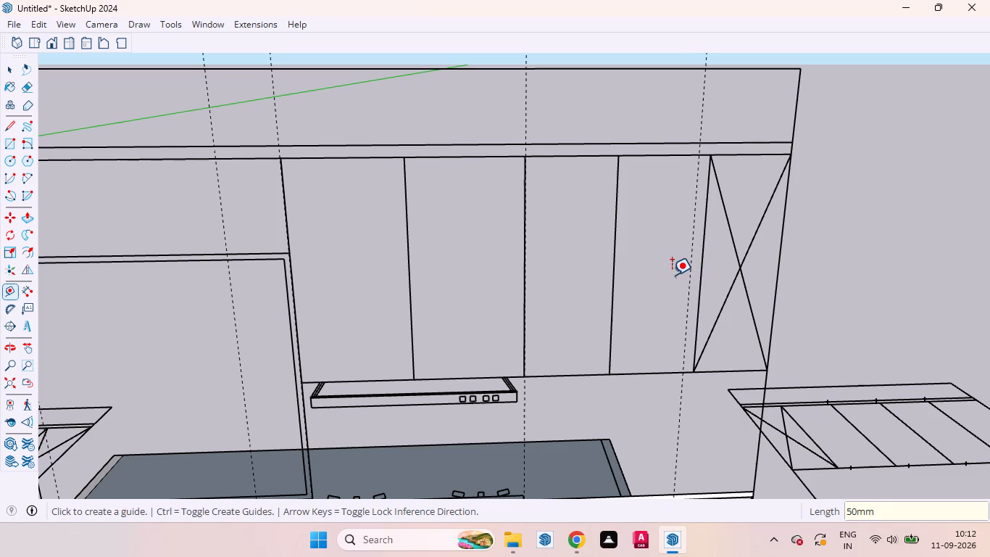
{"action": "key", "text": "space"}
{"action": "scroll", "coordinate": [797, 236], "scroll_direction": "down", "scroll_amount": 3}
{"action": "middle_click_drag", "start_coordinate": [791, 239], "coordinate": [766, 240]}
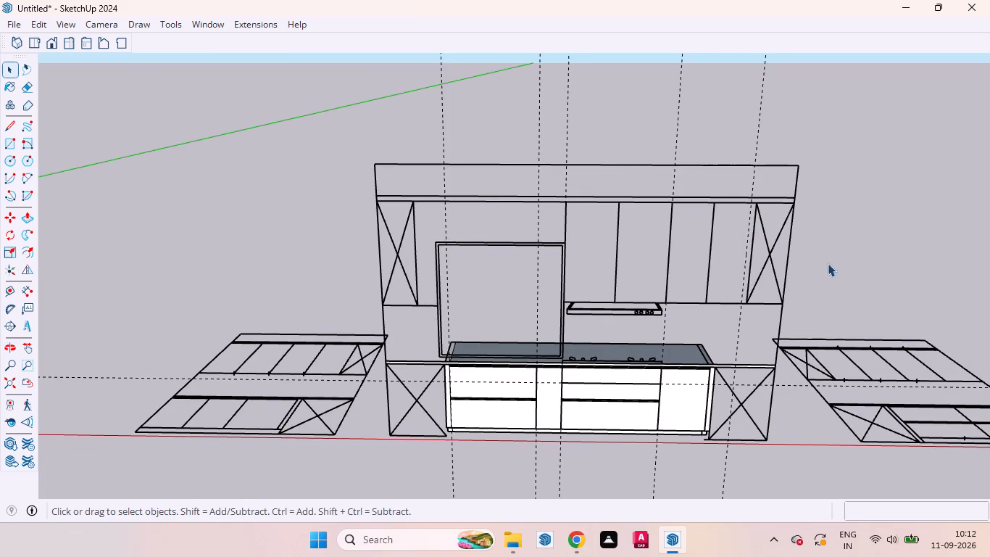
Draw a narrow full-height rectangle between the 50 mm guide and the last shutter's edge at the crossed end section.
{"action": "key", "text": "r"}
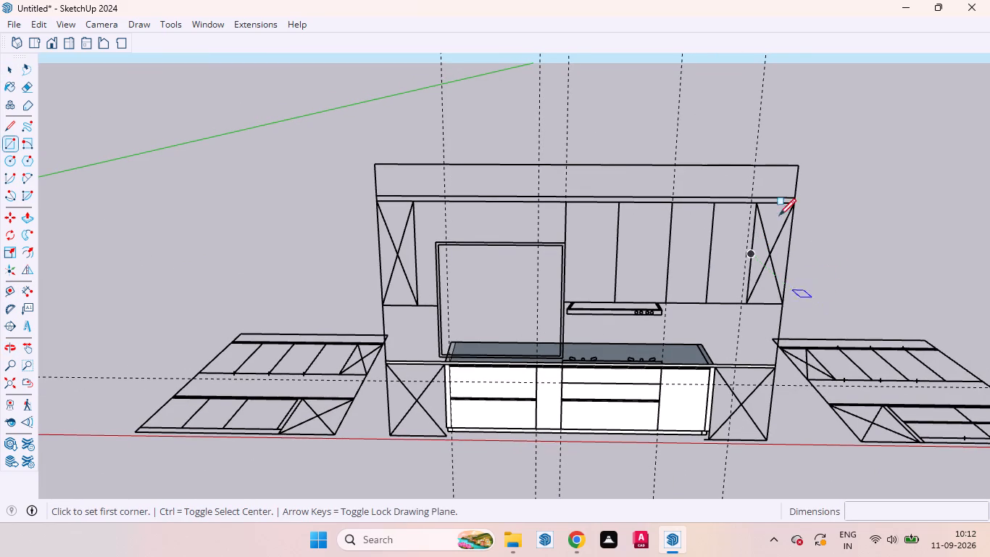
{"action": "scroll", "coordinate": [757, 194], "scroll_direction": "up", "scroll_amount": 8}
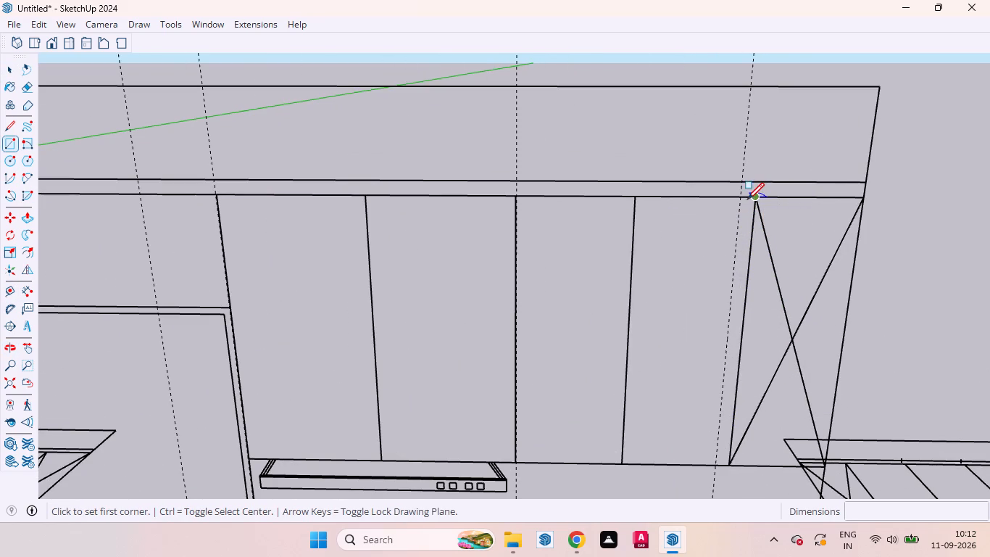
{"action": "left_click", "coordinate": [743, 200]}
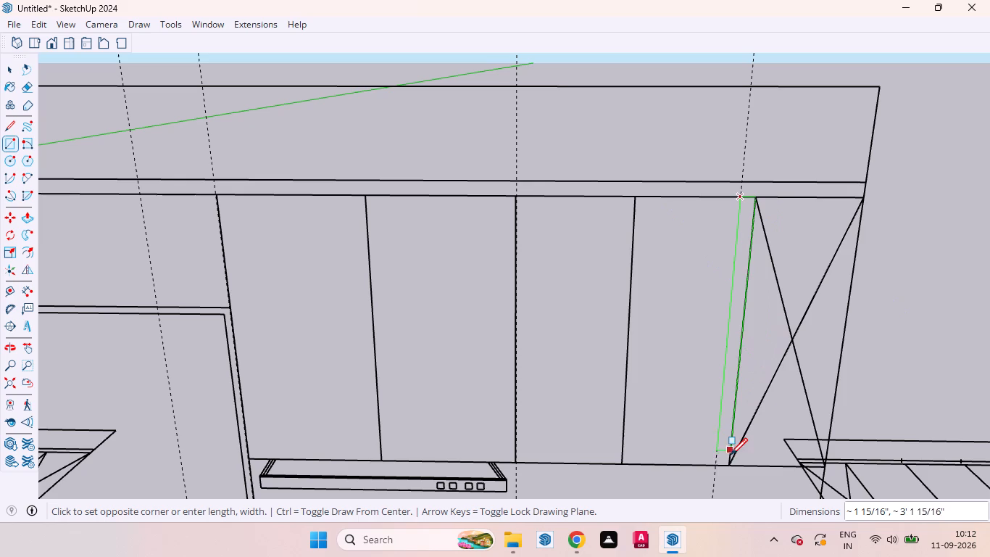
{"action": "left_click", "coordinate": [730, 464]}
{"action": "key", "text": "space"}
{"action": "scroll", "coordinate": [886, 235], "scroll_direction": "down", "scroll_amount": 4}
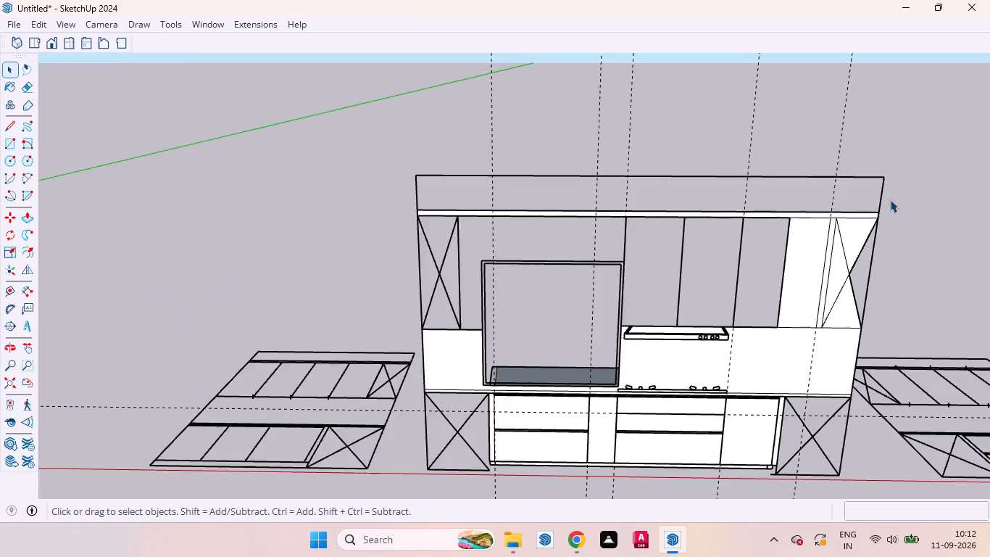
{"action": "scroll", "coordinate": [886, 260], "scroll_direction": "up", "scroll_amount": 3}
{"action": "scroll", "coordinate": [815, 257], "scroll_direction": "down", "scroll_amount": 4}
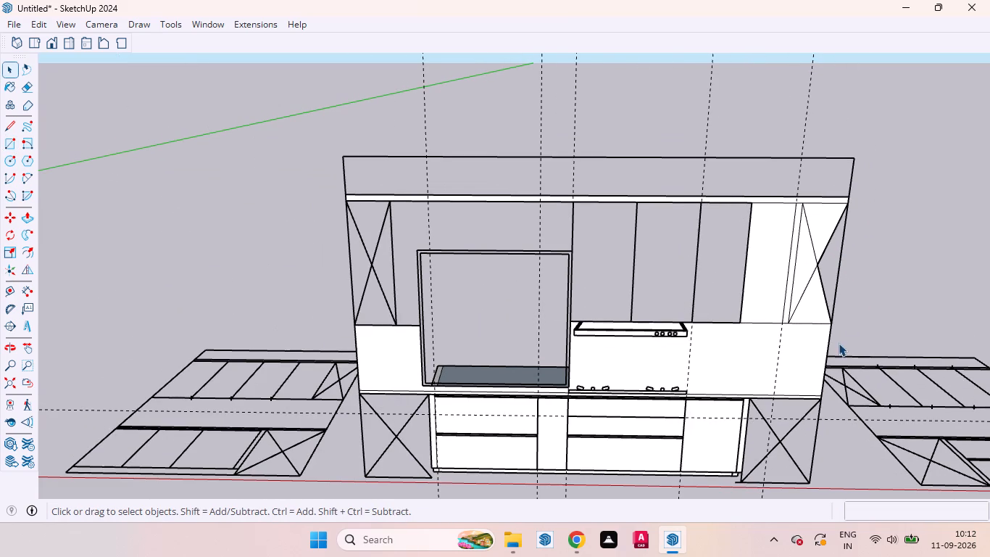
{"action": "left_click", "coordinate": [873, 304]}
Delete the face filling the backsplash area between the wall cabinets and the countertop.
{"action": "scroll", "coordinate": [676, 255], "scroll_direction": "down", "scroll_amount": 3}
{"action": "scroll", "coordinate": [715, 289], "scroll_direction": "up", "scroll_amount": 5}
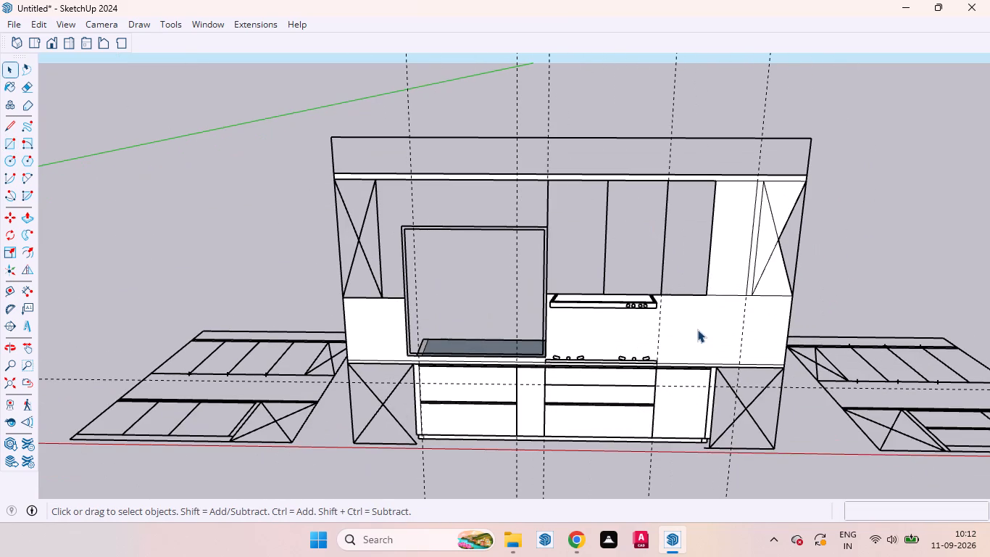
{"action": "left_click", "coordinate": [693, 323], "text": "ctrl"}
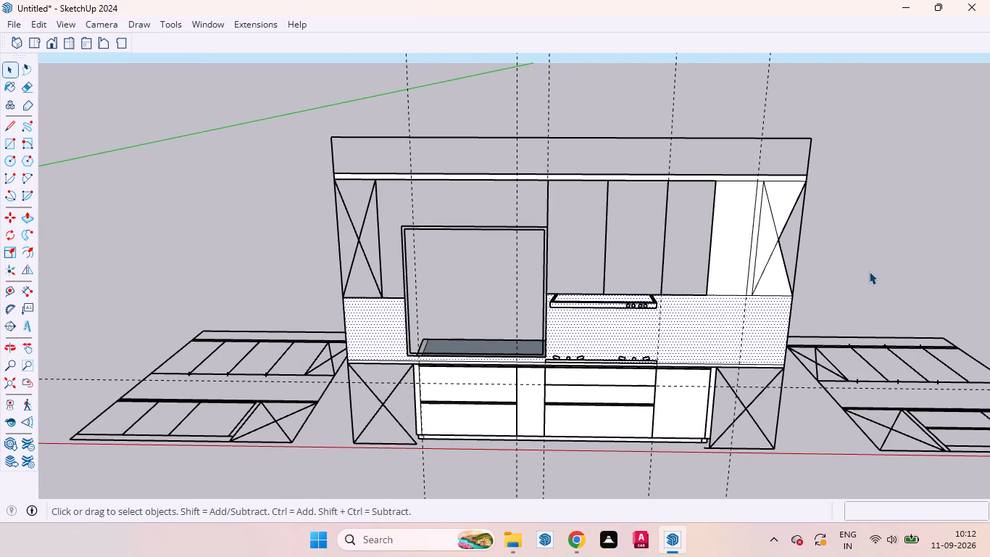
{"action": "key", "text": "Delete"}
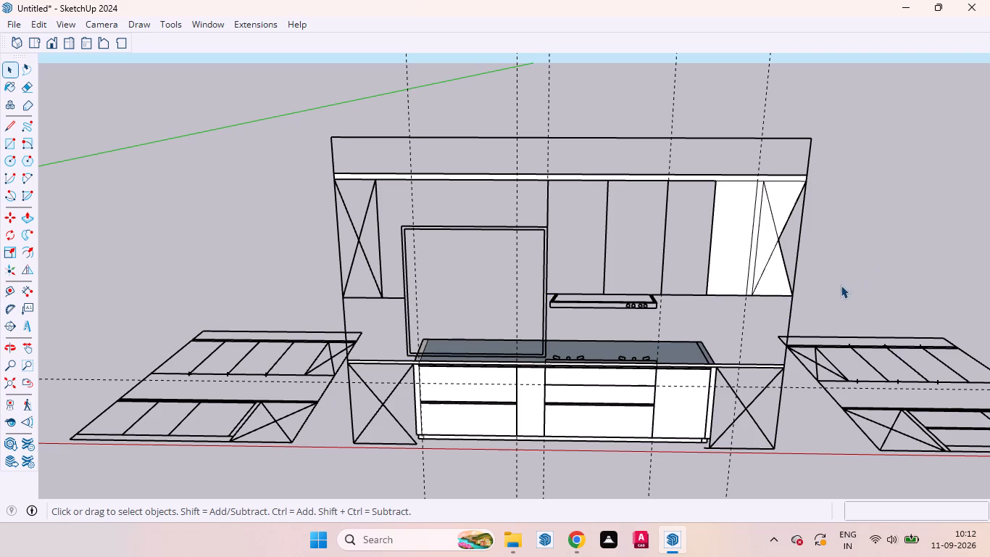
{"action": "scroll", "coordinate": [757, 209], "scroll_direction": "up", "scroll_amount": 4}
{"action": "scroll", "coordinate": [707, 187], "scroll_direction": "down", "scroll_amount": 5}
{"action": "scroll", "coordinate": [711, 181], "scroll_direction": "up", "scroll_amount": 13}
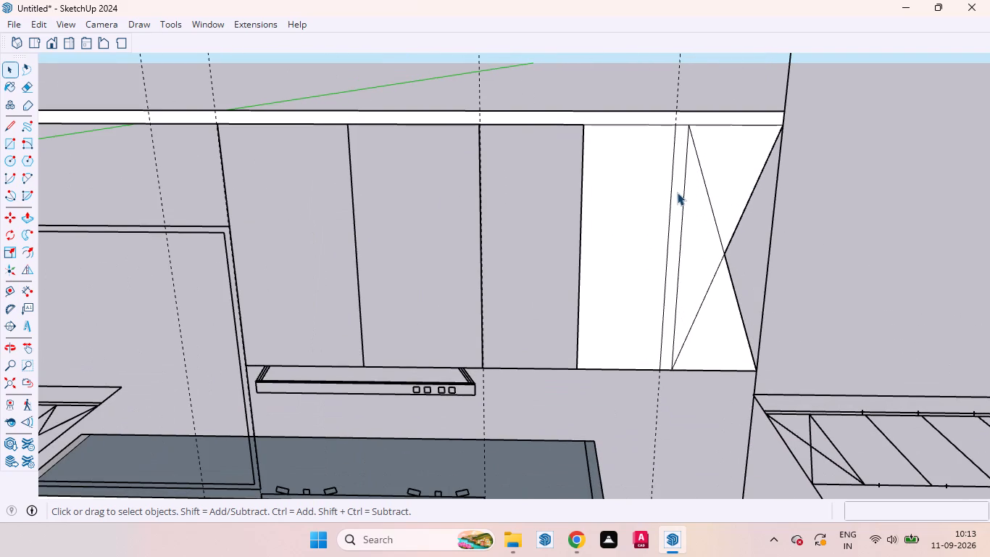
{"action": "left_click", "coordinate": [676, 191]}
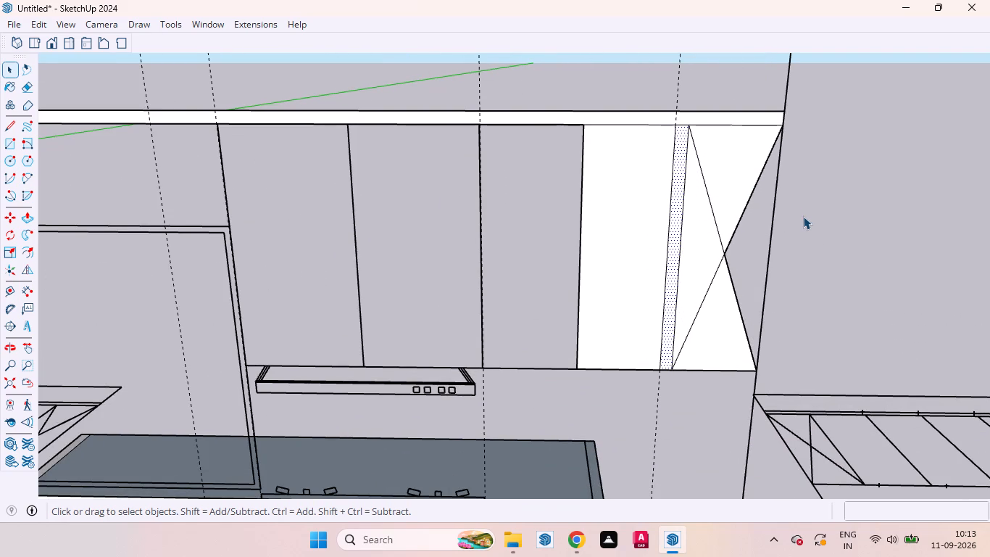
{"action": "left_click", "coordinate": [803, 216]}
Make a new group and draw a rectangle about 5' 9 9/16" wide in it over the shutters, from the framed opening's side to the 50 mm guide.
{"action": "scroll", "coordinate": [592, 191], "scroll_direction": "down", "scroll_amount": 4}
{"action": "scroll", "coordinate": [679, 181], "scroll_direction": "up", "scroll_amount": 3}
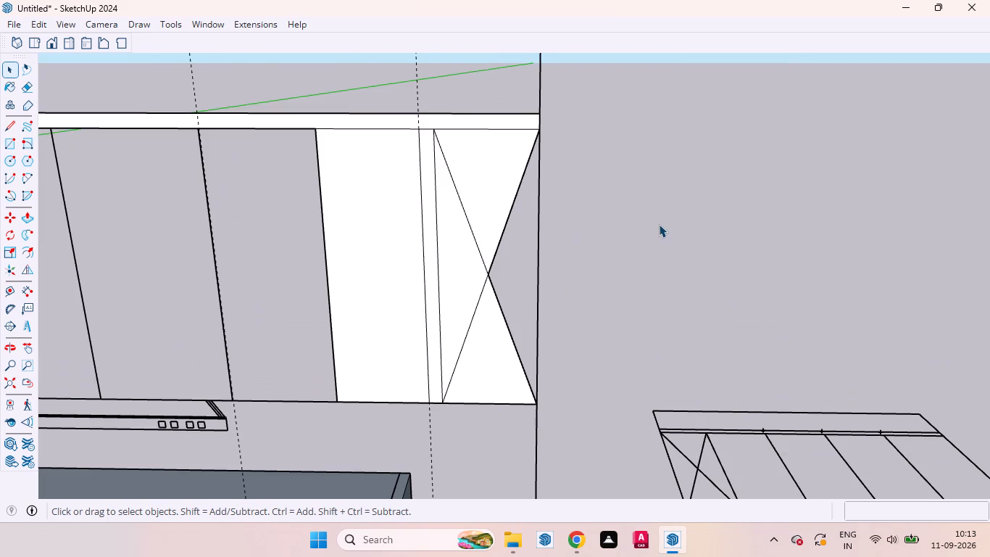
{"action": "right_click", "coordinate": [659, 224]}
{"action": "left_click", "coordinate": [713, 270]}
{"action": "scroll", "coordinate": [770, 223], "scroll_direction": "down", "scroll_amount": 6}
{"action": "scroll", "coordinate": [867, 218], "scroll_direction": "down", "scroll_amount": 4}
{"action": "scroll", "coordinate": [596, 262], "scroll_direction": "up", "scroll_amount": 2}
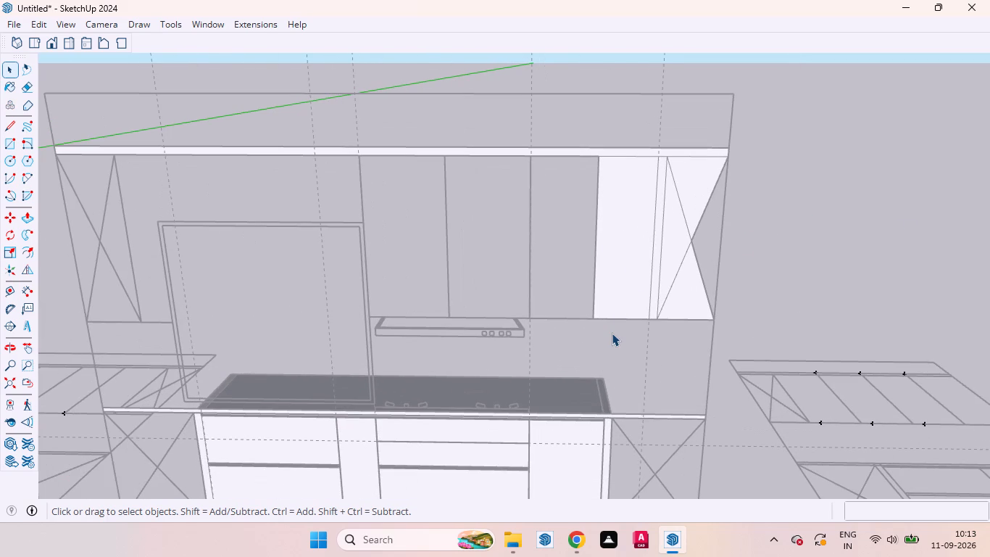
{"action": "key", "text": "r"}
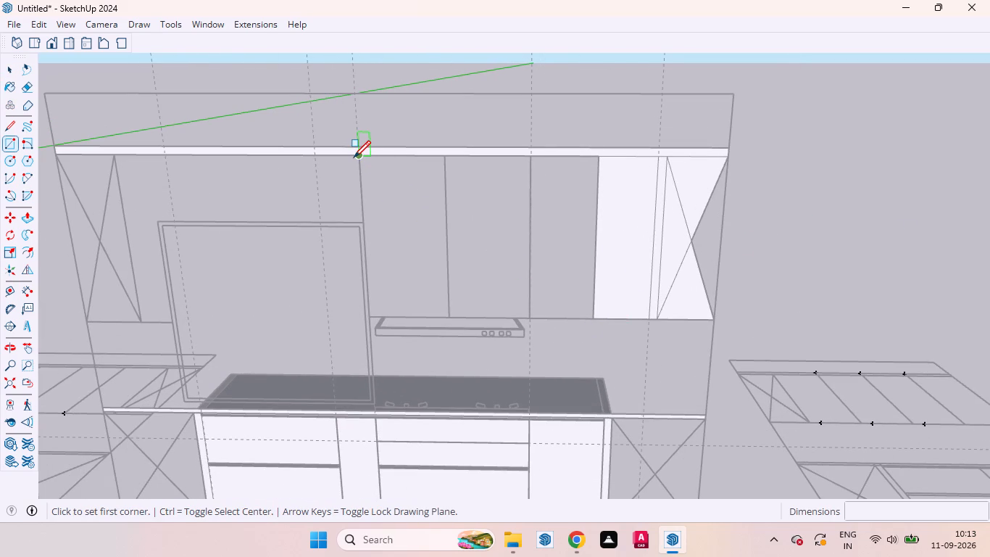
{"action": "left_click", "coordinate": [354, 157]}
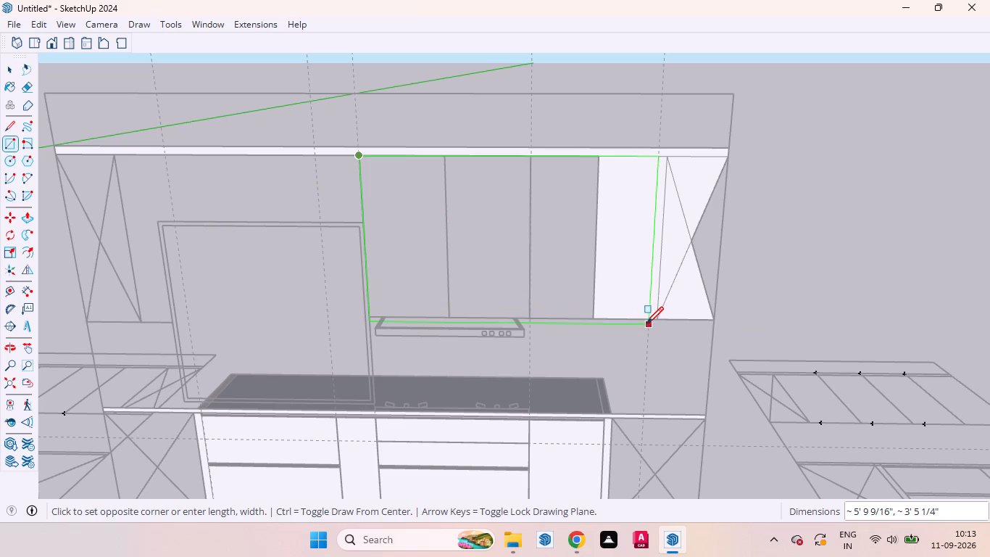
{"action": "left_click", "coordinate": [645, 322]}
{"action": "key", "text": "space"}
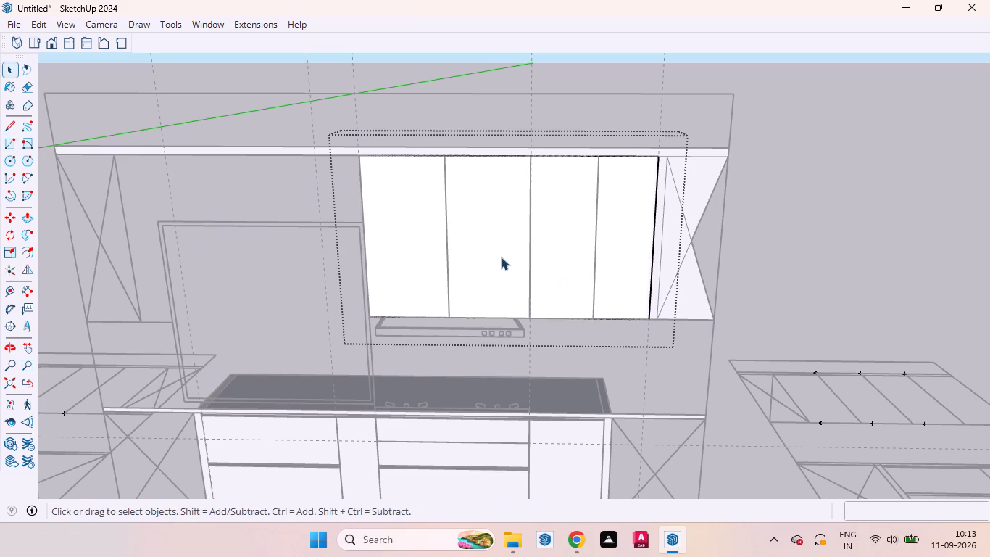
Push/Pull the new shutter face 2' out from the wall to form the wall-cabinet body above the hood.
{"action": "left_click", "coordinate": [501, 257]}
{"action": "middle_click_drag", "start_coordinate": [576, 255], "coordinate": [403, 288]}
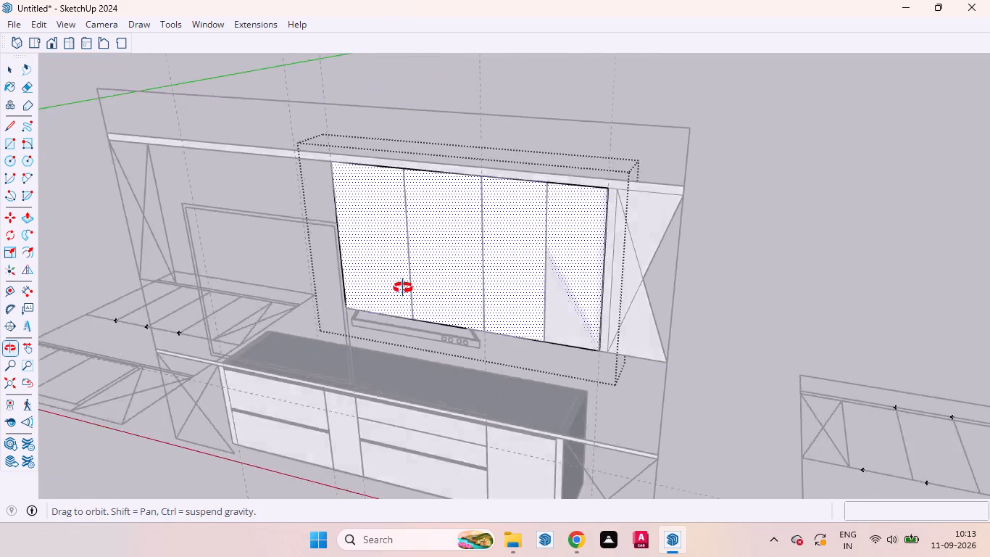
{"action": "middle_click_drag", "start_coordinate": [403, 288], "coordinate": [115, 318]}
{"action": "key", "text": "p"}
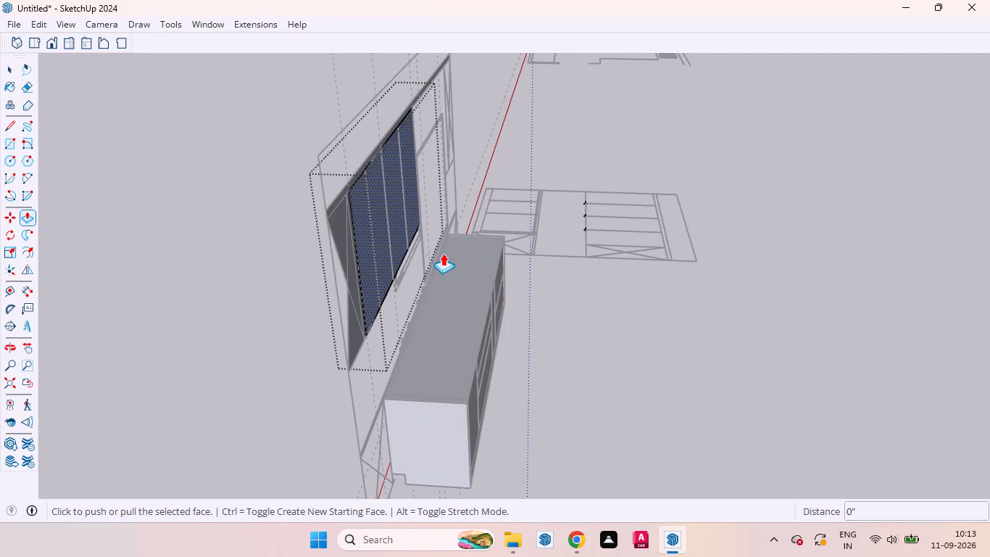
{"action": "scroll", "coordinate": [397, 231], "scroll_direction": "up", "scroll_amount": 6}
{"action": "left_click", "coordinate": [362, 230]}
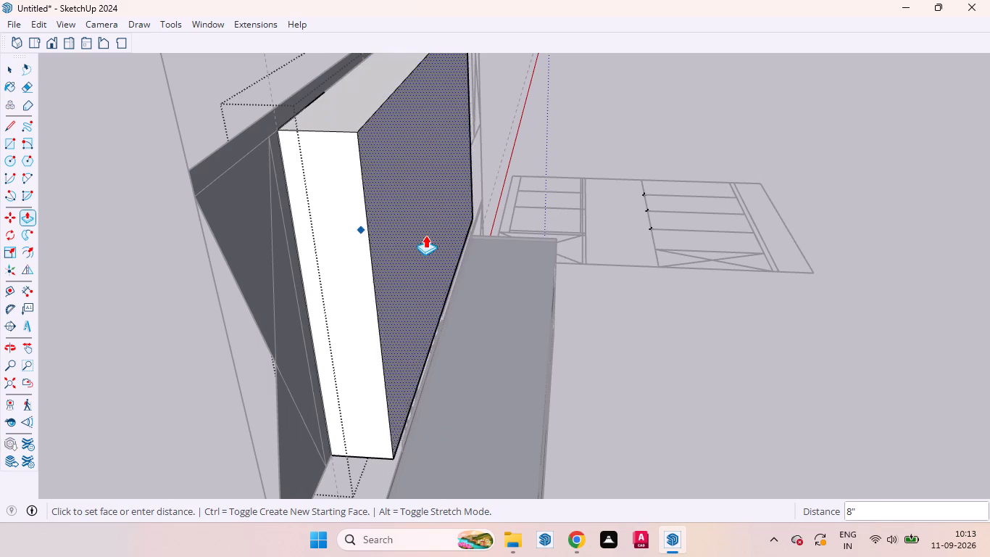
{"action": "type", "text": "2'"}
{"action": "key", "text": "Return"}
{"action": "key", "text": "space"}
{"action": "scroll", "coordinate": [660, 276], "scroll_direction": "down", "scroll_amount": 6}
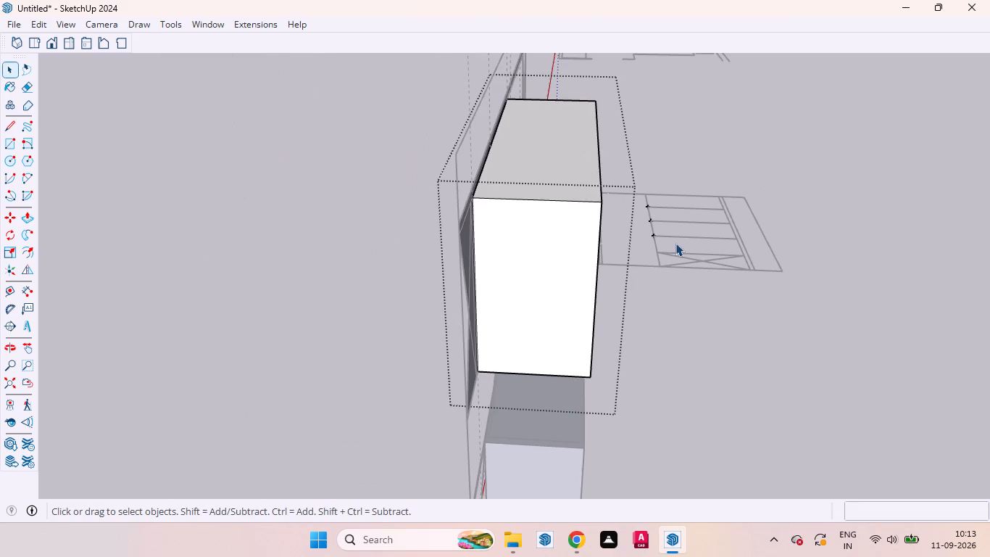
{"action": "middle_click_drag", "start_coordinate": [493, 289], "coordinate": [890, 256]}
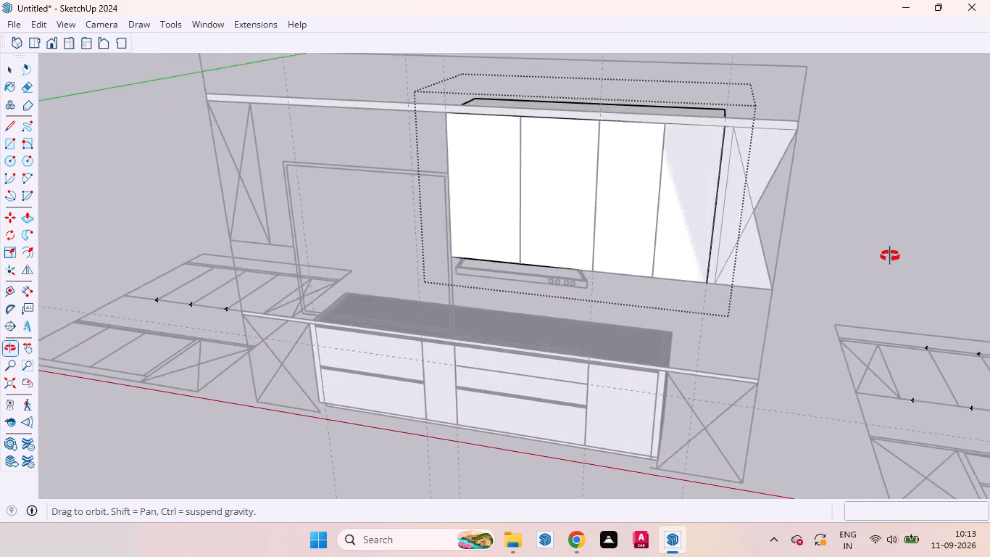
Undo the wall-cabinet work above the hood, including its 2' body, the shutter faces and the backsplash face deletion.
{"action": "middle_click_drag", "start_coordinate": [890, 256], "coordinate": [631, 246]}
{"action": "scroll", "coordinate": [672, 296], "scroll_direction": "down", "scroll_amount": 2}
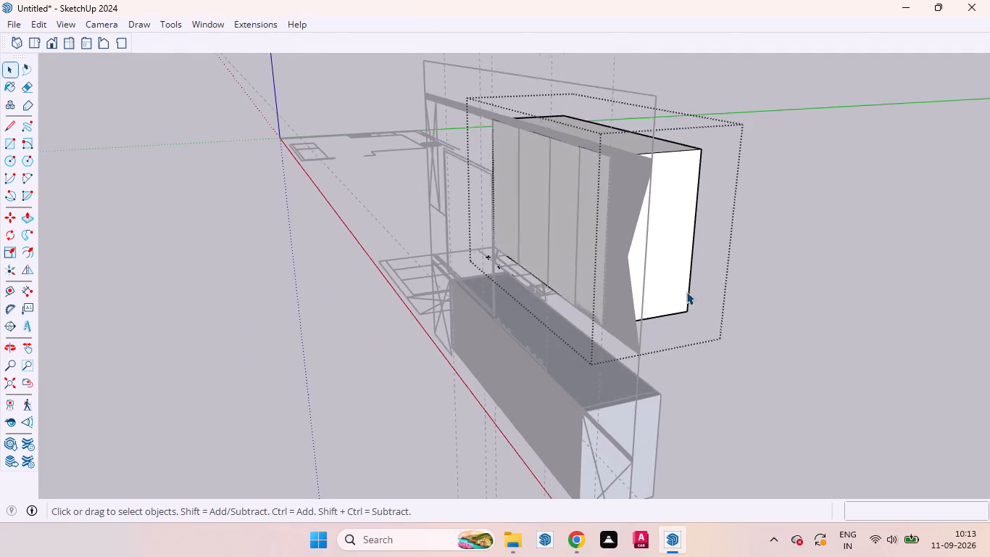
{"action": "scroll", "coordinate": [686, 292], "scroll_direction": "down", "scroll_amount": 1}
{"action": "scroll", "coordinate": [623, 315], "scroll_direction": "down", "scroll_amount": 4}
{"action": "middle_click_drag", "start_coordinate": [654, 335], "coordinate": [717, 305]}
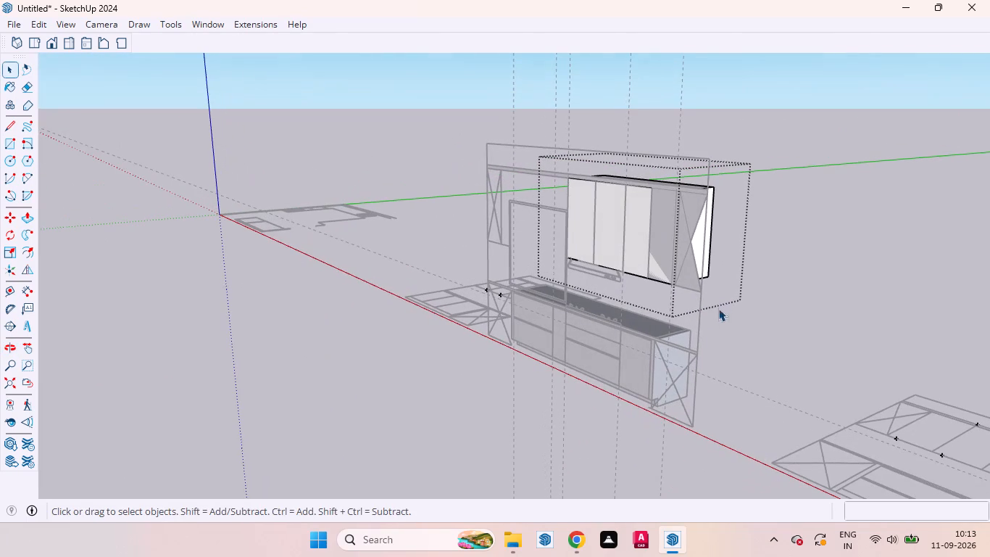
{"action": "key", "text": "ctrl+z"}
{"action": "key", "text": "ctrl+z"}
{"action": "key", "text": "ctrl+z"}
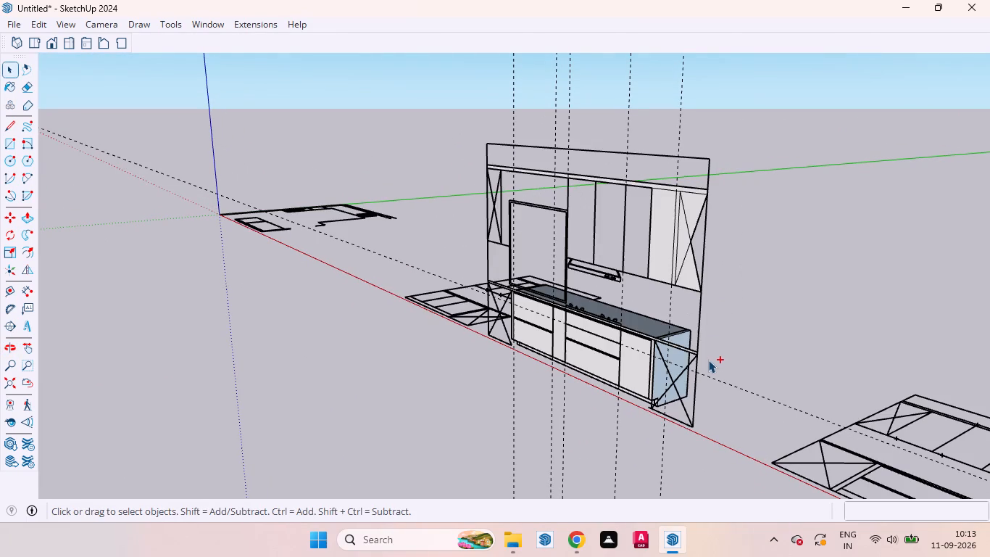
{"action": "key", "text": "ctrl+z"}
{"action": "scroll", "coordinate": [720, 350], "scroll_direction": "down", "scroll_amount": 3}
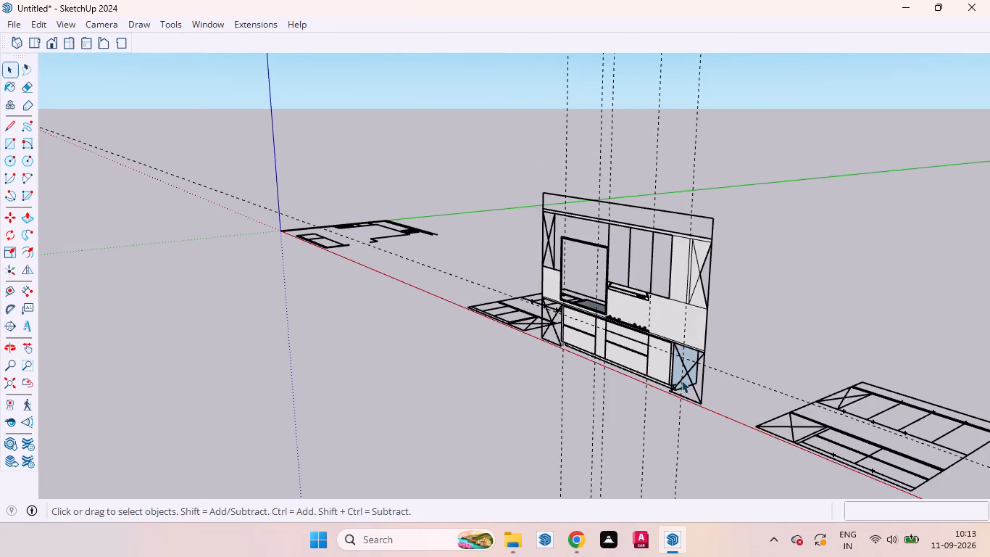
{"action": "middle_click_drag", "start_coordinate": [671, 381], "coordinate": [731, 377]}
{"action": "key", "text": "ctrl+z"}
{"action": "key", "text": "ctrl+z"}
{"action": "key", "text": "ctrl+z"}
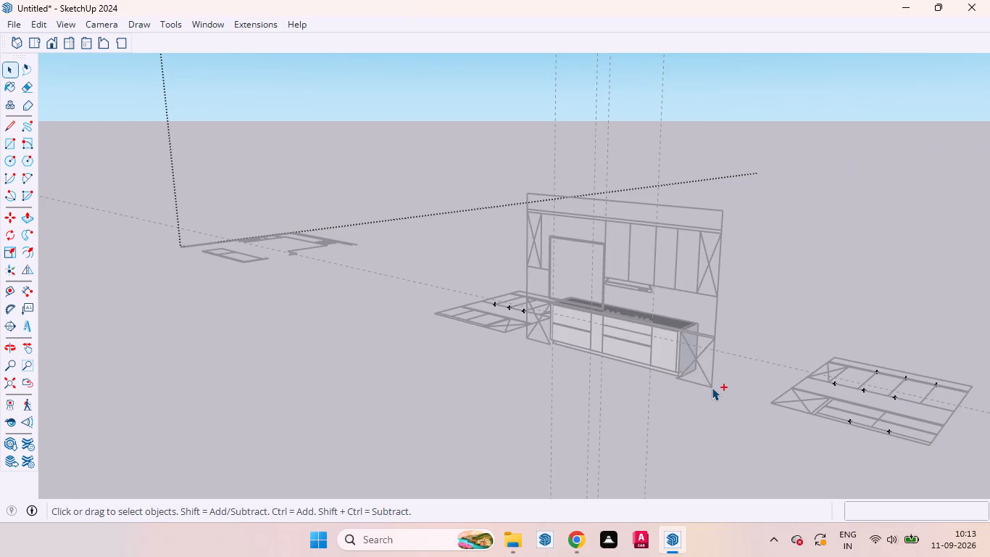
Undo the latest base-cabinet edits and all the guide lines placed across the kitchen elevation.
{"action": "key", "text": "ctrl+z"}
{"action": "key", "text": "ctrl+z"}
{"action": "key", "text": "ctrl+z"}
{"action": "key", "text": "ctrl+z"}
{"action": "key", "text": "ctrl+z"}
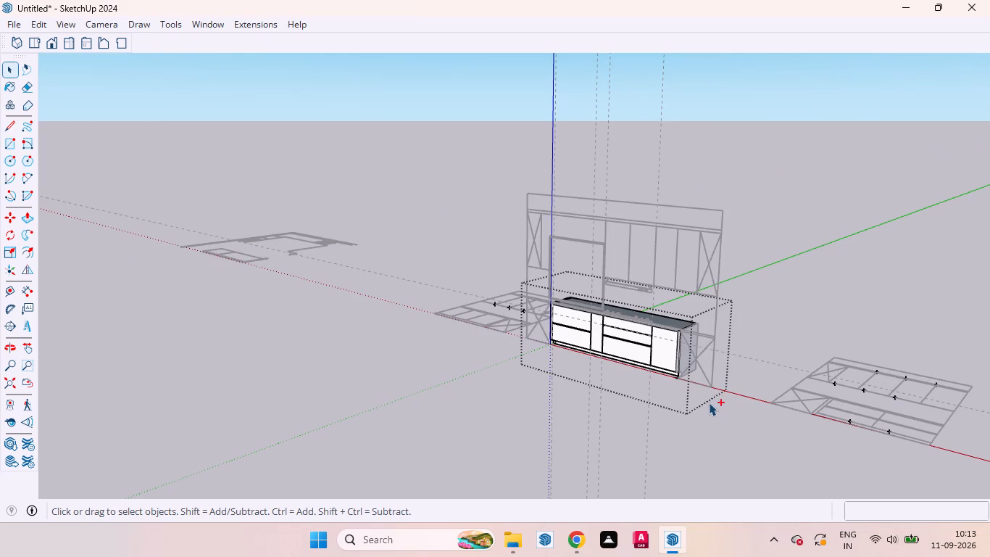
{"action": "key", "text": "ctrl+z"}
{"action": "key", "text": "ctrl+z"}
{"action": "key", "text": "ctrl+z"}
{"action": "key", "text": "ctrl+z"}
{"action": "key", "text": "ctrl+z"}
{"action": "key", "text": "ctrl+z"}
{"action": "key", "text": "ctrl+z"}
{"action": "key", "text": "ctrl+z"}
{"action": "key", "text": "ctrl+z"}
{"action": "key", "text": "ctrl+z"}
{"action": "key", "text": "ctrl+z"}
{"action": "key", "text": "space"}
{"action": "left_click", "coordinate": [588, 425]}
{"action": "middle_click_drag", "start_coordinate": [554, 390], "coordinate": [748, 400]}
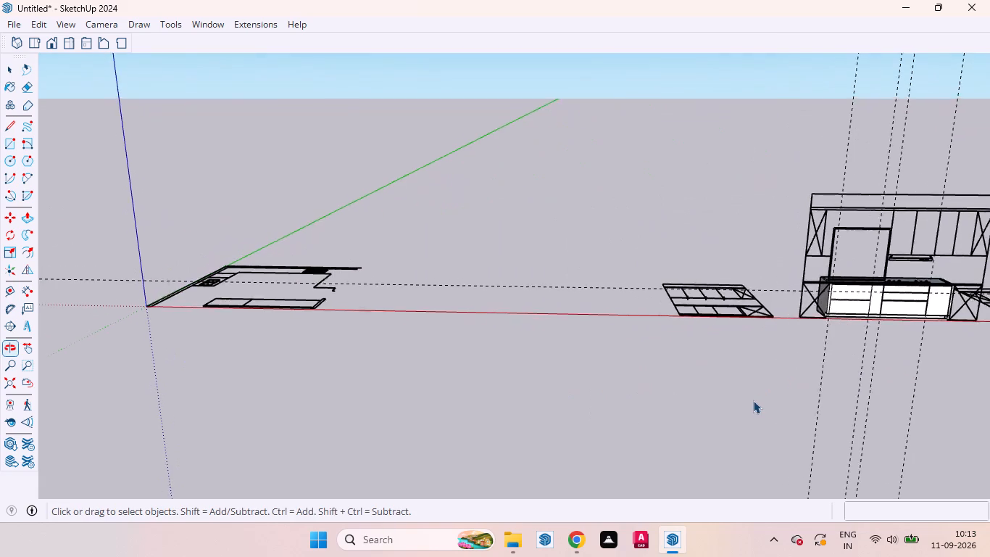
{"action": "key", "text": "ctrl+z"}
{"action": "left_click", "coordinate": [766, 400], "text": "ctrl"}
{"action": "key", "text": "ctrl+z"}
{"action": "key", "text": "ctrl+z"}
{"action": "key", "text": "ctrl+z"}
{"action": "key", "text": "ctrl+z"}
{"action": "key", "text": "ctrl+z"}
{"action": "key", "text": "ctrl+z"}
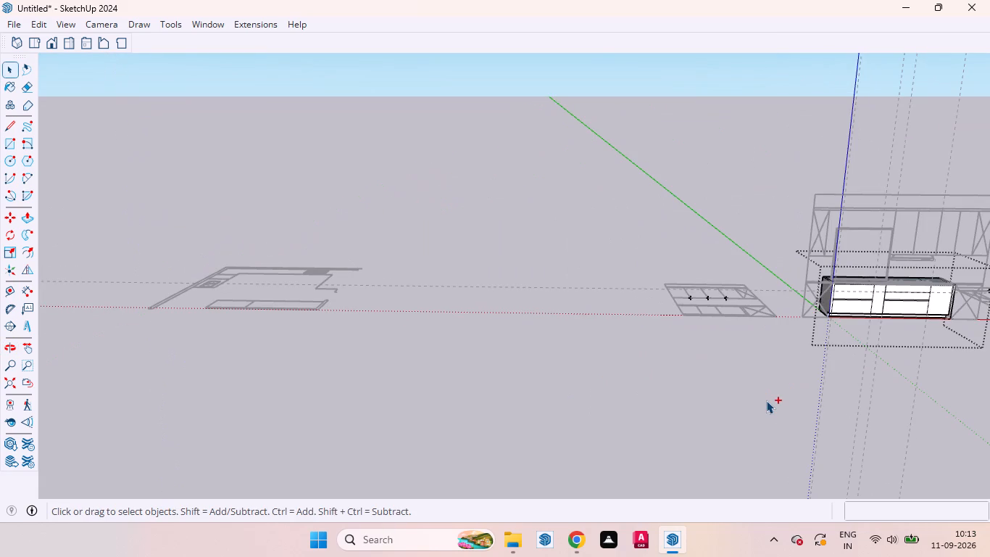
{"action": "key", "text": "ctrl+z"}
{"action": "type", "text": "zzzz"}
{"action": "key", "text": "ctrl+z"}
{"action": "type", "text": "z"}
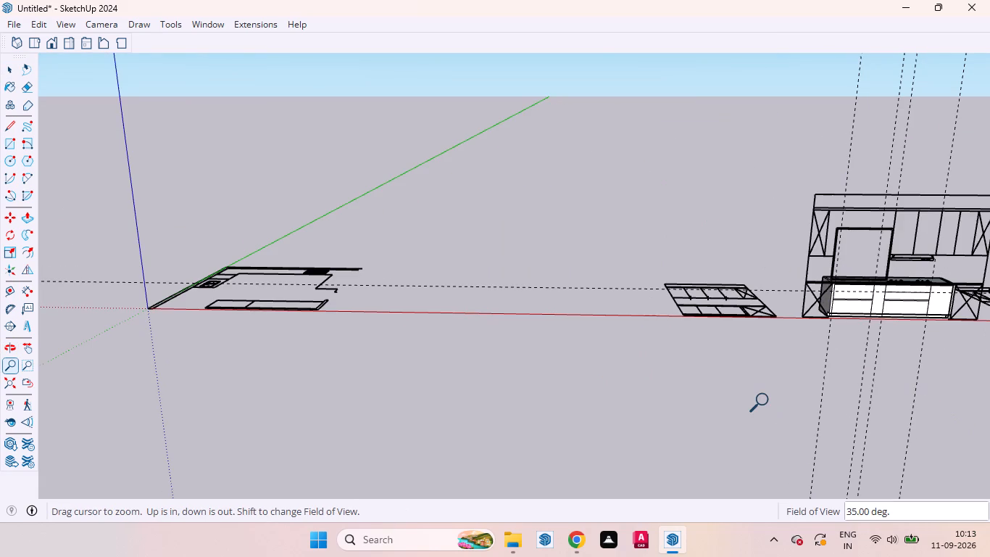
{"action": "key", "text": "space"}
{"action": "key", "text": "ctrl+z"}
{"action": "key", "text": "ctrl+z"}
{"action": "key", "text": "ctrl+z"}
{"action": "key", "text": "ctrl+z"}
{"action": "key", "text": "ctrl+z"}
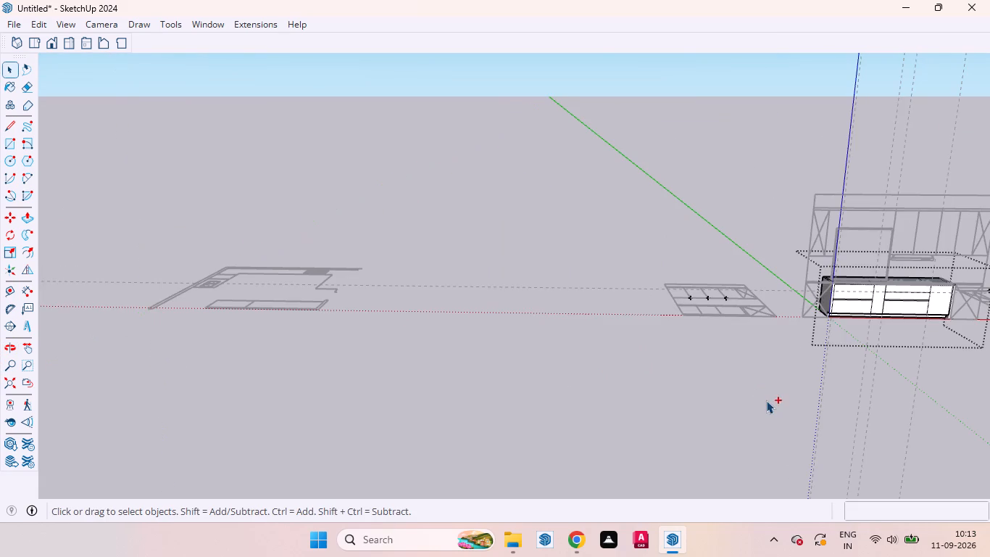
{"action": "key", "text": "ctrl+z"}
{"action": "key", "text": "ctrl+z"}
{"action": "key", "text": "ctrl+z"}
{"action": "key", "text": "ctrl+z"}
{"action": "key", "text": "ctrl+z"}
{"action": "key", "text": "ctrl+z"}
{"action": "key", "text": "ctrl+z"}
{"action": "key", "text": "ctrl+z"}
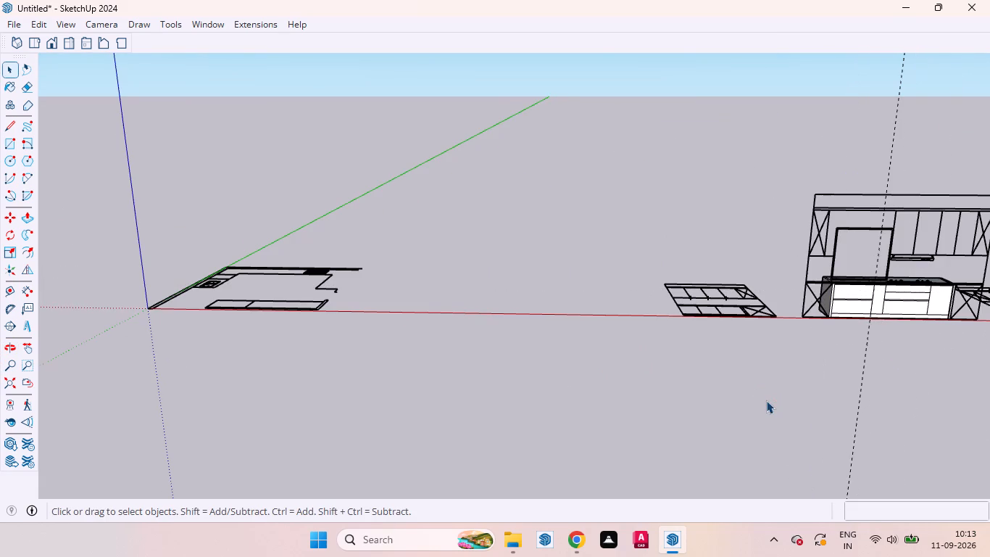
{"action": "key", "text": "ctrl+z"}
{"action": "key", "text": "ctrl+z"}
{"action": "left_click", "coordinate": [766, 400], "text": "ctrl"}
{"action": "type", "text": "zz"}
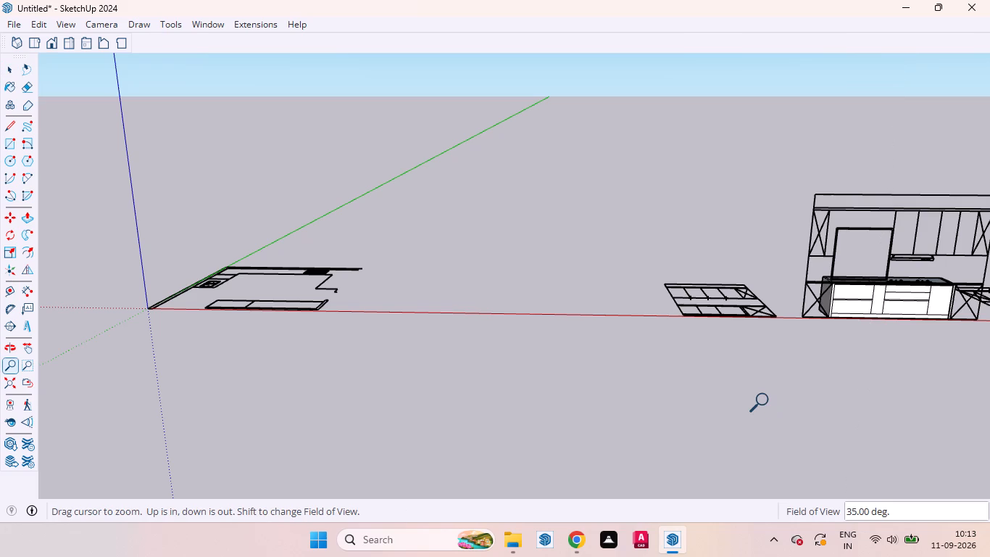
{"action": "key", "text": "space"}
Undo the whole base-cabinet model, including its drawers, carcass and front faces, back to the bare imported elevation lines.
{"action": "key", "text": "ctrl+z"}
{"action": "key", "text": "ctrl+z"}
{"action": "key", "text": "ctrl+z"}
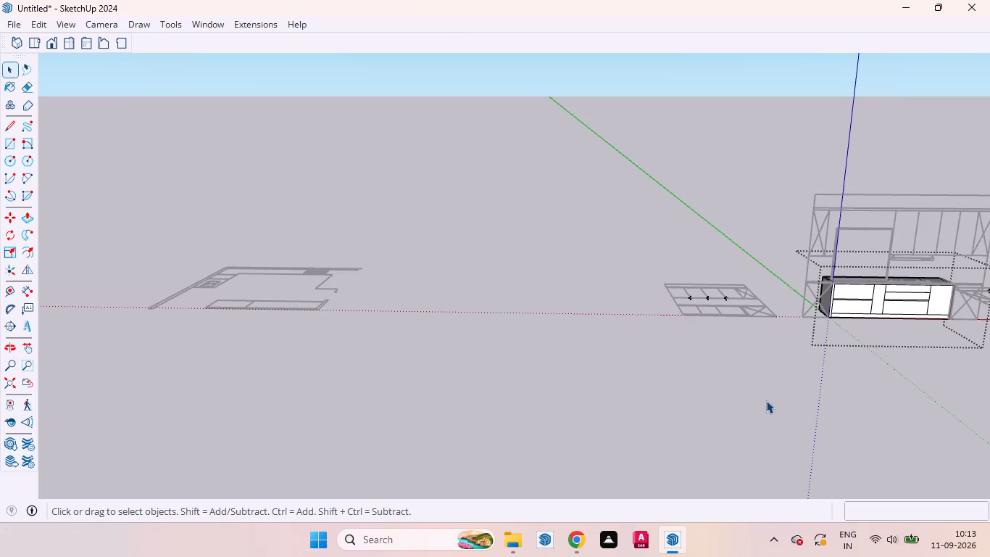
{"action": "key", "text": "ctrl+z"}
{"action": "key", "text": "ctrl+z"}
{"action": "key", "text": "ctrl+z"}
{"action": "key", "text": "ctrl+z"}
{"action": "key", "text": "ctrl+z"}
{"action": "key", "text": "ctrl+z"}
{"action": "key", "text": "ctrl+z"}
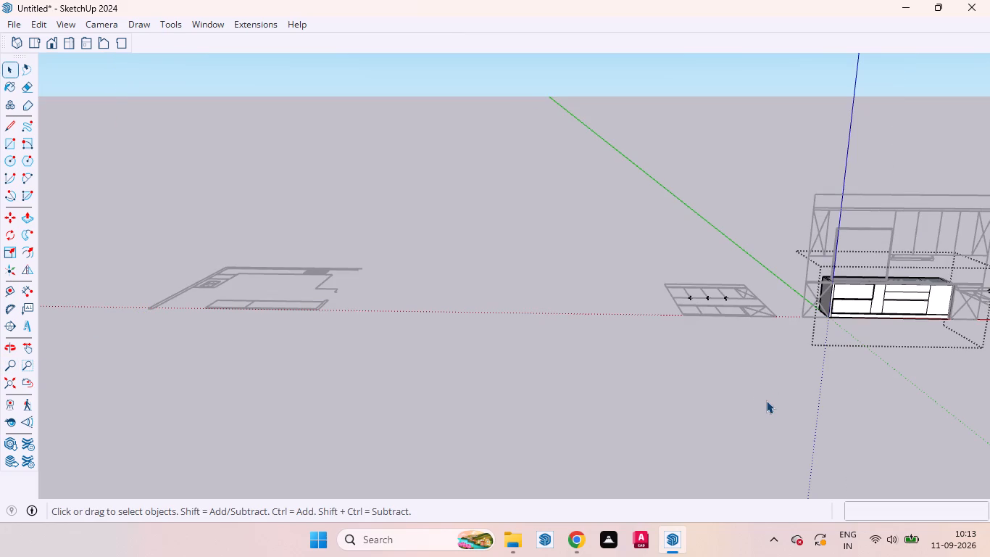
{"action": "key", "text": "ctrl+z"}
{"action": "key", "text": "ctrl+z"}
{"action": "key", "text": "ctrl+z"}
{"action": "key", "text": "ctrl+z"}
{"action": "key", "text": "ctrl+z"}
{"action": "key", "text": "ctrl+z"}
{"action": "key", "text": "ctrl+z"}
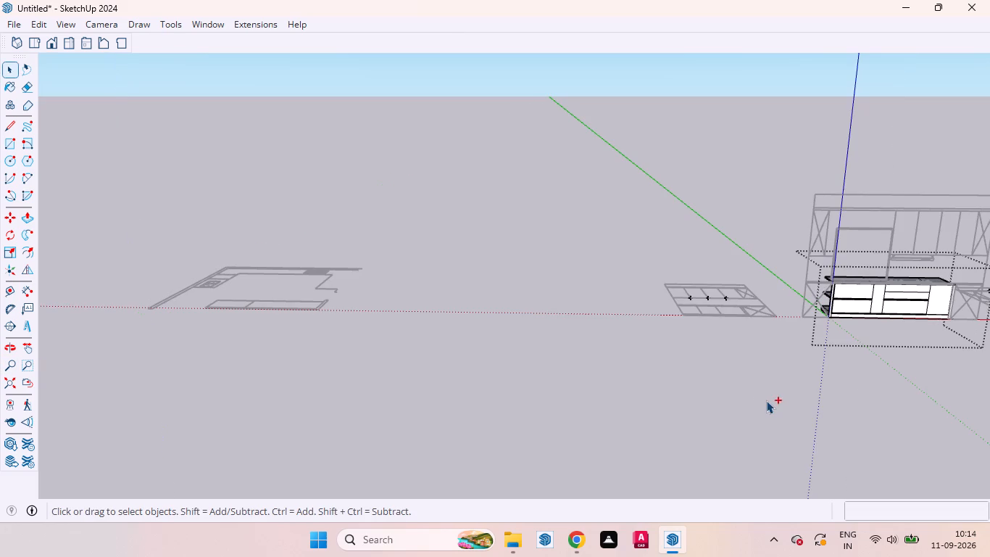
{"action": "key", "text": "ctrl+z"}
{"action": "key", "text": "ctrl+z"}
{"action": "key", "text": "ctrl+z"}
{"action": "key", "text": "ctrl+z"}
{"action": "key", "text": "ctrl+z"}
{"action": "key", "text": "ctrl+z"}
{"action": "key", "text": "ctrl+z"}
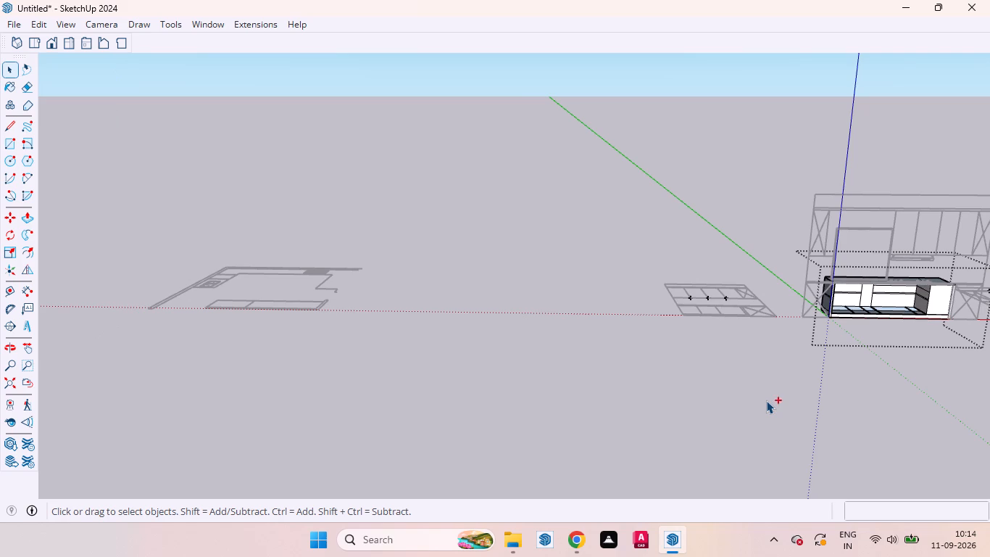
{"action": "key", "text": "ctrl+z"}
{"action": "key", "text": "z"}
{"action": "key", "text": "ctrl+z"}
{"action": "key", "text": "ctrl+z"}
{"action": "type", "text": "zz"}
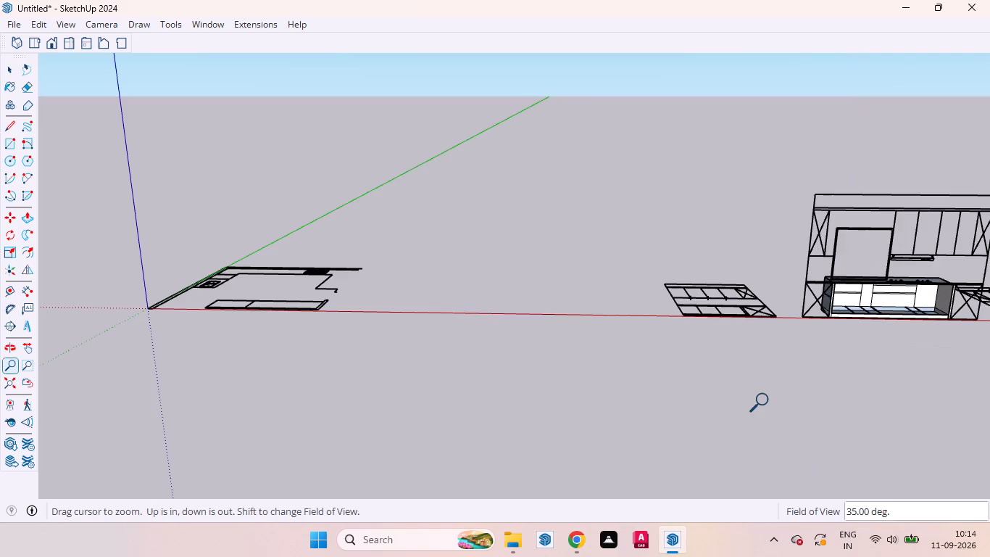
{"action": "key", "text": "space"}
{"action": "key", "text": "ctrl+z"}
{"action": "key", "text": "ctrl+z"}
{"action": "key", "text": "ctrl+z"}
{"action": "key", "text": "ctrl+z"}
{"action": "key", "text": "ctrl+z"}
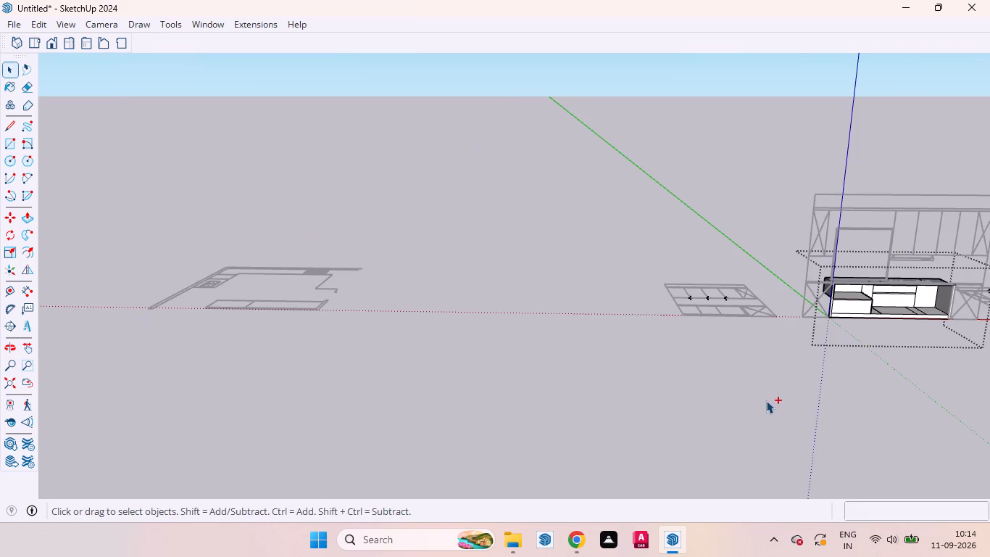
{"action": "key", "text": "ctrl+z"}
{"action": "key", "text": "ctrl+z"}
{"action": "key", "text": "ctrl+z"}
{"action": "key", "text": "ctrl+z"}
{"action": "key", "text": "ctrl+z"}
{"action": "key", "text": "ctrl+z"}
{"action": "key", "text": "ctrl+z"}
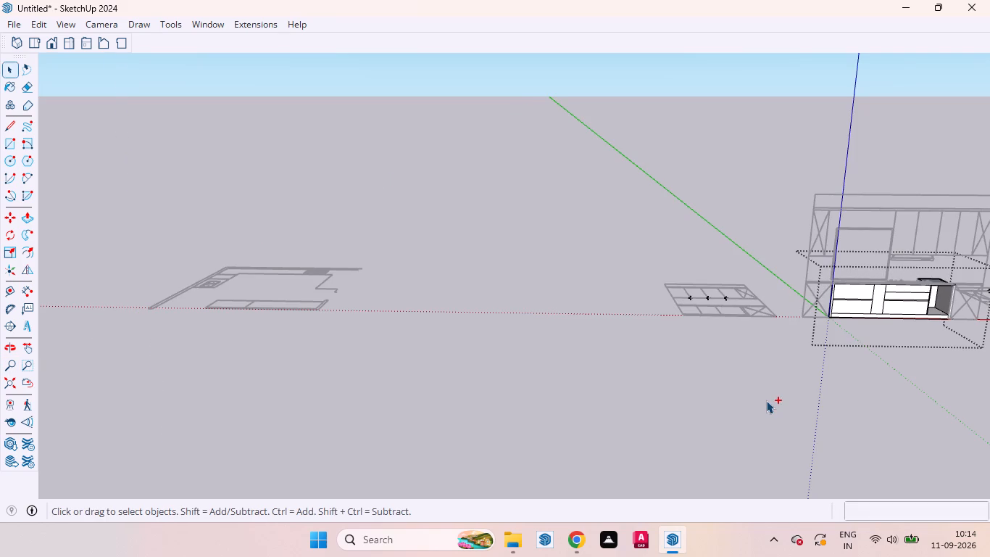
{"action": "key", "text": "ctrl+z"}
{"action": "key", "text": "ctrl+z"}
{"action": "key", "text": "ctrl+z"}
{"action": "key", "text": "ctrl+z"}
{"action": "key", "text": "ctrl+z"}
{"action": "key", "text": "ctrl+z"}
{"action": "key", "text": "ctrl+z"}
{"action": "key", "text": "ctrl+z"}
{"action": "key", "text": "ctrl+z"}
{"action": "key", "text": "ctrl+z"}
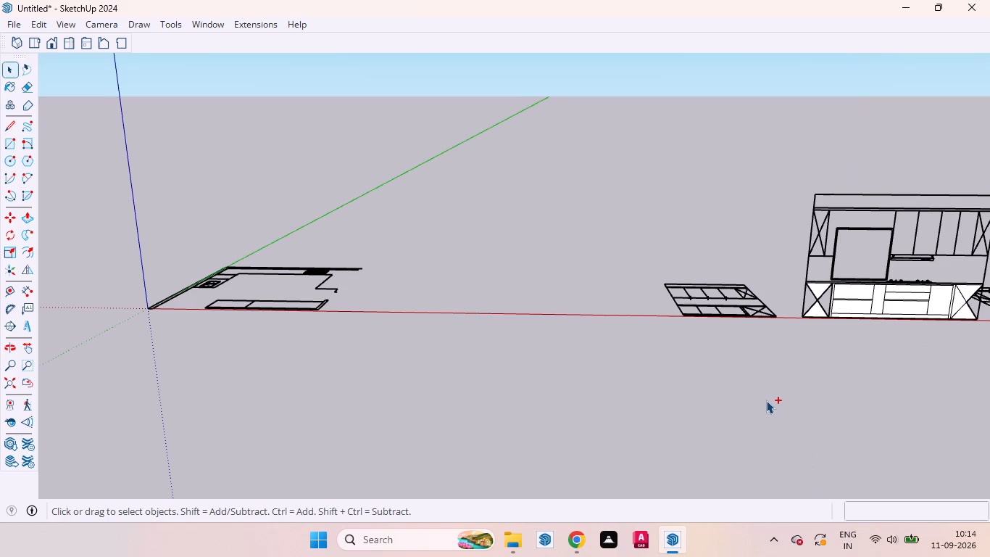
{"action": "key", "text": "ctrl+z"}
{"action": "key", "text": "ctrl+z"}
{"action": "key", "text": "ctrl+z"}
{"action": "key", "text": "ctrl+z"}
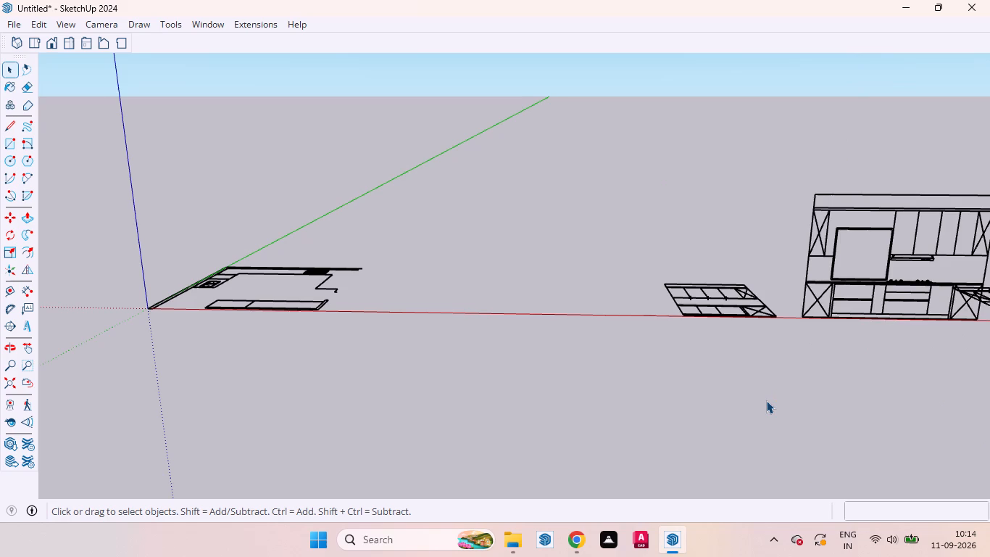
Make a new group and draw a rectangle about 9' 1 1/2" by 2' 9 13/16" over the base cabinets between the crossed end sections.
{"action": "scroll", "coordinate": [229, 248], "scroll_direction": "down", "scroll_amount": 6}
{"action": "scroll", "coordinate": [563, 255], "scroll_direction": "up", "scroll_amount": 11}
{"action": "middle_click_drag", "start_coordinate": [454, 302], "coordinate": [487, 278]}
{"action": "scroll", "coordinate": [458, 300], "scroll_direction": "up", "scroll_amount": 4}
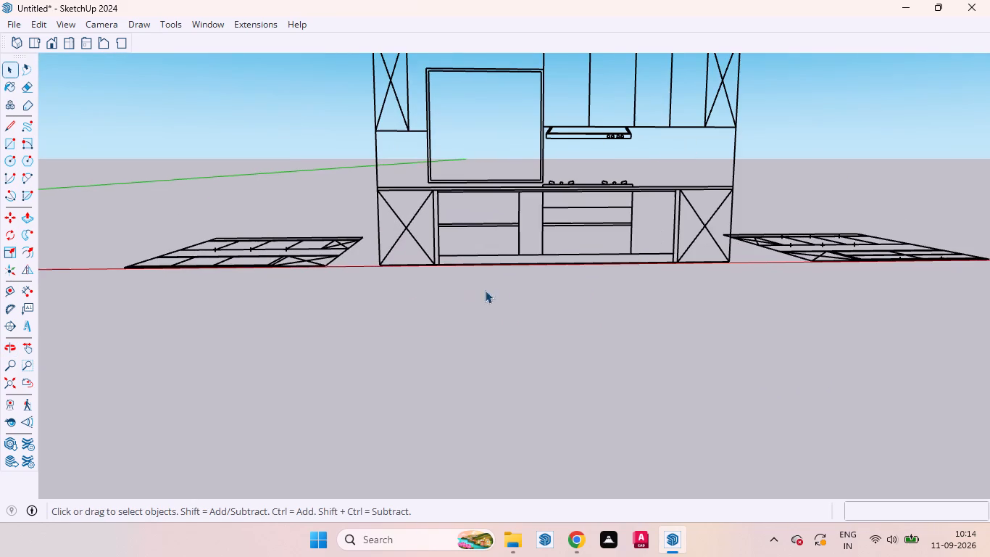
{"action": "right_click", "coordinate": [540, 324]}
{"action": "left_click", "coordinate": [596, 367]}
{"action": "scroll", "coordinate": [536, 302], "scroll_direction": "down", "scroll_amount": 1}
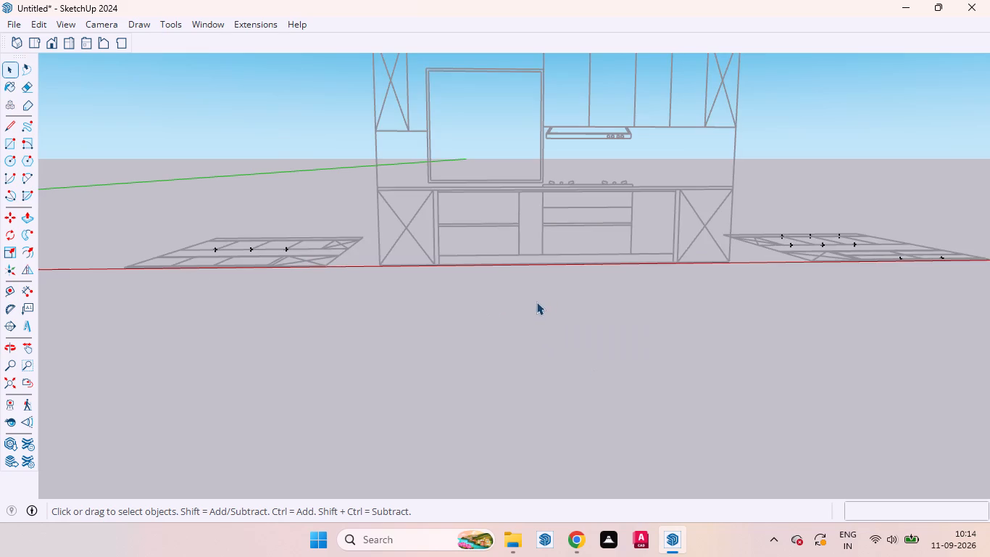
{"action": "scroll", "coordinate": [536, 302], "scroll_direction": "down", "scroll_amount": 2}
{"action": "key", "text": "r"}
{"action": "scroll", "coordinate": [438, 215], "scroll_direction": "up", "scroll_amount": 7}
{"action": "scroll", "coordinate": [461, 220], "scroll_direction": "down", "scroll_amount": 1}
{"action": "scroll", "coordinate": [461, 220], "scroll_direction": "up", "scroll_amount": 4}
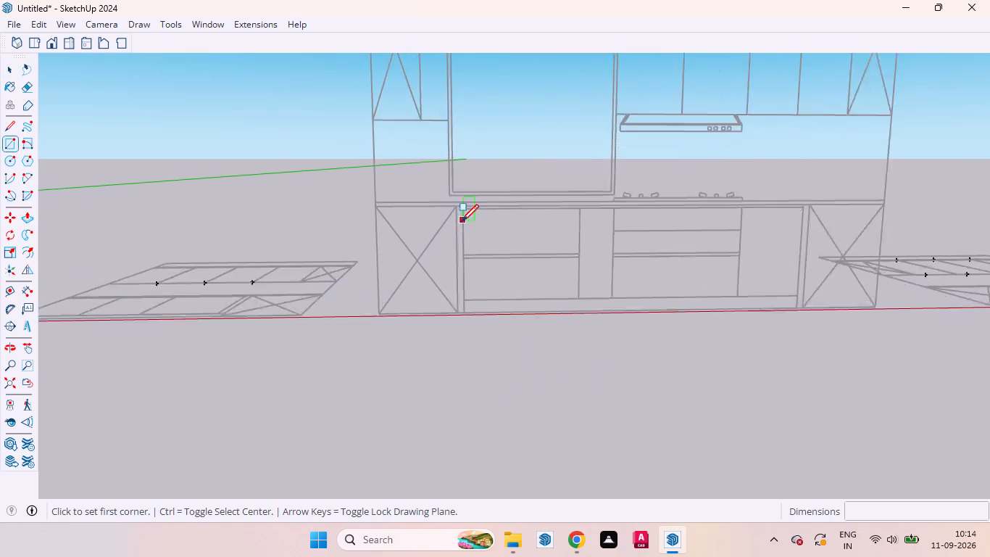
{"action": "scroll", "coordinate": [462, 221], "scroll_direction": "up", "scroll_amount": 11}
{"action": "left_click", "coordinate": [452, 176]}
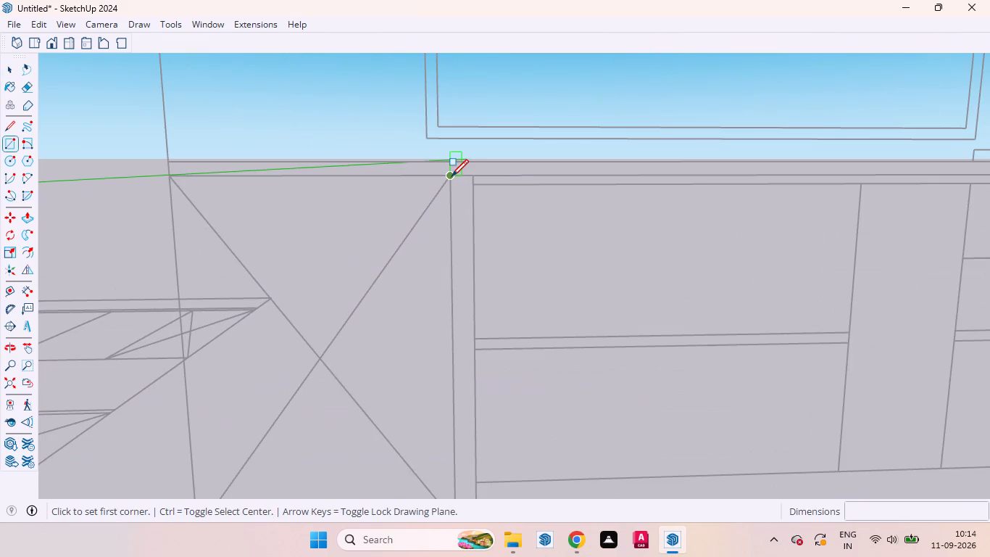
{"action": "scroll", "coordinate": [418, 288], "scroll_direction": "down", "scroll_amount": 19}
{"action": "scroll", "coordinate": [726, 338], "scroll_direction": "up", "scroll_amount": 6}
{"action": "scroll", "coordinate": [790, 366], "scroll_direction": "up", "scroll_amount": 4}
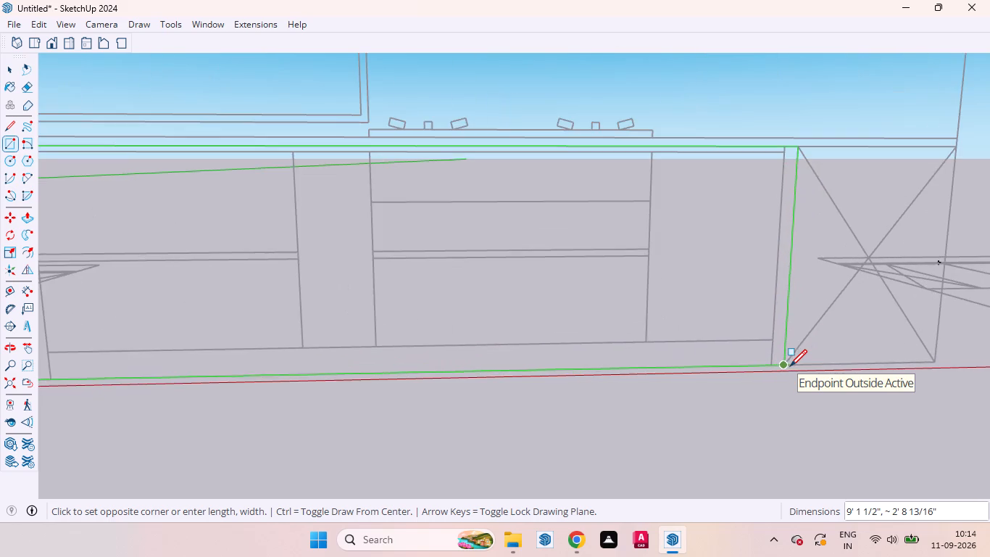
{"action": "scroll", "coordinate": [783, 370], "scroll_direction": "down", "scroll_amount": 5}
{"action": "middle_click_drag", "start_coordinate": [779, 370], "coordinate": [682, 360]}
{"action": "scroll", "coordinate": [736, 334], "scroll_direction": "down", "scroll_amount": 3}
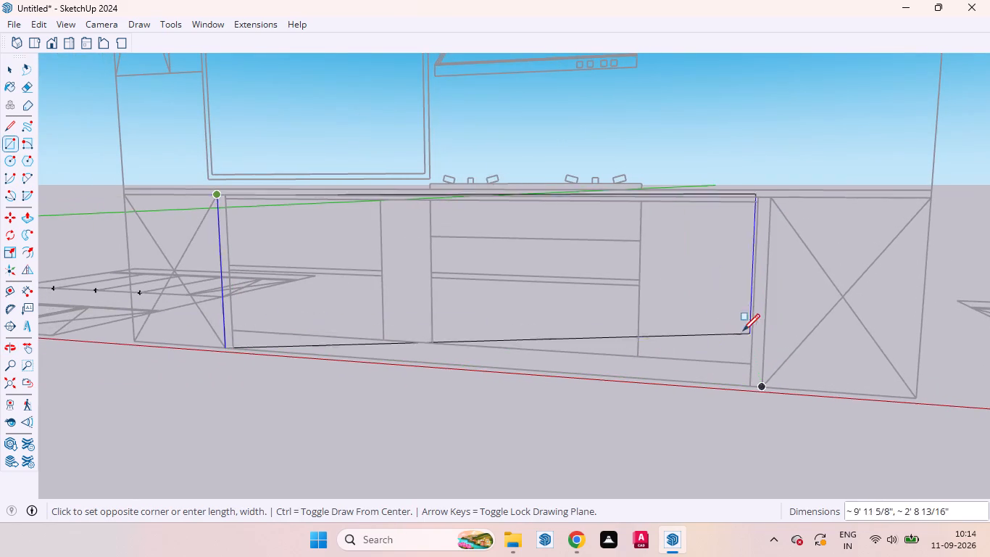
{"action": "scroll", "coordinate": [743, 331], "scroll_direction": "down", "scroll_amount": 1}
{"action": "scroll", "coordinate": [699, 389], "scroll_direction": "down", "scroll_amount": 1}
{"action": "scroll", "coordinate": [746, 379], "scroll_direction": "up", "scroll_amount": 5}
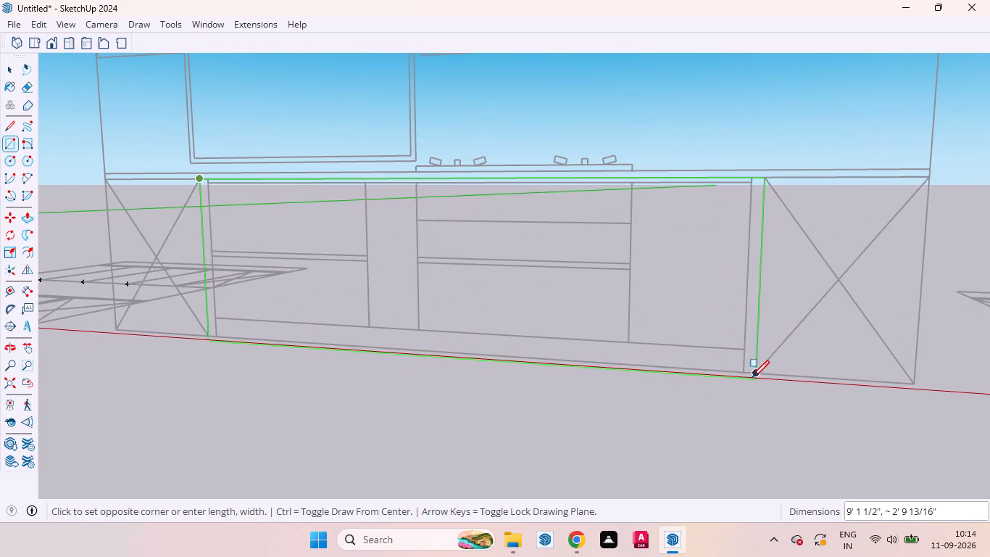
{"action": "left_click", "coordinate": [756, 374]}
{"action": "key", "text": "space"}
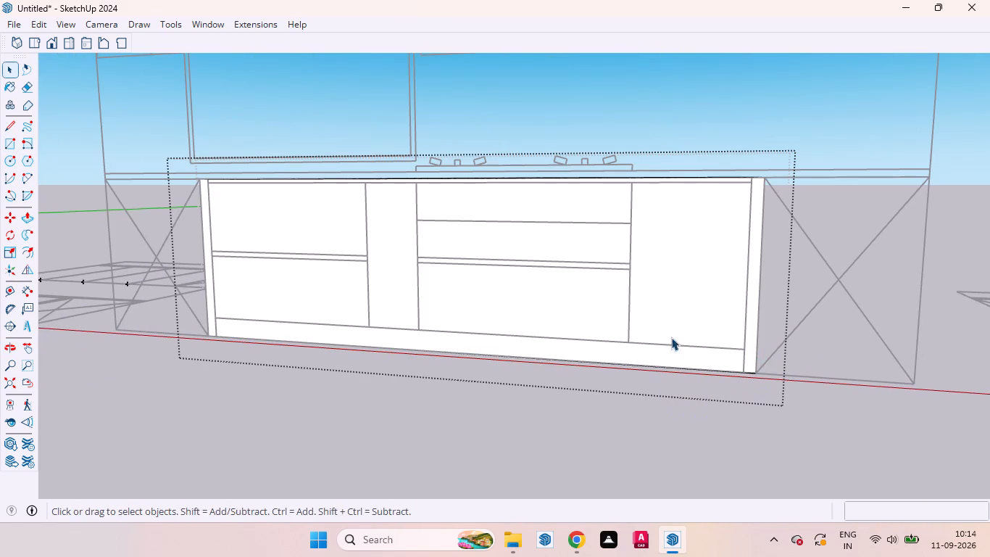
Push/Pull the new base-cabinet face 2' forward from the elevation plane to form the base-cabinet body.
{"action": "scroll", "coordinate": [667, 288], "scroll_direction": "down", "scroll_amount": 4}
{"action": "middle_click_drag", "start_coordinate": [675, 284], "coordinate": [560, 337]}
{"action": "scroll", "coordinate": [614, 331], "scroll_direction": "up", "scroll_amount": 4}
{"action": "left_click", "coordinate": [594, 331]}
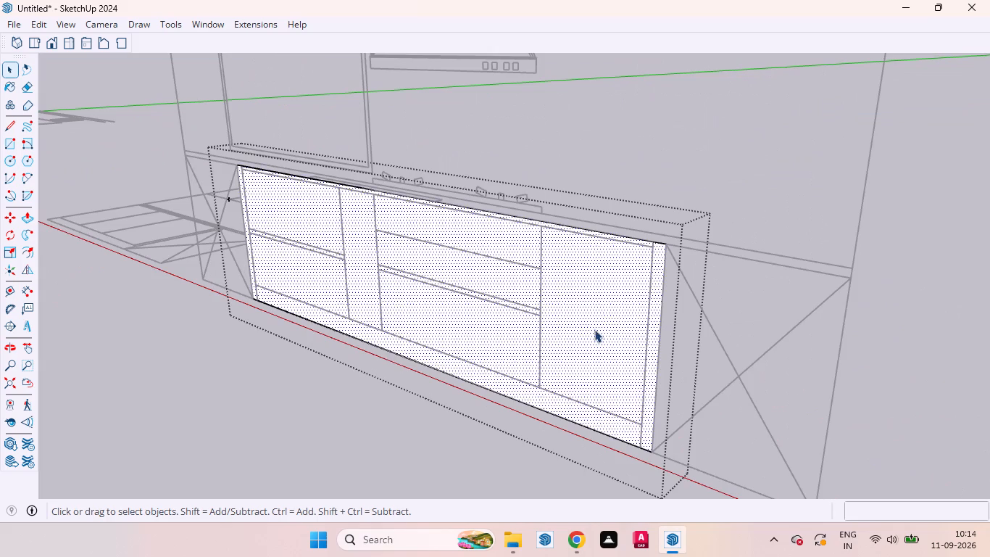
{"action": "scroll", "coordinate": [644, 311], "scroll_direction": "down", "scroll_amount": 5}
{"action": "key", "text": "p"}
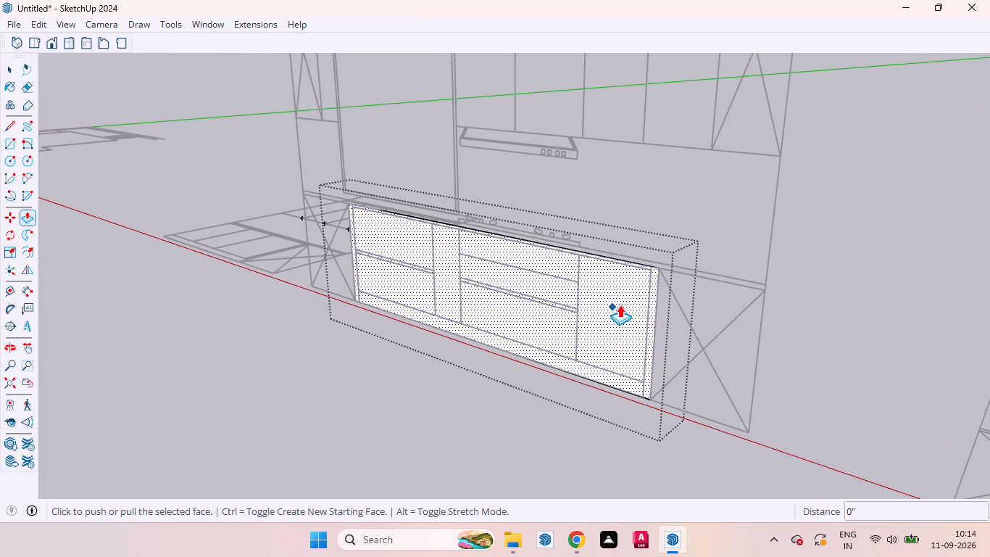
{"action": "left_click_drag", "start_coordinate": [620, 305], "coordinate": [581, 351]}
{"action": "type", "text": "2'"}
{"action": "key", "text": "Return"}
{"action": "key", "text": "space"}
{"action": "scroll", "coordinate": [611, 281], "scroll_direction": "down", "scroll_amount": 5}
{"action": "middle_click_drag", "start_coordinate": [675, 275], "coordinate": [306, 306]}
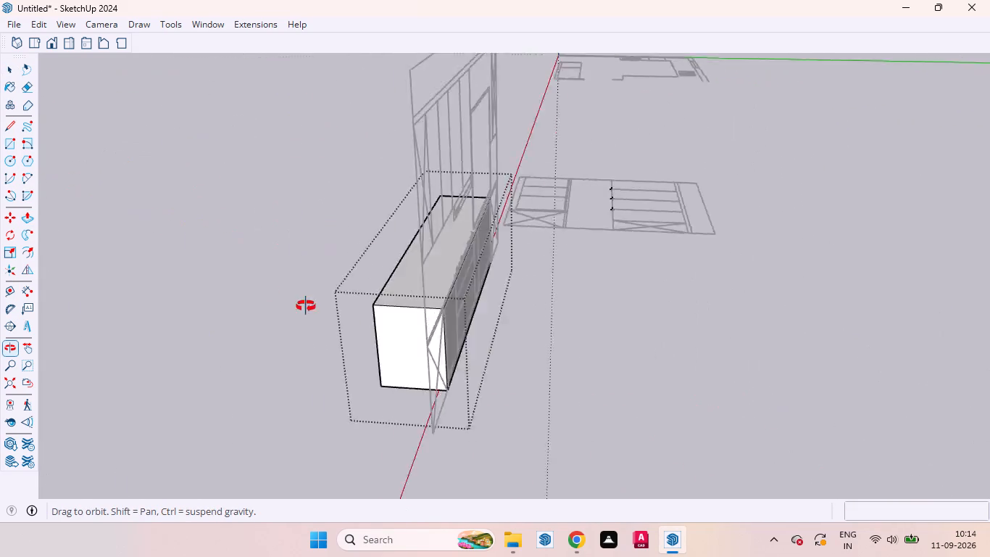
Inspect the extruded base-cabinet body from its front, back and end sides against the elevation.
{"action": "middle_click_drag", "start_coordinate": [306, 306], "coordinate": [589, 255]}
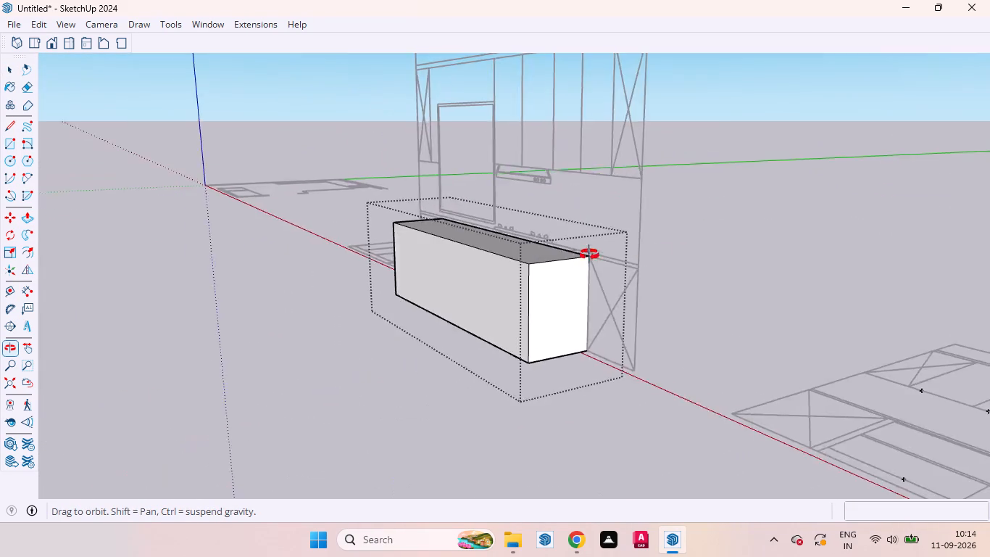
{"action": "middle_click_drag", "start_coordinate": [589, 255], "coordinate": [108, 274]}
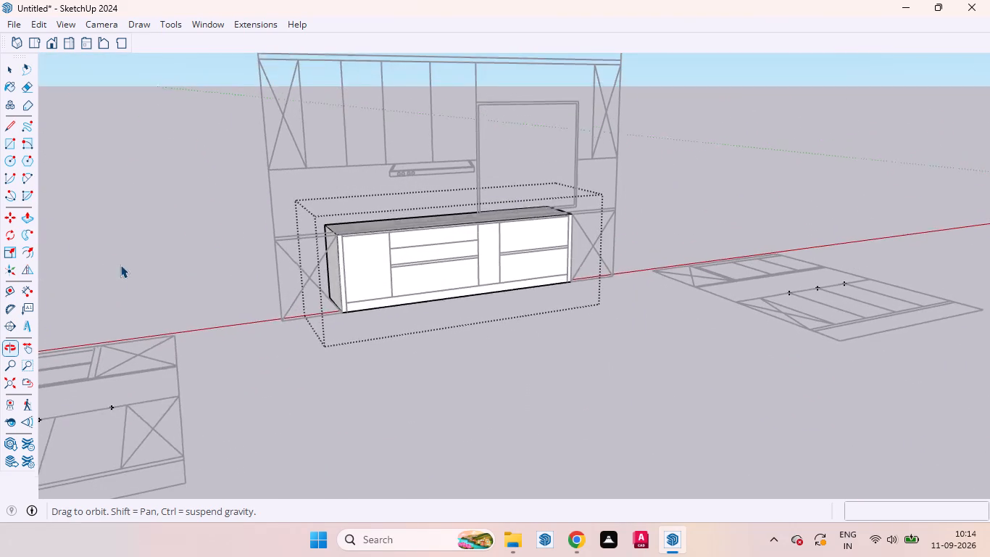
{"action": "scroll", "coordinate": [376, 231], "scroll_direction": "up", "scroll_amount": 3}
{"action": "scroll", "coordinate": [381, 245], "scroll_direction": "down", "scroll_amount": 4}
{"action": "scroll", "coordinate": [346, 265], "scroll_direction": "up", "scroll_amount": 5}
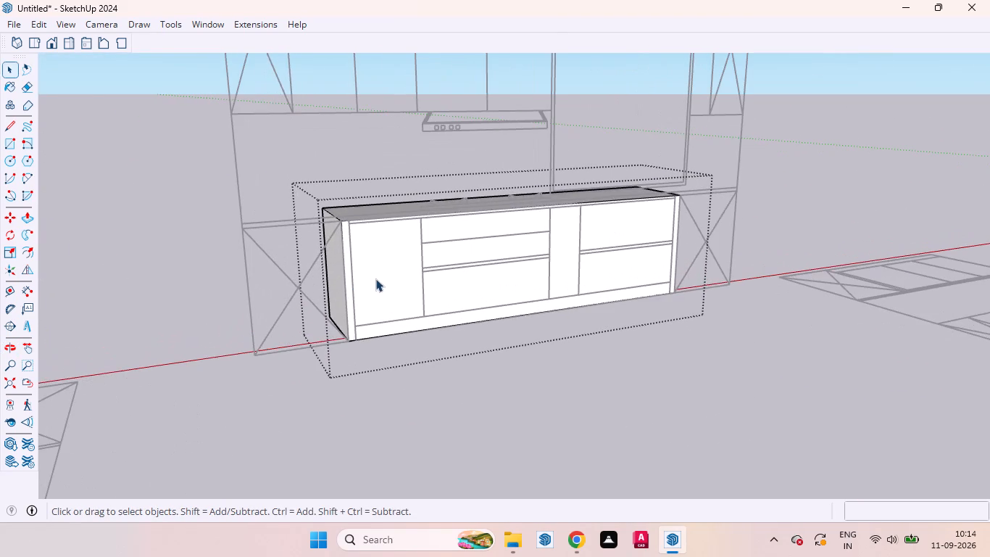
{"action": "scroll", "coordinate": [420, 268], "scroll_direction": "down", "scroll_amount": 4}
{"action": "middle_click_drag", "start_coordinate": [408, 295], "coordinate": [928, 266]}
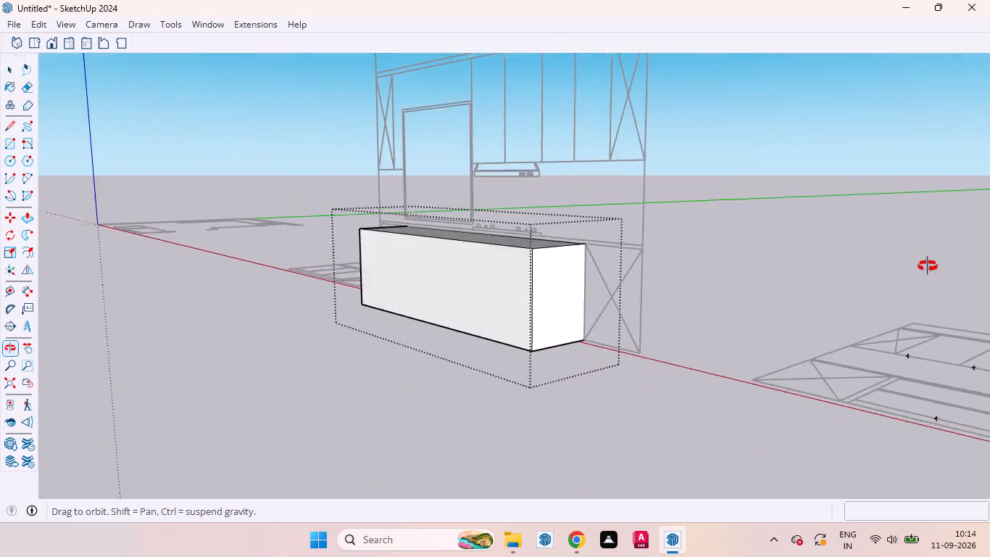
{"action": "middle_click_drag", "start_coordinate": [928, 266], "coordinate": [420, 251]}
{"action": "scroll", "coordinate": [378, 232], "scroll_direction": "up", "scroll_amount": 2}
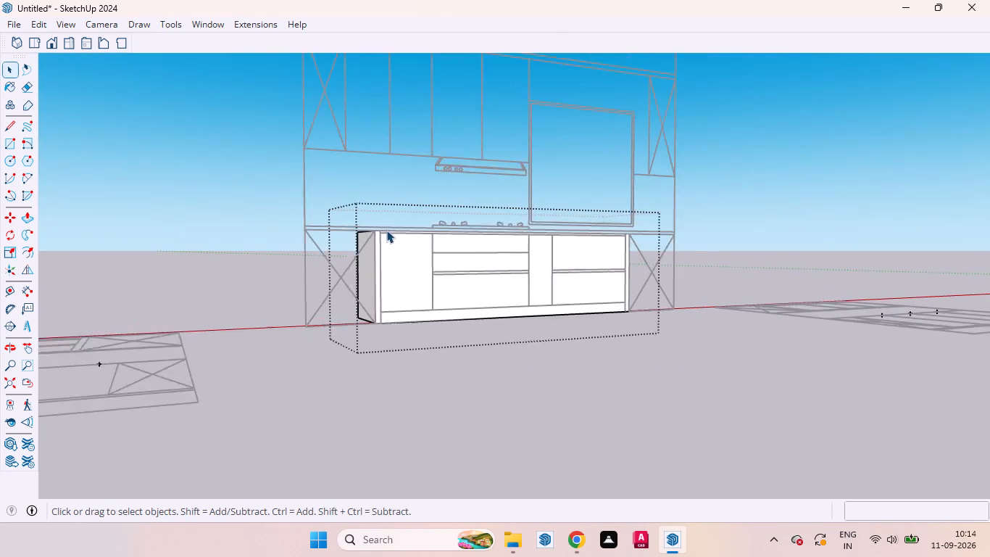
{"action": "scroll", "coordinate": [386, 230], "scroll_direction": "up", "scroll_amount": 9}
{"action": "scroll", "coordinate": [405, 219], "scroll_direction": "down", "scroll_amount": 4}
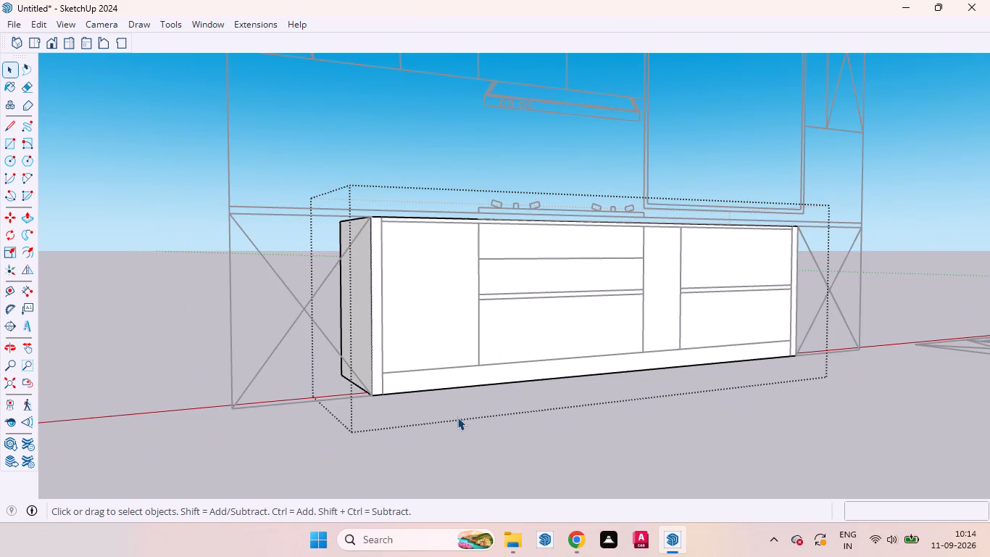
Reopen the base-cabinet group and draw a 2' 4" by 1' 7 1/2" rectangle over the left door on the front face.
{"action": "left_click", "coordinate": [473, 423]}
{"action": "left_click", "coordinate": [433, 290]}
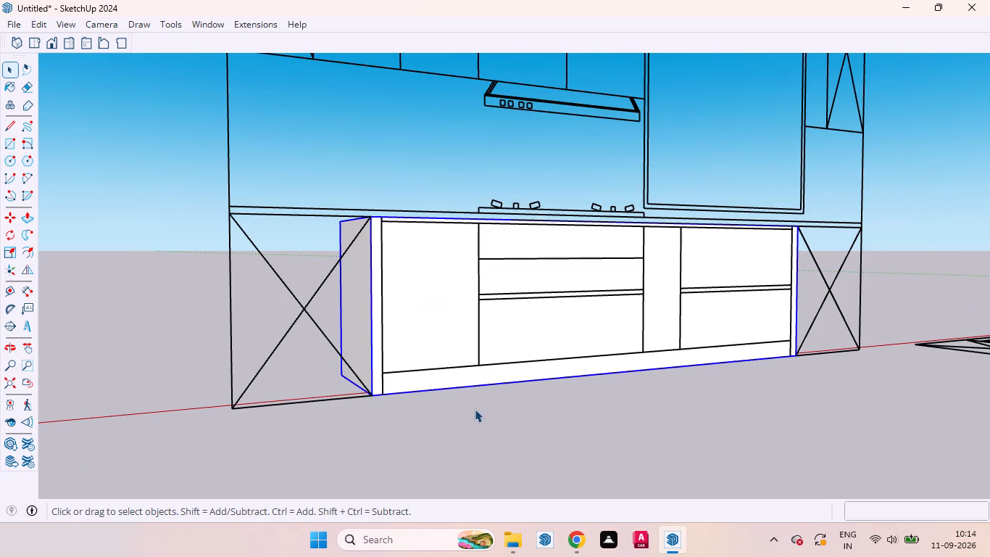
{"action": "left_click", "coordinate": [475, 409]}
{"action": "middle_click_drag", "start_coordinate": [471, 334], "coordinate": [417, 344]}
{"action": "triple_click", "coordinate": [436, 311]}
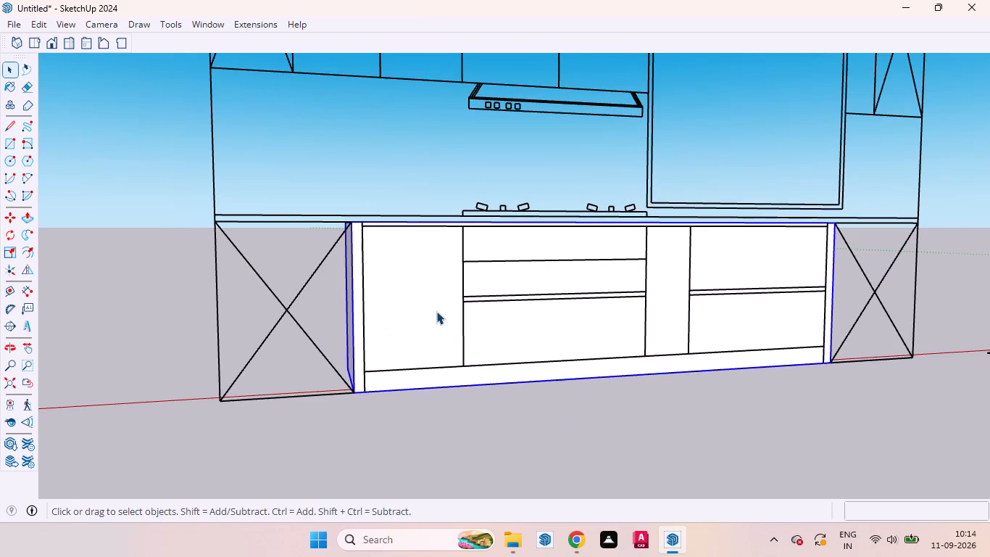
{"action": "left_click", "coordinate": [457, 442]}
{"action": "triple_click", "coordinate": [431, 339]}
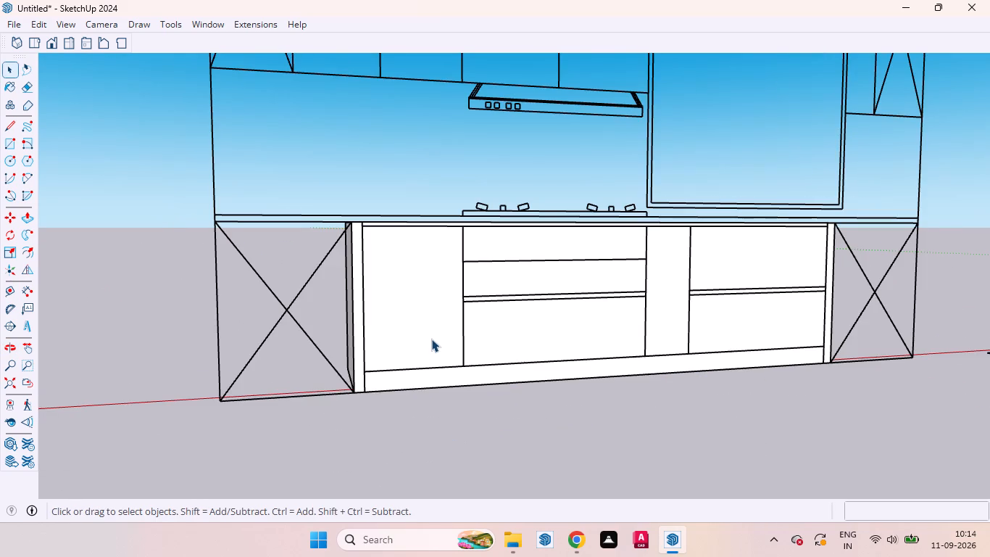
{"action": "key", "text": "r"}
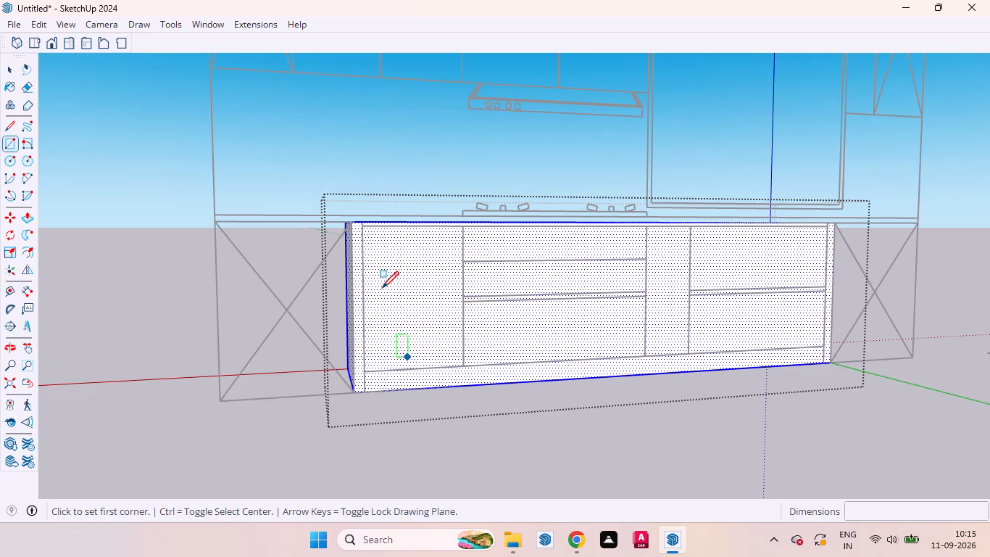
{"action": "scroll", "coordinate": [374, 234], "scroll_direction": "up", "scroll_amount": 10}
{"action": "left_click", "coordinate": [344, 210]}
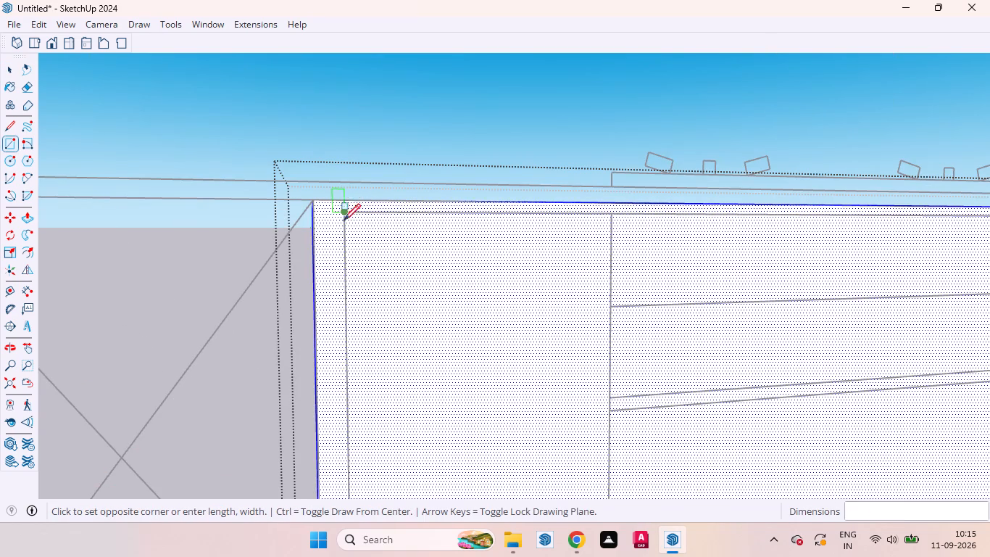
{"action": "scroll", "coordinate": [390, 313], "scroll_direction": "down", "scroll_amount": 12}
{"action": "scroll", "coordinate": [456, 375], "scroll_direction": "up", "scroll_amount": 10}
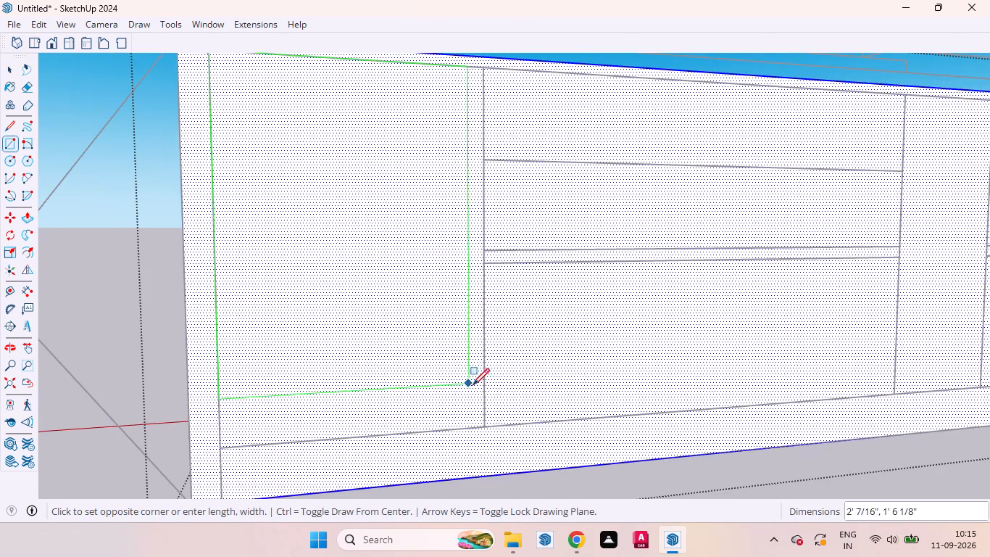
{"action": "left_click", "coordinate": [484, 426]}
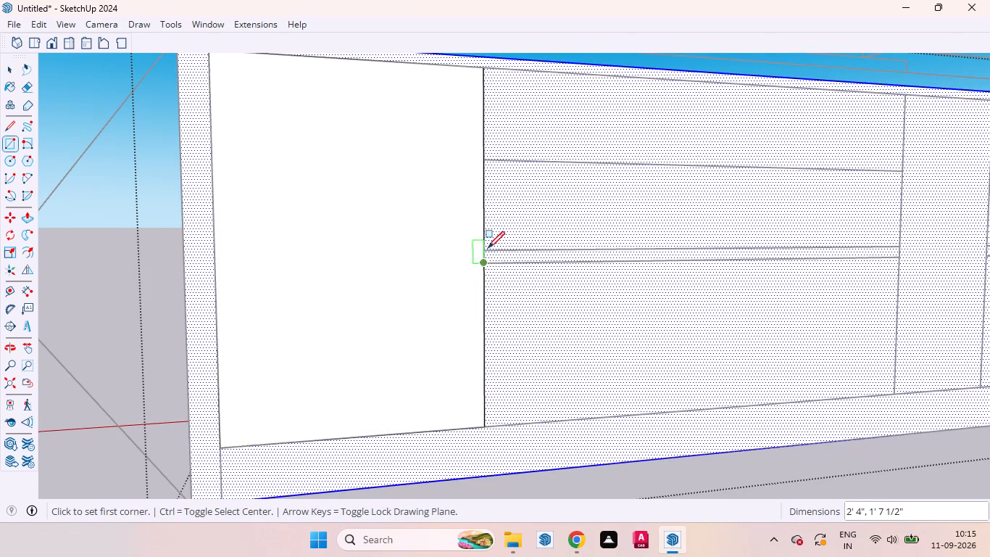
Draw a 3' 4" by 2' 4" rectangle over the central drawer stack and a 2' 4" by 10 1/2" one over the adjoining narrow panel.
{"action": "left_click", "coordinate": [485, 66]}
{"action": "scroll", "coordinate": [456, 315], "scroll_direction": "down", "scroll_amount": 6}
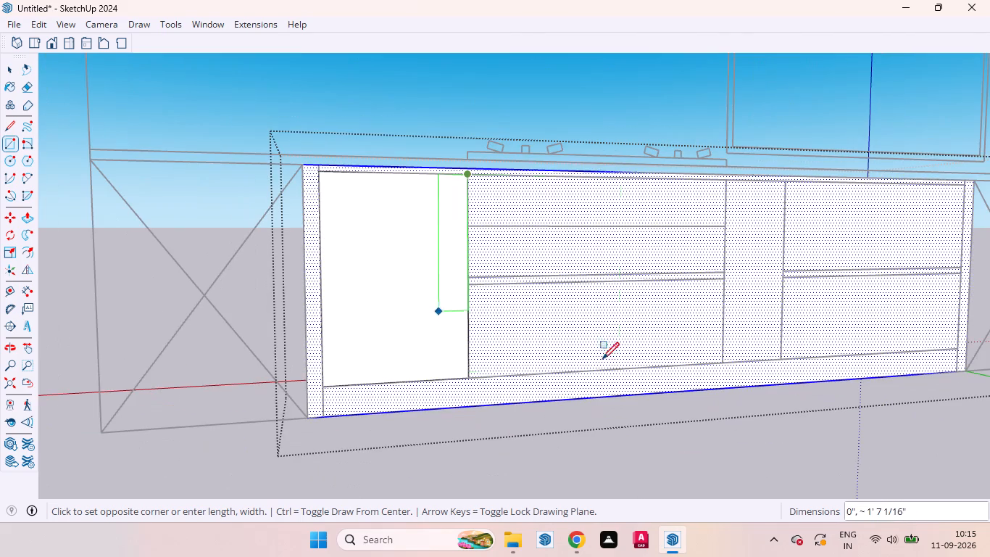
{"action": "scroll", "coordinate": [722, 363], "scroll_direction": "up", "scroll_amount": 4}
{"action": "left_click", "coordinate": [722, 363]}
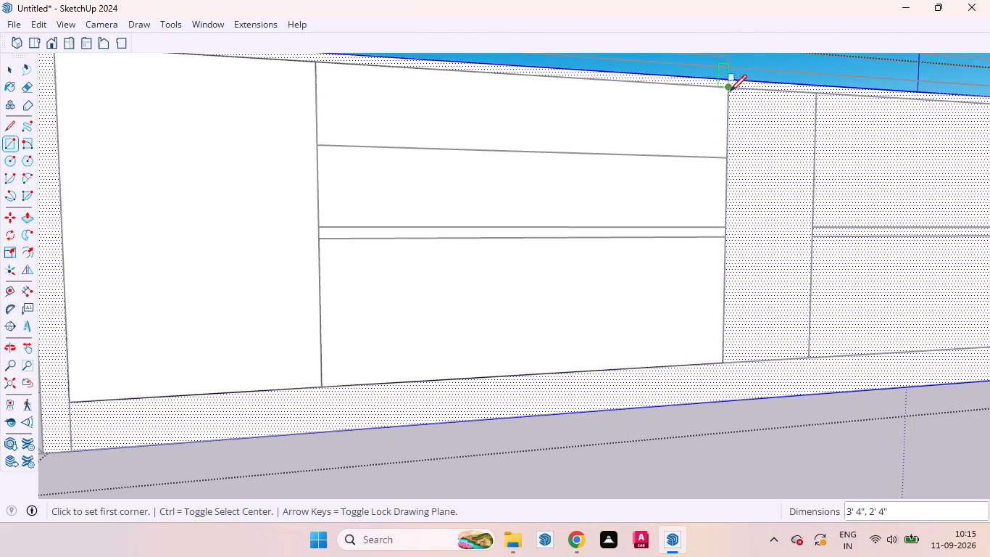
{"action": "left_click", "coordinate": [730, 91]}
{"action": "left_click", "coordinate": [812, 357]}
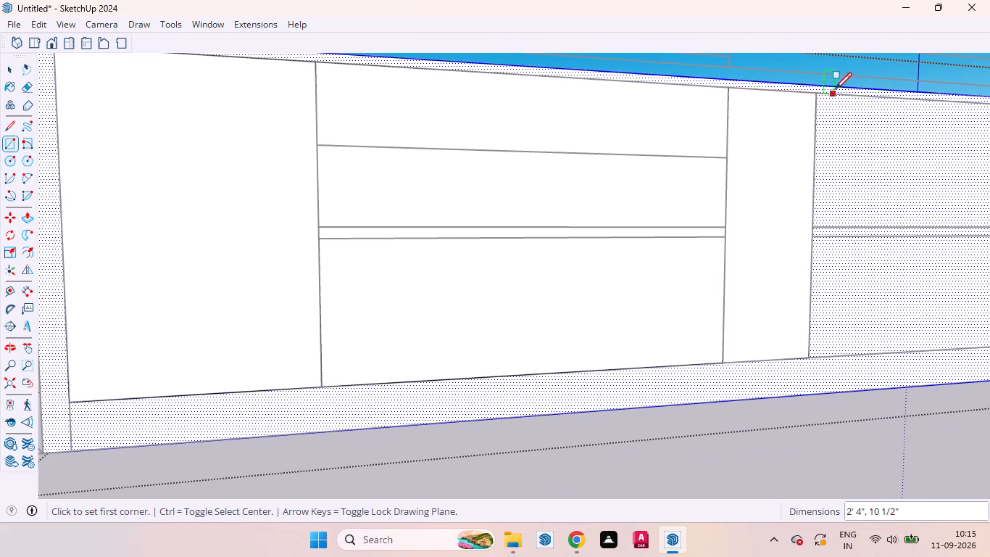
Draw rectangles over the right drawer bay and over the 8' 9 1/2" by 4" plinth strip beneath the cabinet fronts.
{"action": "left_click", "coordinate": [818, 98]}
{"action": "scroll", "coordinate": [552, 321], "scroll_direction": "down", "scroll_amount": 6}
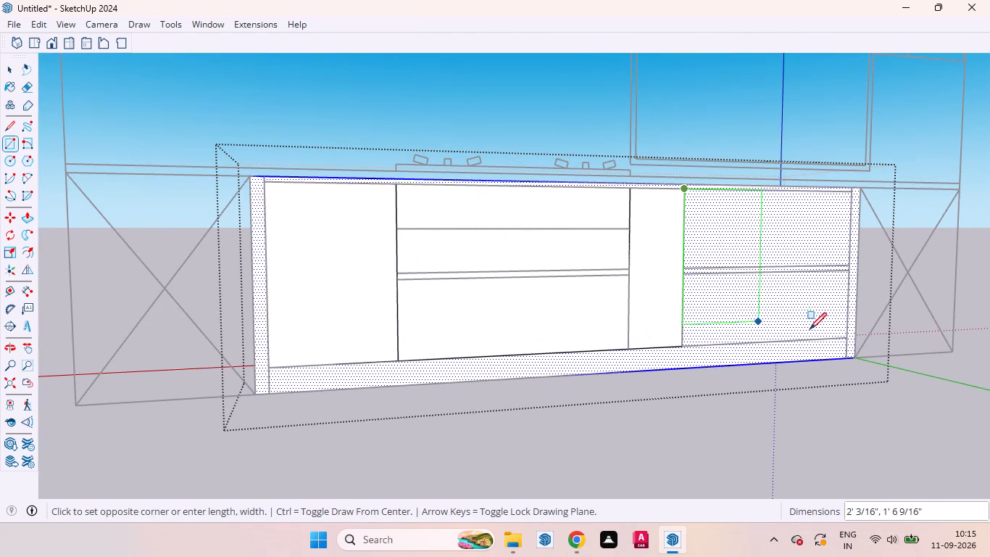
{"action": "scroll", "coordinate": [828, 337], "scroll_direction": "up", "scroll_amount": 4}
{"action": "left_click", "coordinate": [855, 343]}
{"action": "left_click", "coordinate": [852, 339]}
{"action": "scroll", "coordinate": [937, 371], "scroll_direction": "down", "scroll_amount": 2}
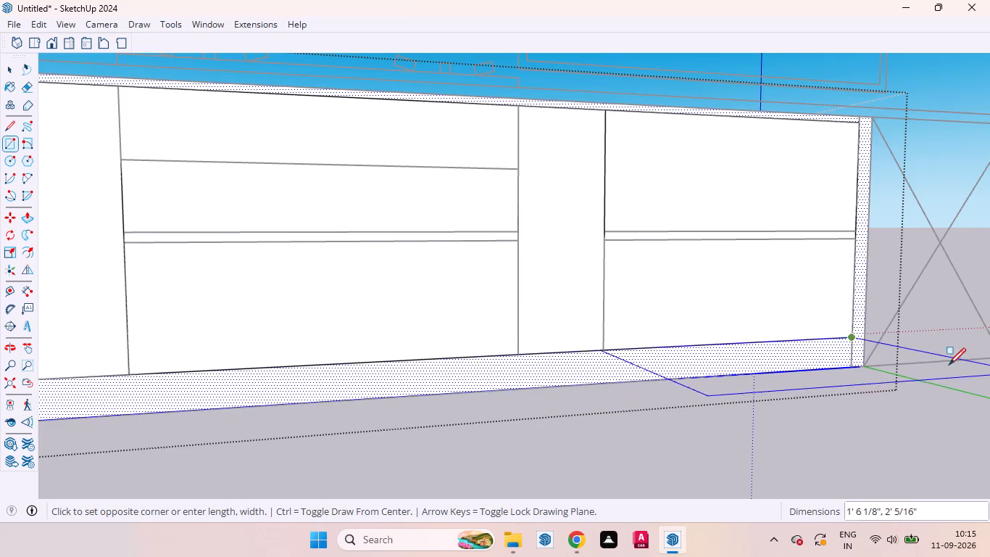
{"action": "scroll", "coordinate": [949, 365], "scroll_direction": "down", "scroll_amount": 4}
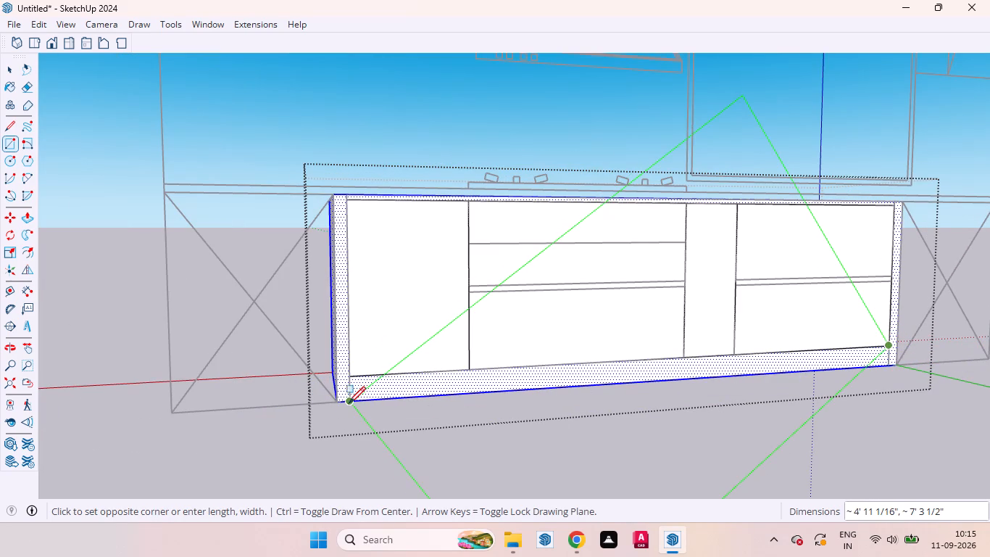
{"action": "left_click", "coordinate": [352, 403]}
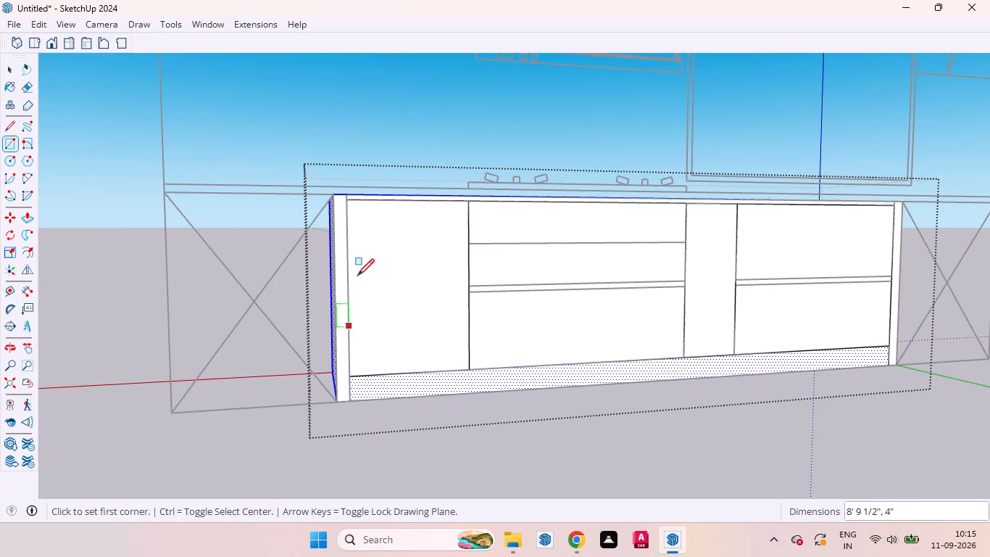
Draw rectangles over both vertical end panels, the right one about 2' 8 13/16" by 2", and close the base-cabinet group.
{"action": "left_click", "coordinate": [347, 193]}
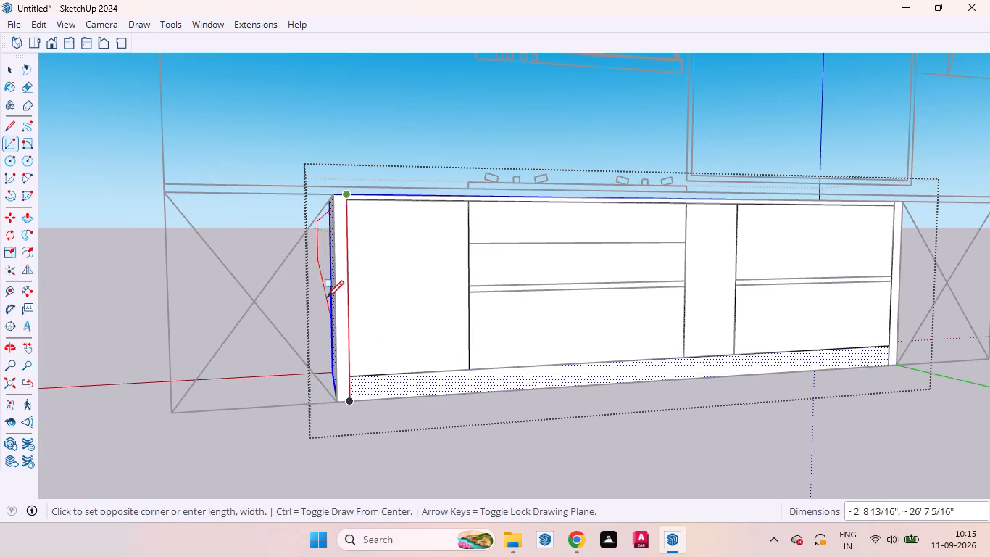
{"action": "left_click", "coordinate": [334, 405]}
{"action": "scroll", "coordinate": [217, 424], "scroll_direction": "down", "scroll_amount": 5}
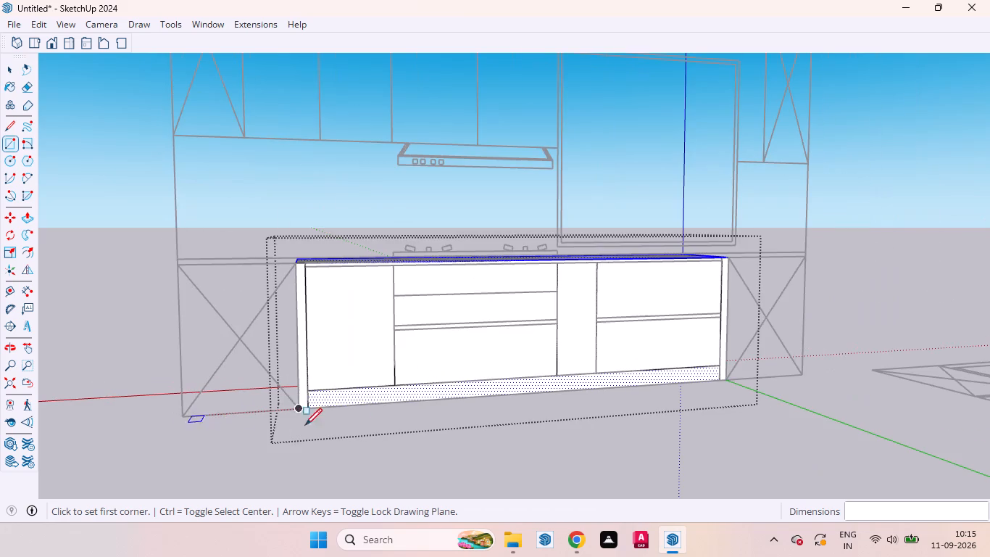
{"action": "scroll", "coordinate": [727, 271], "scroll_direction": "up", "scroll_amount": 12}
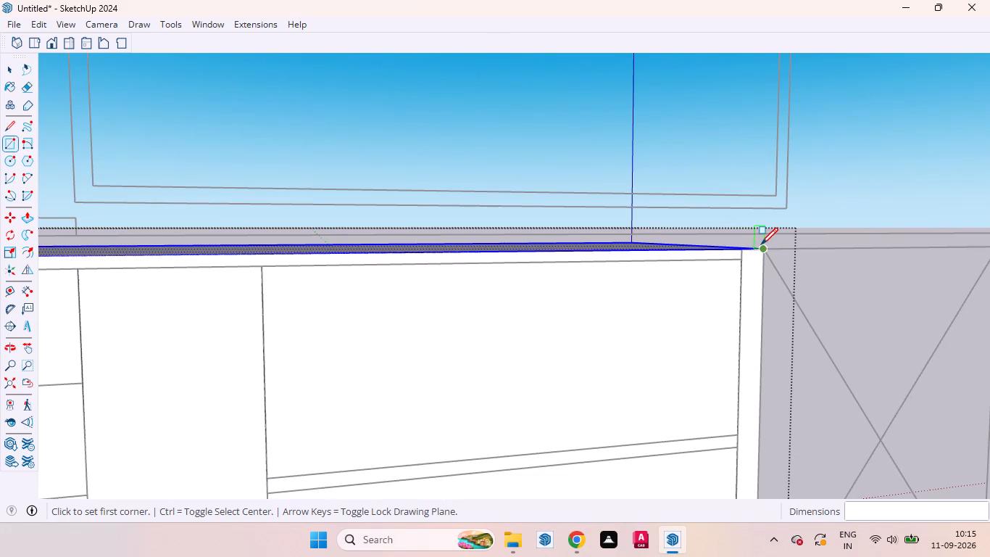
{"action": "left_click", "coordinate": [761, 244]}
{"action": "scroll", "coordinate": [744, 369], "scroll_direction": "down", "scroll_amount": 12}
{"action": "scroll", "coordinate": [750, 476], "scroll_direction": "up", "scroll_amount": 6}
{"action": "left_click", "coordinate": [731, 432]}
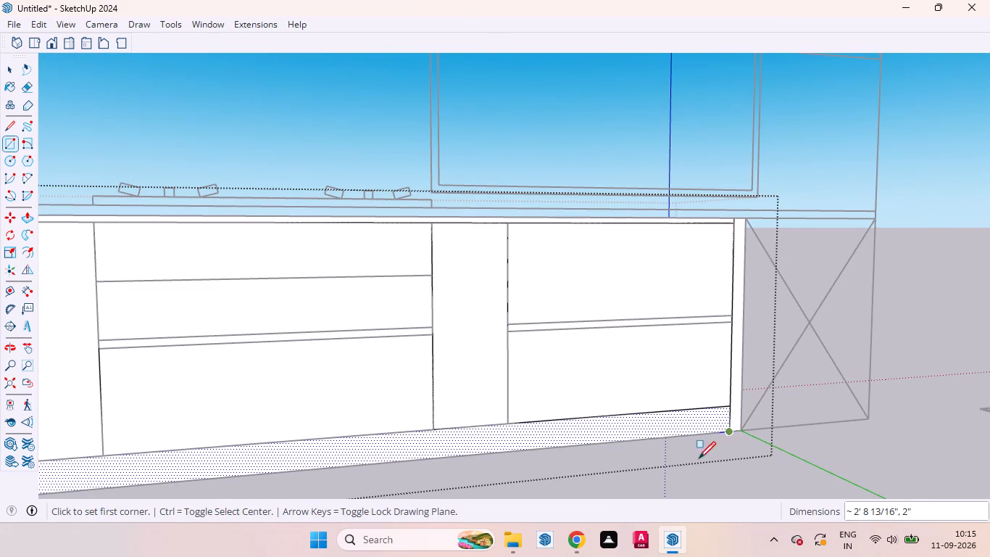
{"action": "key", "text": "space"}
{"action": "left_click", "coordinate": [621, 476]}
Place guides 3 mm outside the central drawer stack's left edge and 3 mm above the line beneath its top drawer.
{"action": "scroll", "coordinate": [649, 368], "scroll_direction": "down", "scroll_amount": 6}
{"action": "scroll", "coordinate": [447, 348], "scroll_direction": "up", "scroll_amount": 4}
{"action": "middle_click_drag", "start_coordinate": [367, 310], "coordinate": [394, 306]}
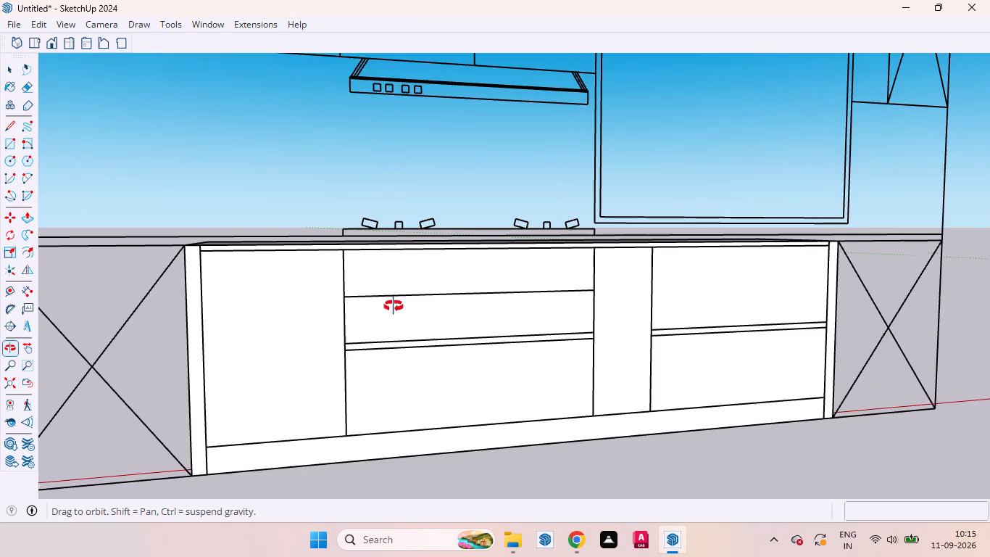
{"action": "middle_click_drag", "start_coordinate": [394, 306], "coordinate": [417, 292]}
{"action": "scroll", "coordinate": [399, 304], "scroll_direction": "up", "scroll_amount": 1}
{"action": "scroll", "coordinate": [401, 296], "scroll_direction": "down", "scroll_amount": 5}
{"action": "middle_click_drag", "start_coordinate": [465, 361], "coordinate": [423, 363]}
{"action": "key", "text": "t"}
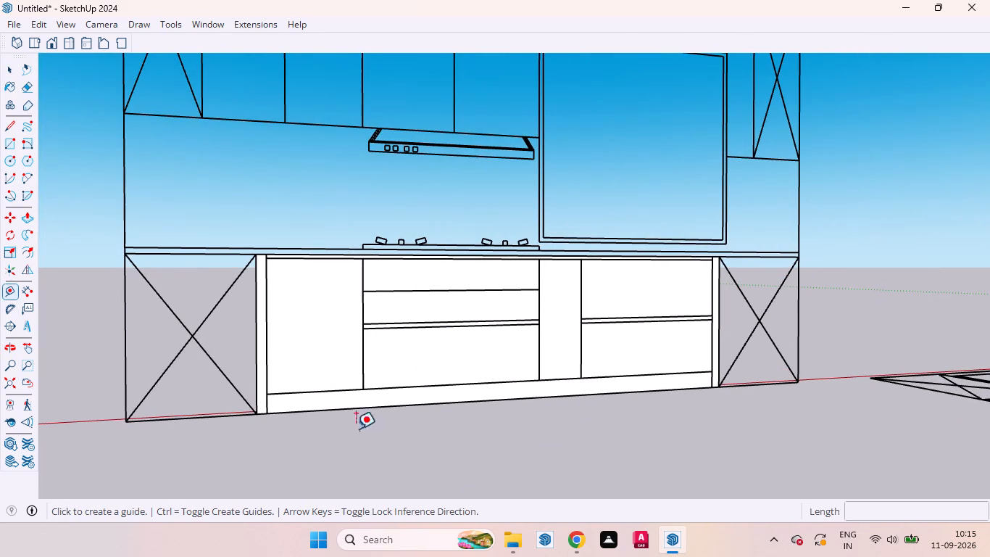
{"action": "scroll", "coordinate": [357, 380], "scroll_direction": "up", "scroll_amount": 5}
{"action": "scroll", "coordinate": [352, 242], "scroll_direction": "up", "scroll_amount": 4}
{"action": "left_click", "coordinate": [347, 228]}
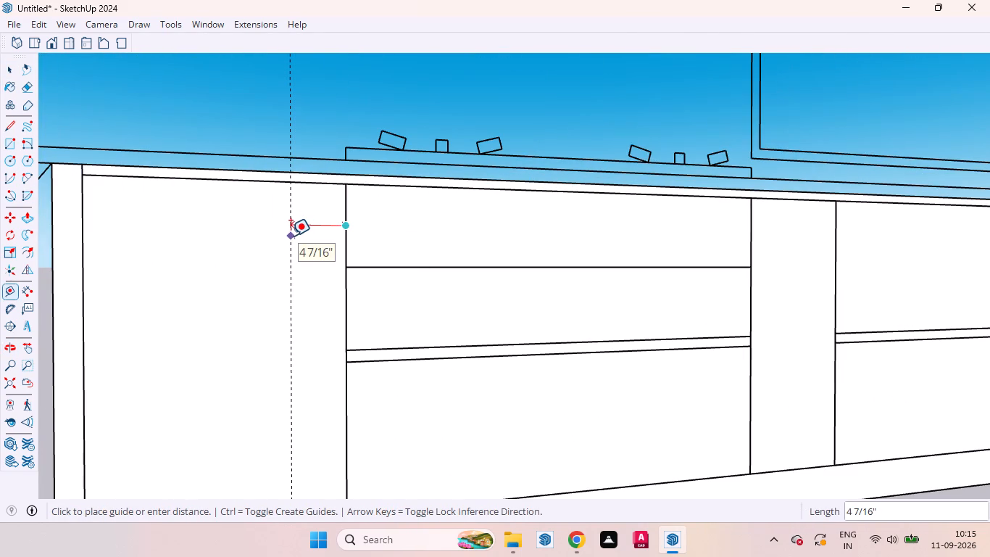
{"action": "type", "text": "3mm"}
{"action": "key", "text": "Return"}
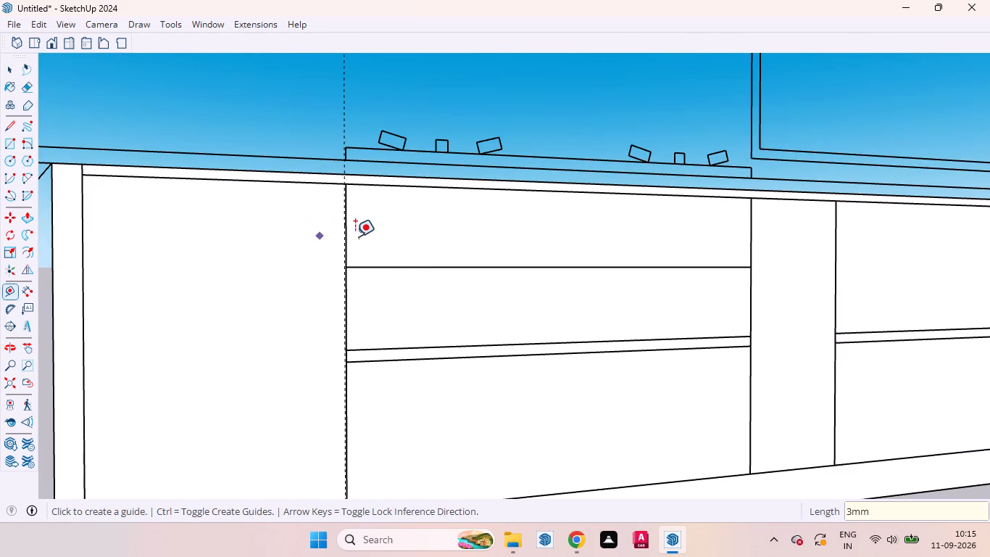
{"action": "left_click", "coordinate": [388, 269]}
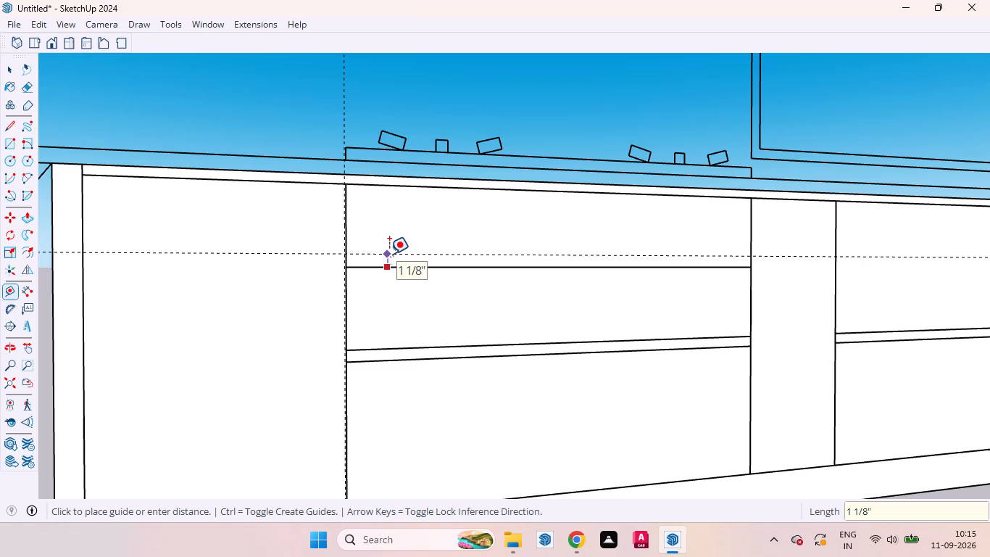
{"action": "type", "text": "3mm"}
{"action": "key", "text": "Return"}
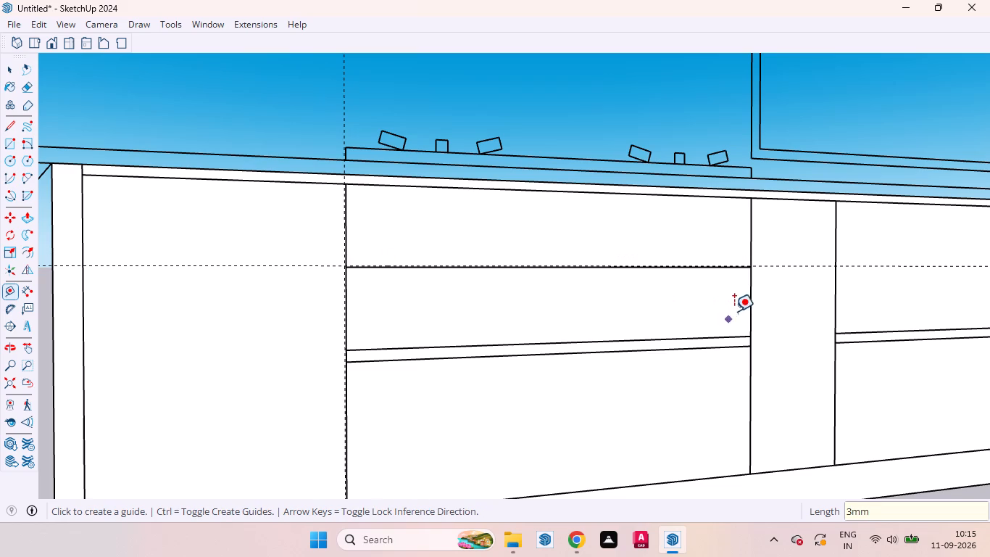
Place vertical guides 3 mm inside both side edges of the narrow panel between the central drawers and the right drawer bay.
{"action": "left_click", "coordinate": [749, 305]}
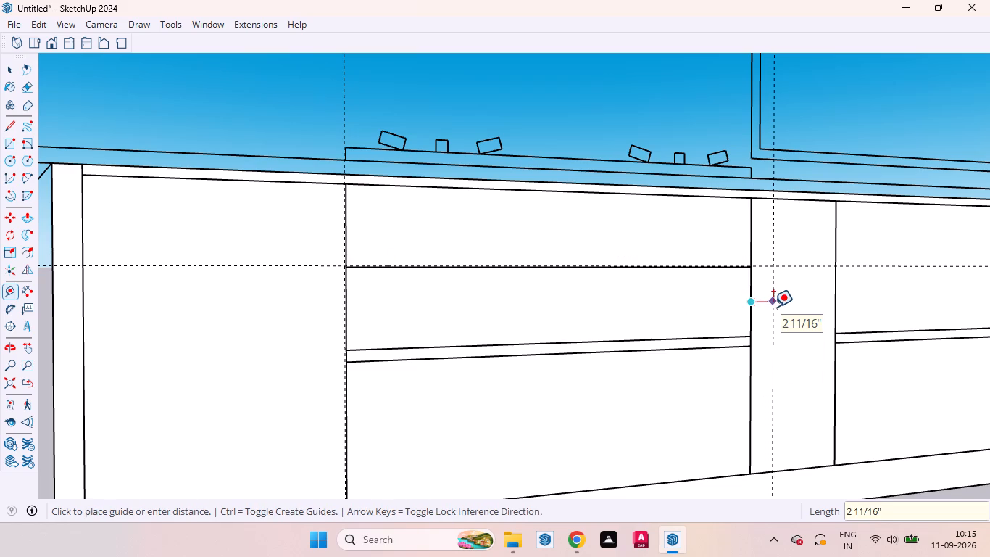
{"action": "key", "text": "3"}
{"action": "type", "text": "mm"}
{"action": "key", "text": "Return"}
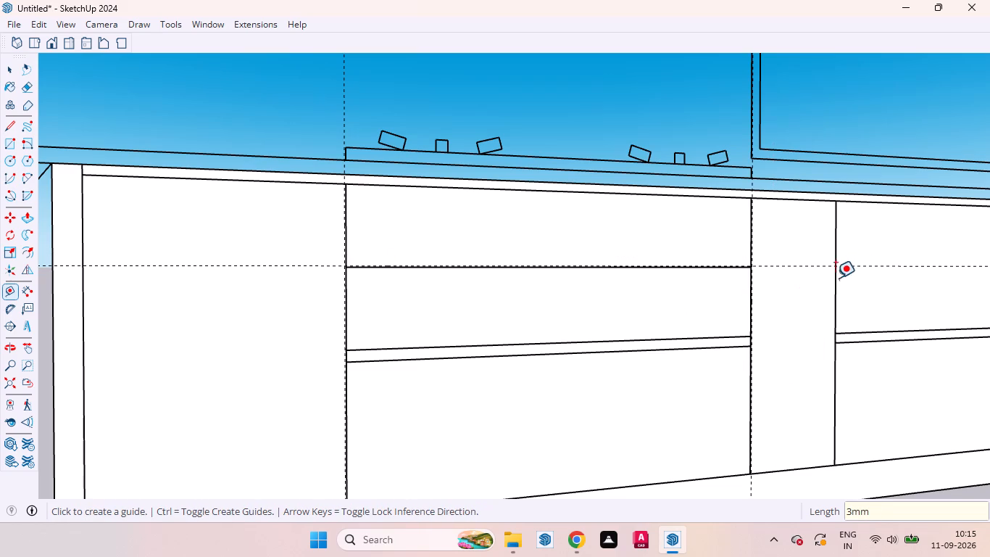
{"action": "left_click", "coordinate": [832, 286]}
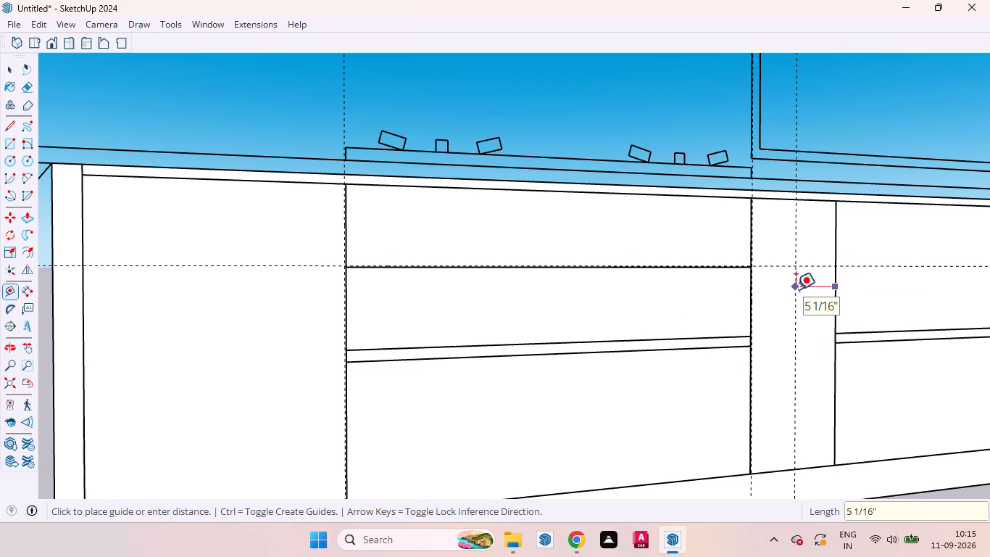
{"action": "type", "text": "3mm"}
{"action": "key", "text": "Return"}
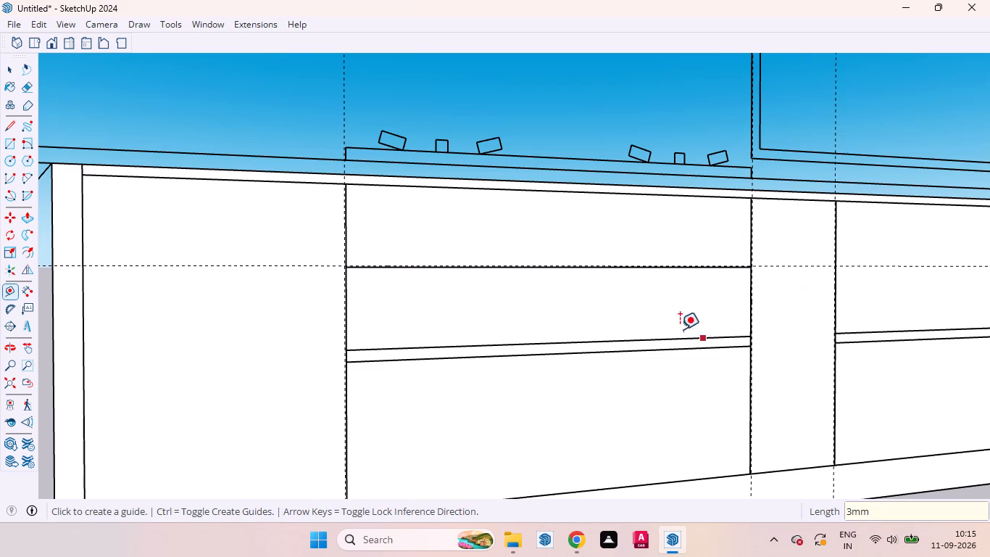
{"action": "scroll", "coordinate": [681, 329], "scroll_direction": "down", "scroll_amount": 5}
{"action": "scroll", "coordinate": [514, 311], "scroll_direction": "down", "scroll_amount": 5}
{"action": "scroll", "coordinate": [820, 302], "scroll_direction": "up", "scroll_amount": 4}
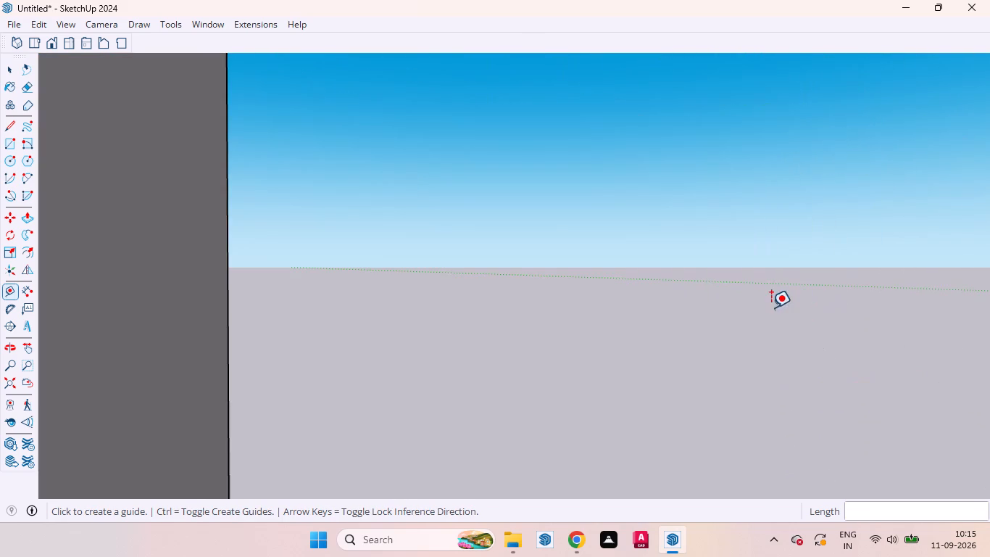
Place vertical guides 3 mm inward from the inner edges of both end panels of the base-cabinet front.
{"action": "scroll", "coordinate": [771, 308], "scroll_direction": "down", "scroll_amount": 4}
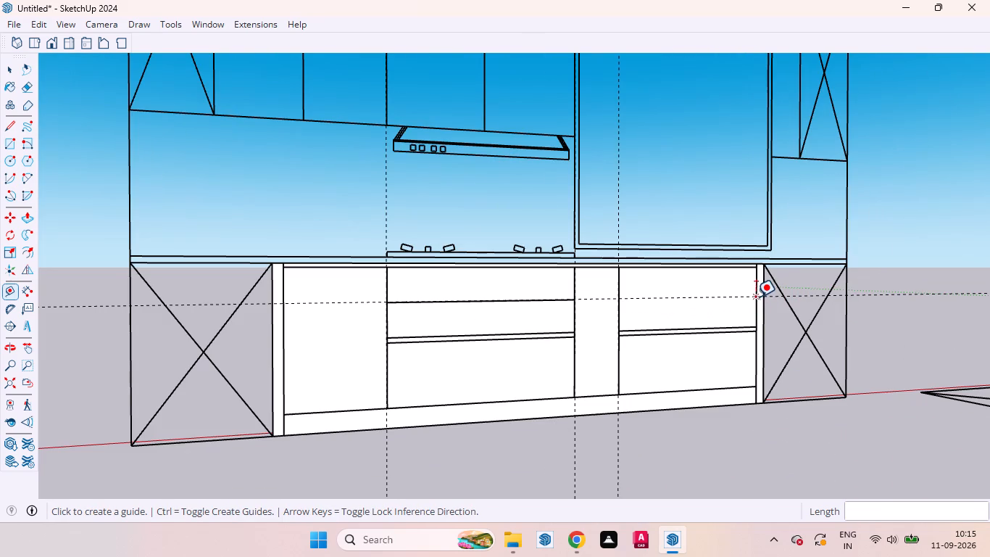
{"action": "left_click", "coordinate": [756, 297]}
{"action": "key", "text": "space"}
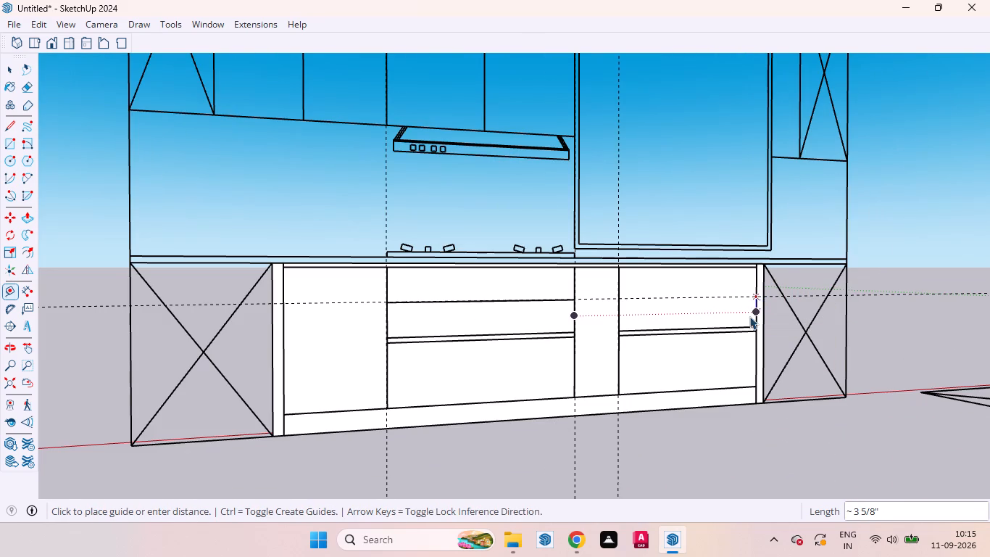
{"action": "key", "text": "t"}
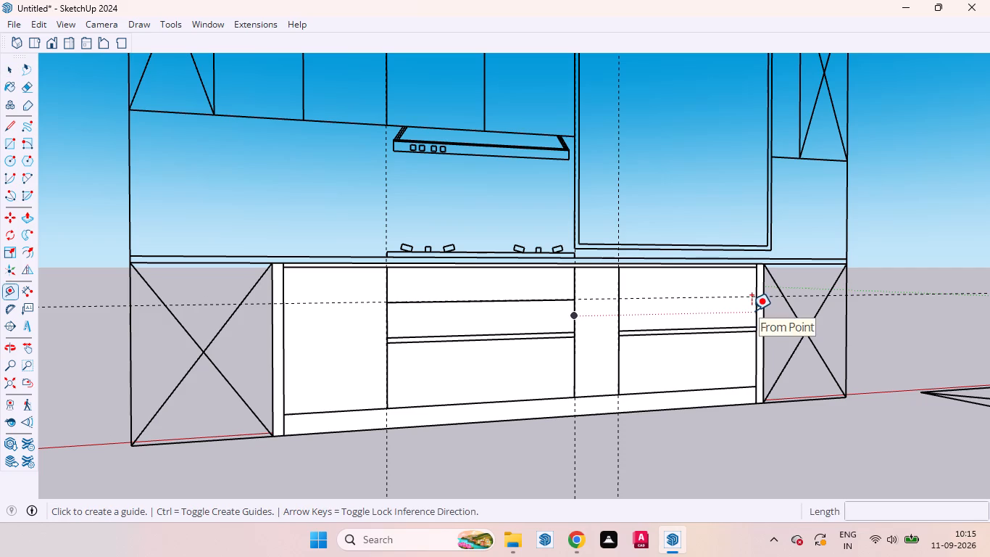
{"action": "left_click", "coordinate": [754, 363]}
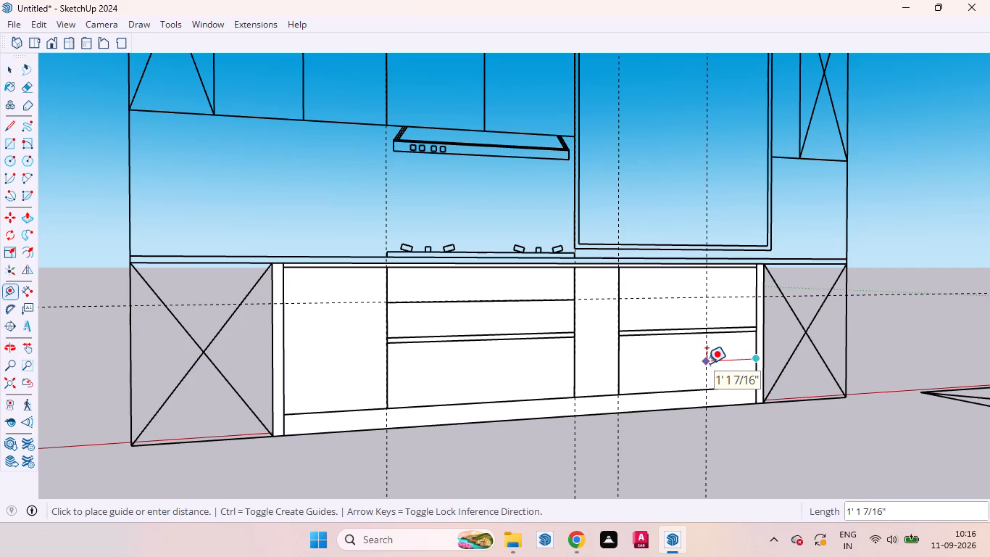
{"action": "type", "text": "3mm"}
{"action": "key", "text": "Return"}
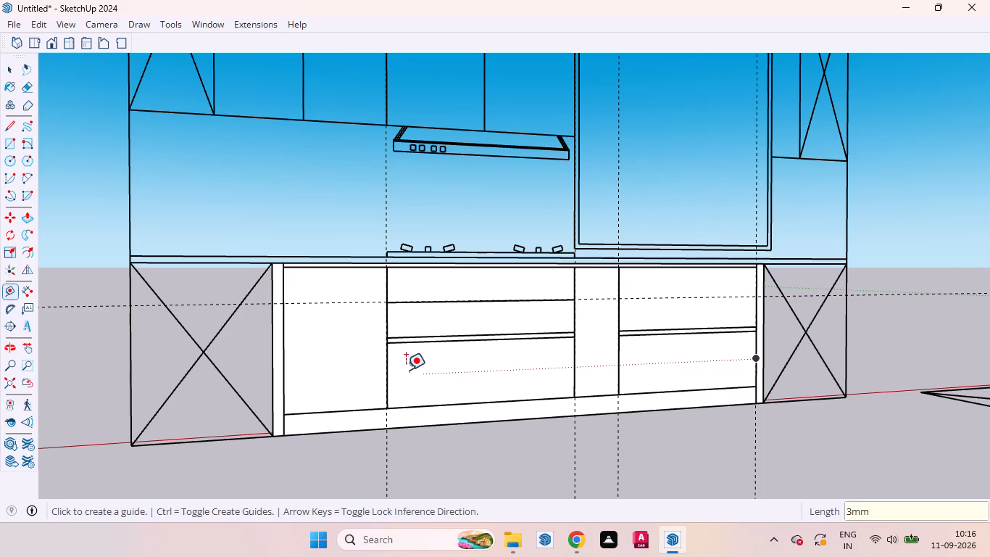
{"action": "left_click", "coordinate": [285, 344]}
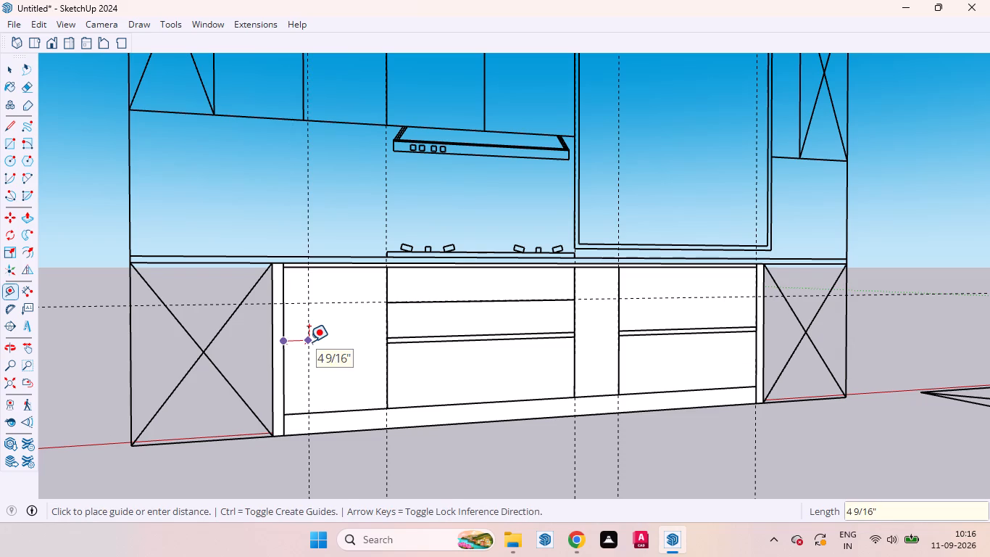
{"action": "type", "text": "3mm"}
{"action": "key", "text": "Return"}
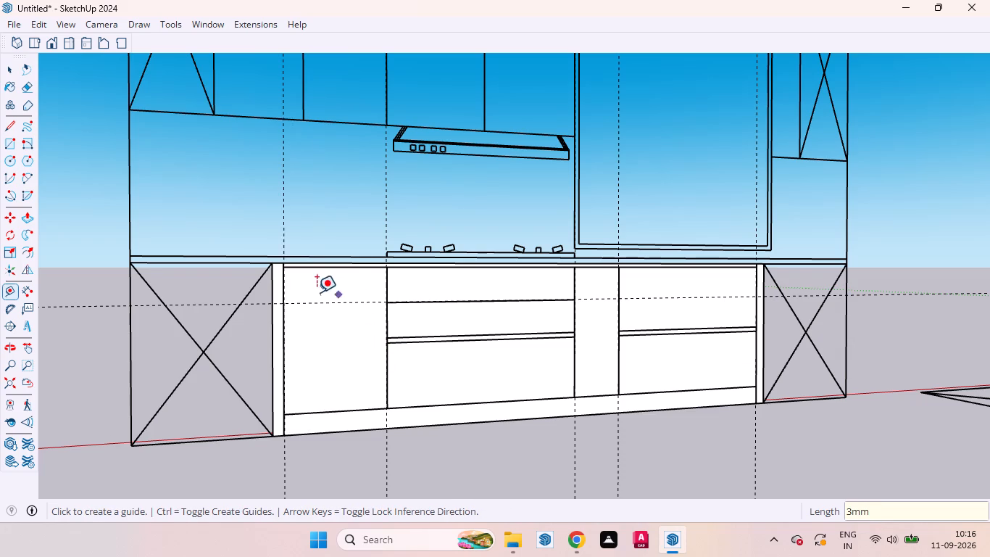
Inspect the base cabinet and the upright kitchen elevation from the front, the side and farther away.
{"action": "scroll", "coordinate": [379, 263], "scroll_direction": "up", "scroll_amount": 4}
{"action": "scroll", "coordinate": [359, 277], "scroll_direction": "down", "scroll_amount": 4}
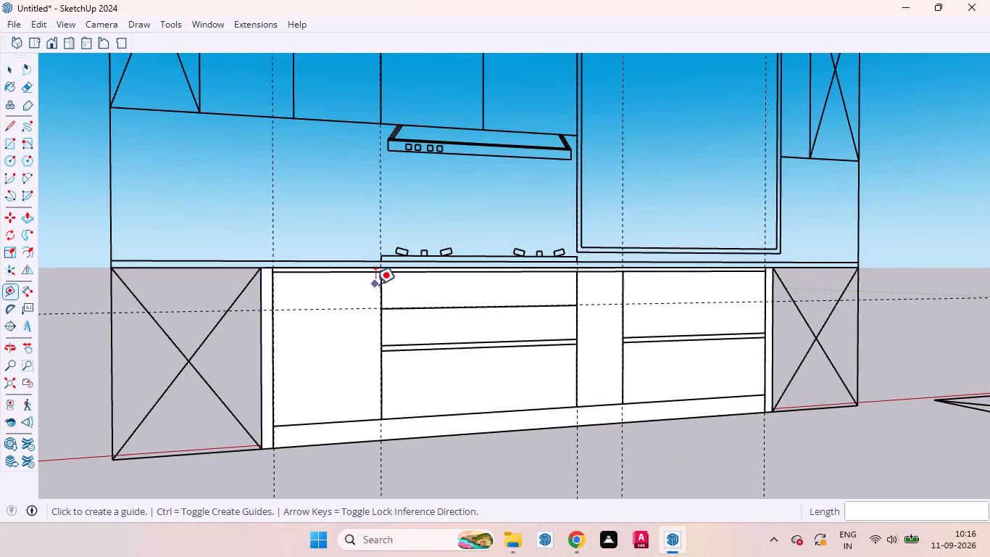
{"action": "middle_click_drag", "start_coordinate": [384, 295], "coordinate": [689, 265]}
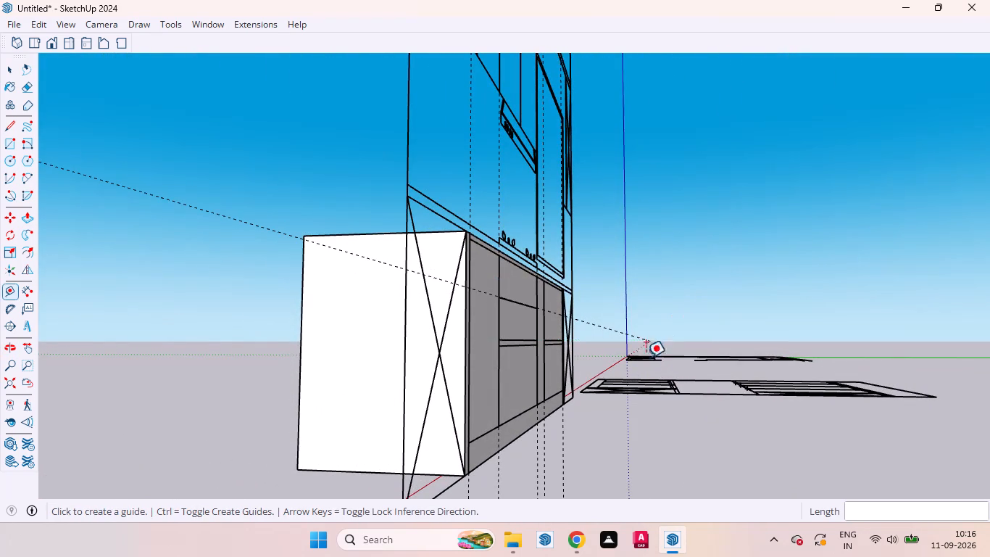
{"action": "key", "text": "space"}
{"action": "scroll", "coordinate": [610, 377], "scroll_direction": "down", "scroll_amount": 3}
{"action": "middle_click_drag", "start_coordinate": [615, 379], "coordinate": [457, 393]}
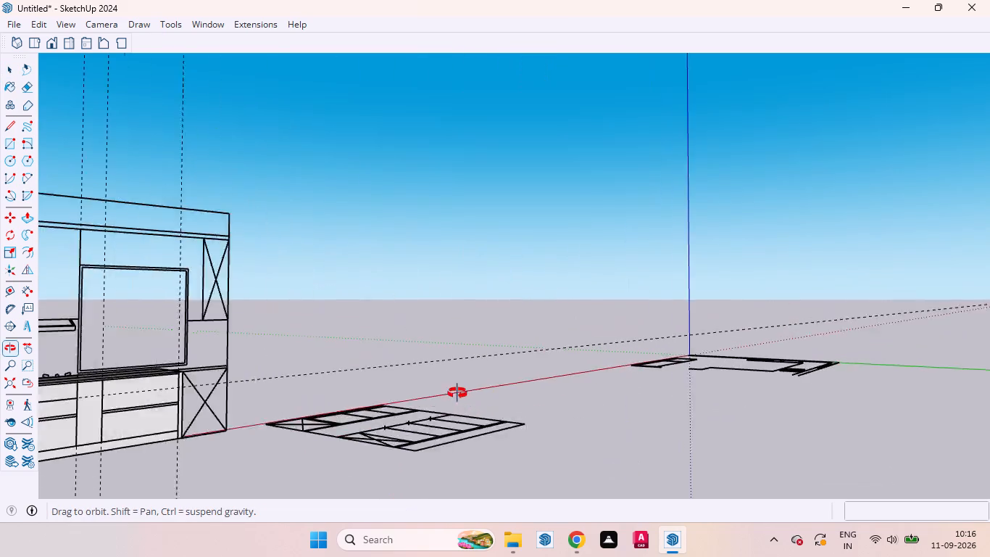
{"action": "middle_click_drag", "start_coordinate": [457, 393], "coordinate": [491, 369]}
{"action": "scroll", "coordinate": [735, 352], "scroll_direction": "down", "scroll_amount": 5}
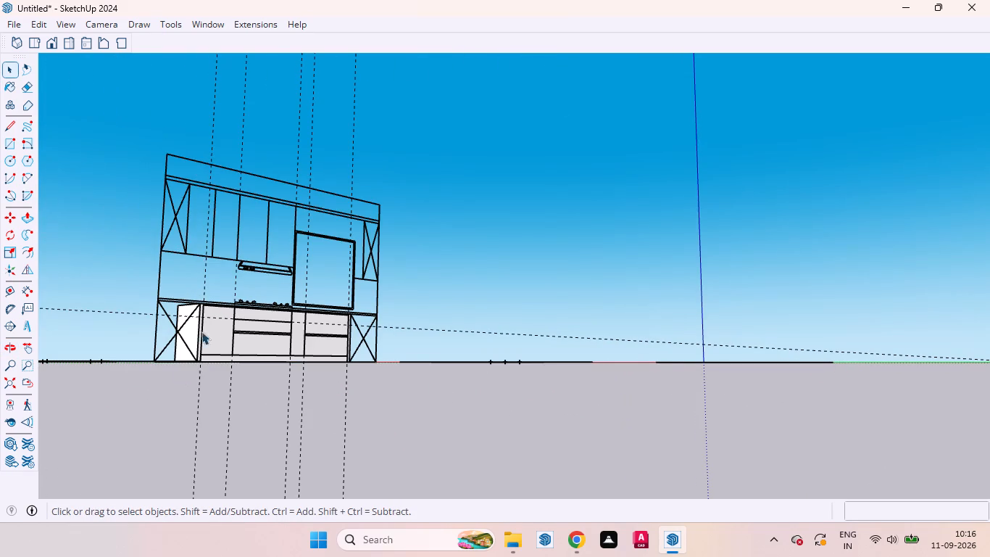
{"action": "scroll", "coordinate": [223, 310], "scroll_direction": "up", "scroll_amount": 5}
{"action": "scroll", "coordinate": [494, 271], "scroll_direction": "down", "scroll_amount": 5}
{"action": "middle_click_drag", "start_coordinate": [633, 280], "coordinate": [479, 346]}
{"action": "scroll", "coordinate": [696, 283], "scroll_direction": "down", "scroll_amount": 4}
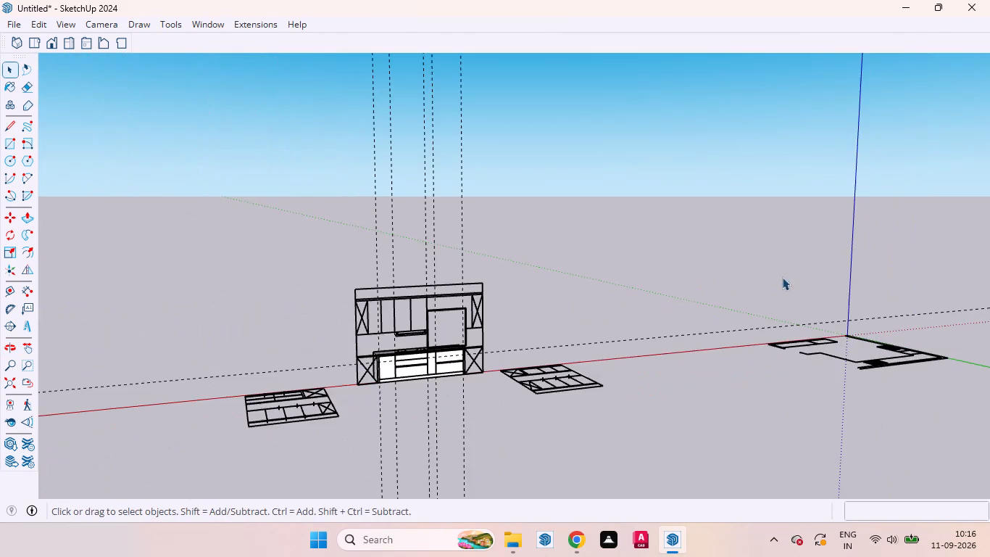
{"action": "scroll", "coordinate": [333, 342], "scroll_direction": "up", "scroll_amount": 5}
{"action": "scroll", "coordinate": [412, 350], "scroll_direction": "up", "scroll_amount": 10}
{"action": "middle_click_drag", "start_coordinate": [385, 371], "coordinate": [384, 371]}
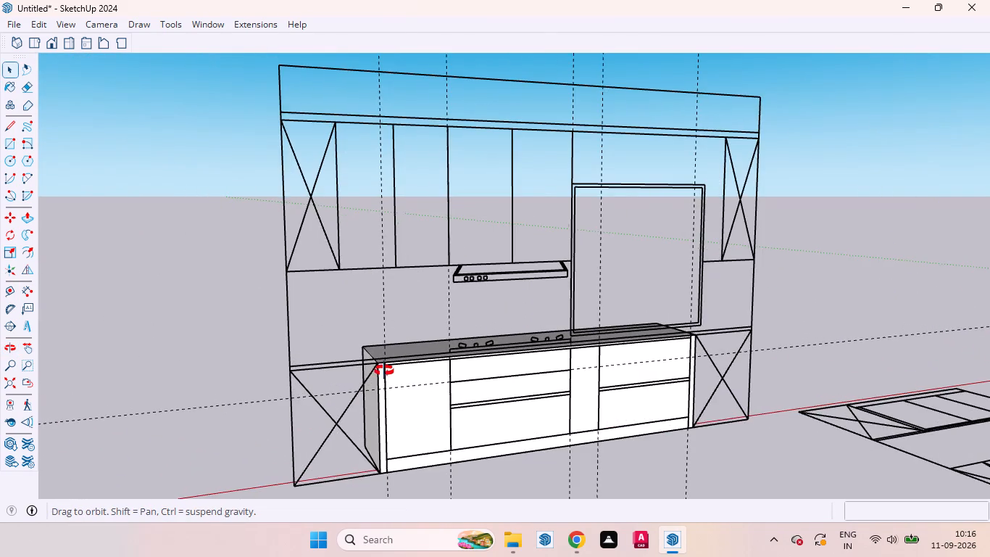
{"action": "middle_click_drag", "start_coordinate": [384, 371], "coordinate": [323, 344]}
{"action": "scroll", "coordinate": [355, 344], "scroll_direction": "up", "scroll_amount": 4}
{"action": "scroll", "coordinate": [372, 346], "scroll_direction": "down", "scroll_amount": 5}
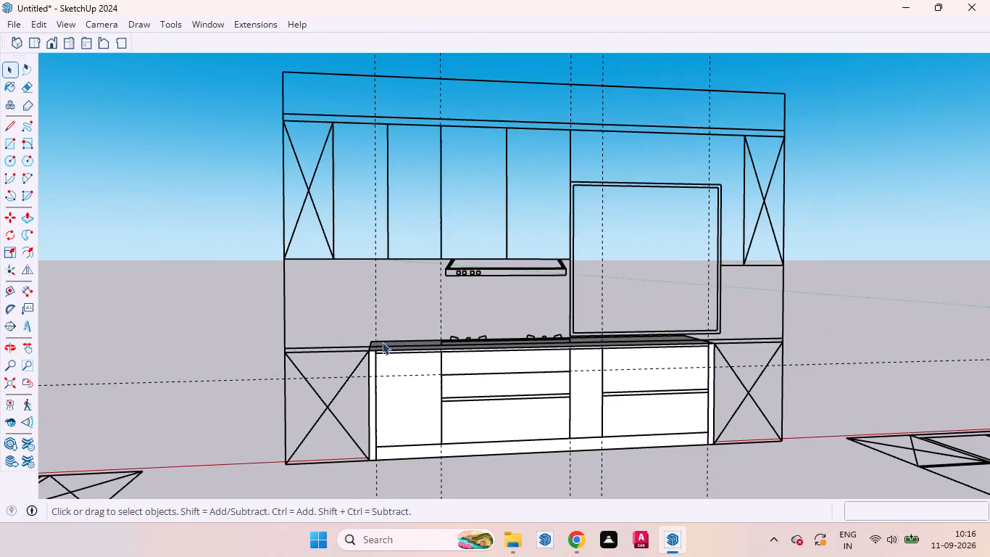
{"action": "scroll", "coordinate": [369, 350], "scroll_direction": "down", "scroll_amount": 4}
{"action": "middle_click_drag", "start_coordinate": [370, 353], "coordinate": [607, 375]}
{"action": "scroll", "coordinate": [407, 352], "scroll_direction": "down", "scroll_amount": 4}
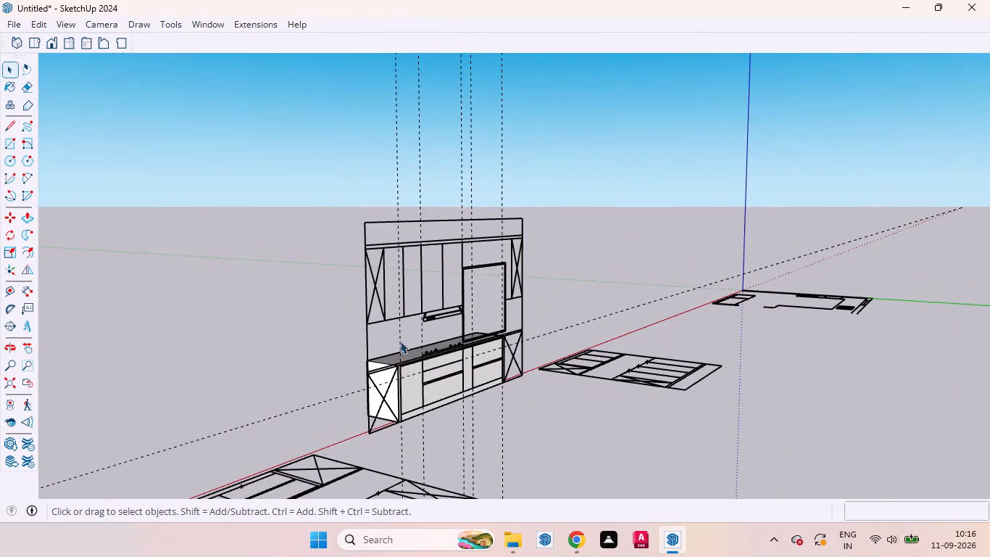
Make a new group and draw a rectangle inside it over the crossed bay beside the base cabinet's left end.
{"action": "middle_click_drag", "start_coordinate": [373, 366], "coordinate": [788, 374]}
{"action": "scroll", "coordinate": [650, 395], "scroll_direction": "up", "scroll_amount": 4}
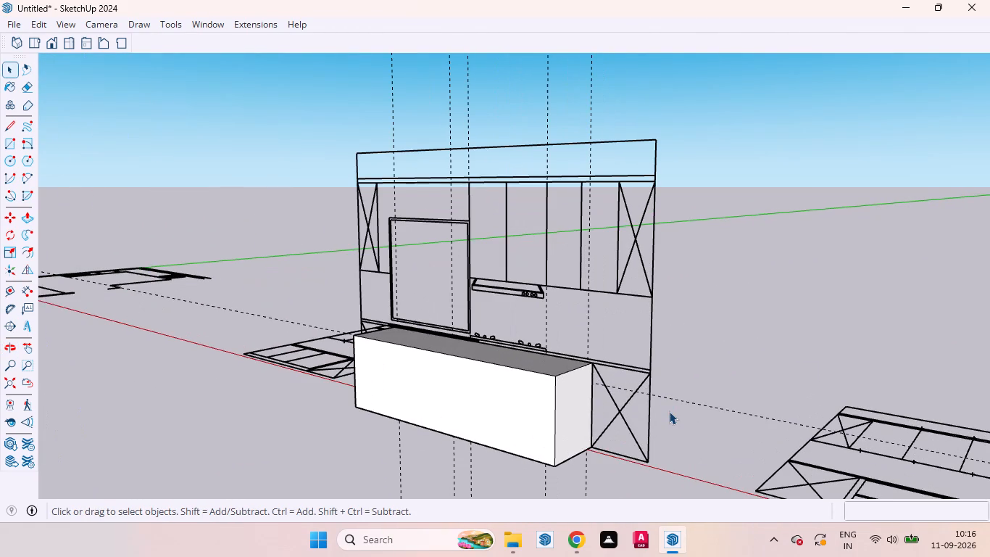
{"action": "right_click", "coordinate": [680, 431]}
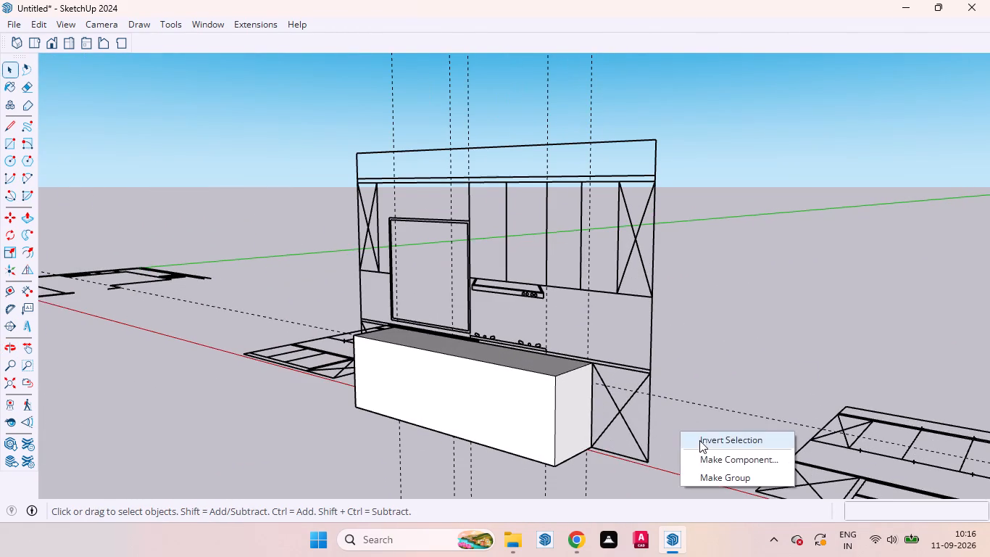
{"action": "left_click", "coordinate": [707, 471]}
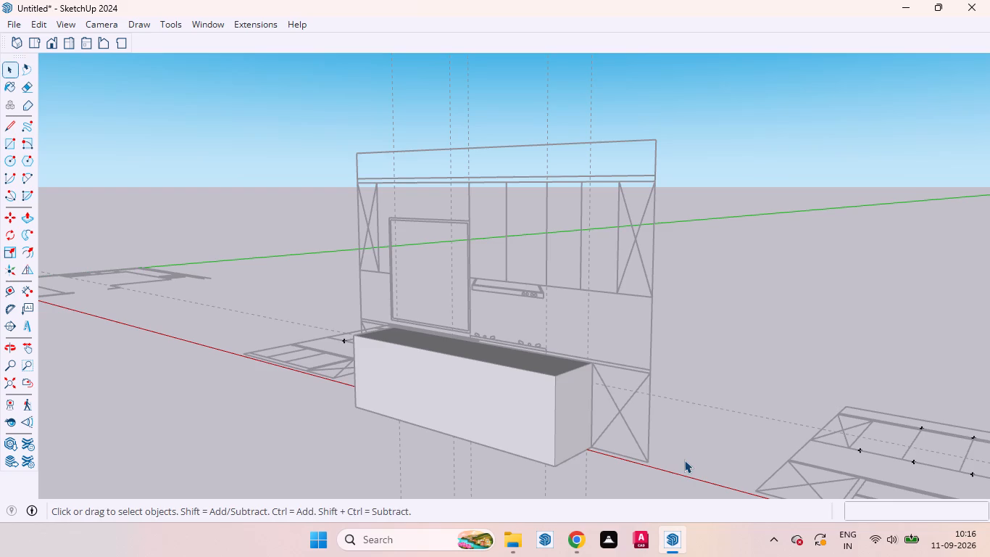
{"action": "key", "text": "r"}
{"action": "scroll", "coordinate": [572, 395], "scroll_direction": "up", "scroll_amount": 11}
{"action": "left_click", "coordinate": [615, 342]}
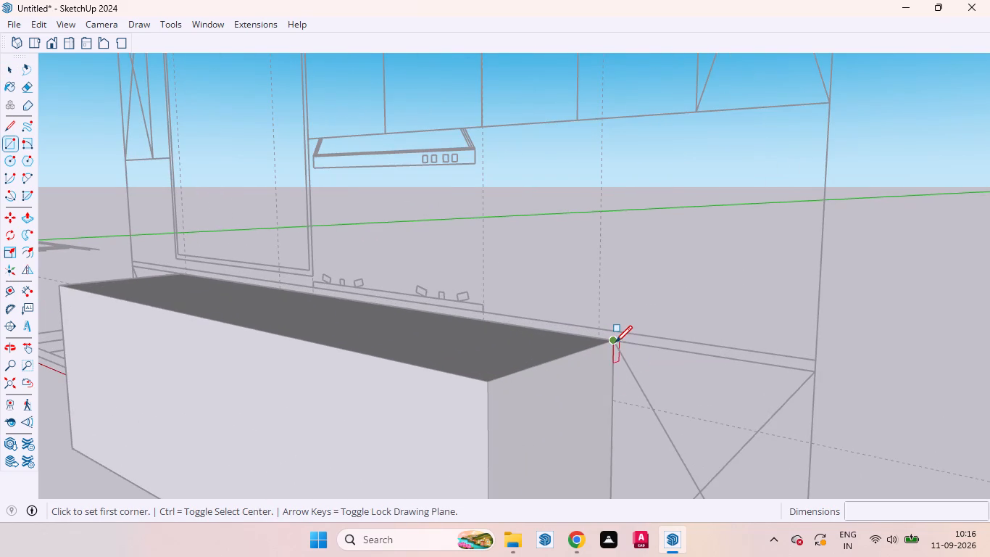
{"action": "scroll", "coordinate": [621, 380], "scroll_direction": "down", "scroll_amount": 10}
{"action": "scroll", "coordinate": [609, 341], "scroll_direction": "up", "scroll_amount": 1}
{"action": "scroll", "coordinate": [609, 341], "scroll_direction": "down", "scroll_amount": 7}
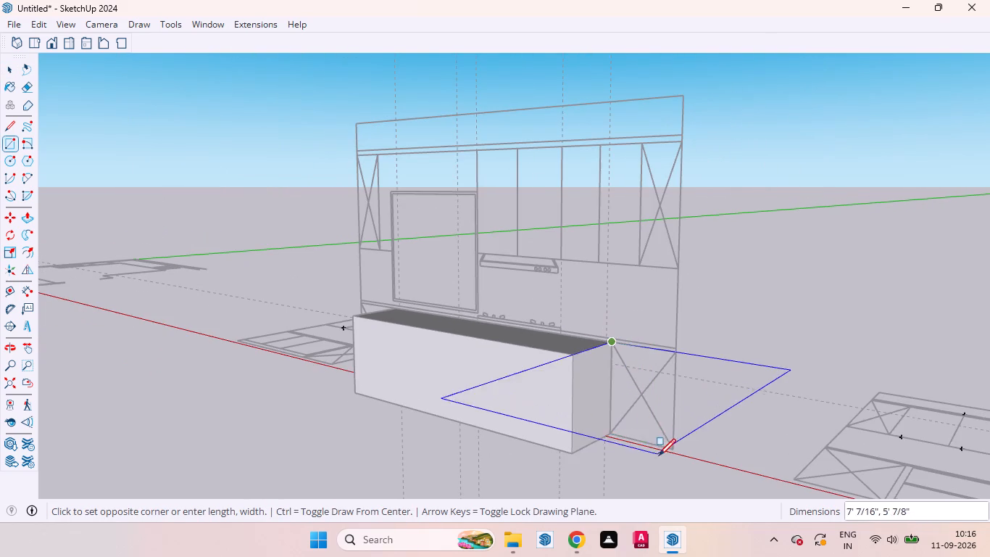
{"action": "left_click", "coordinate": [670, 450]}
{"action": "key", "text": "space"}
Extrude the left bay's rectangle 2' to line up with the base cabinet's back, and close the group.
{"action": "type", "text": "p"}
{"action": "left_click", "coordinate": [658, 408]}
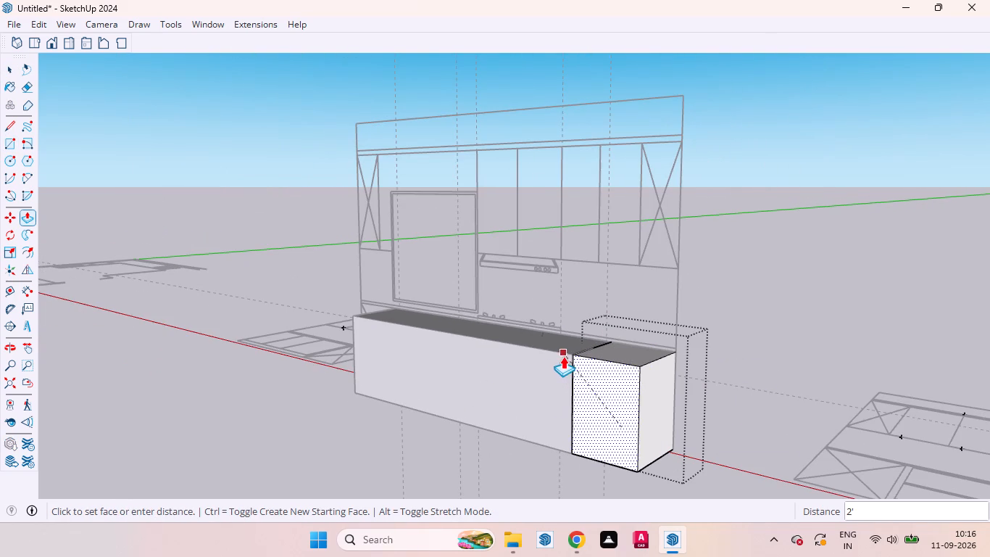
{"action": "left_click", "coordinate": [563, 356]}
{"action": "middle_click_drag", "start_coordinate": [712, 376], "coordinate": [301, 382]}
{"action": "scroll", "coordinate": [541, 350], "scroll_direction": "down", "scroll_amount": 6}
{"action": "scroll", "coordinate": [656, 351], "scroll_direction": "down", "scroll_amount": 6}
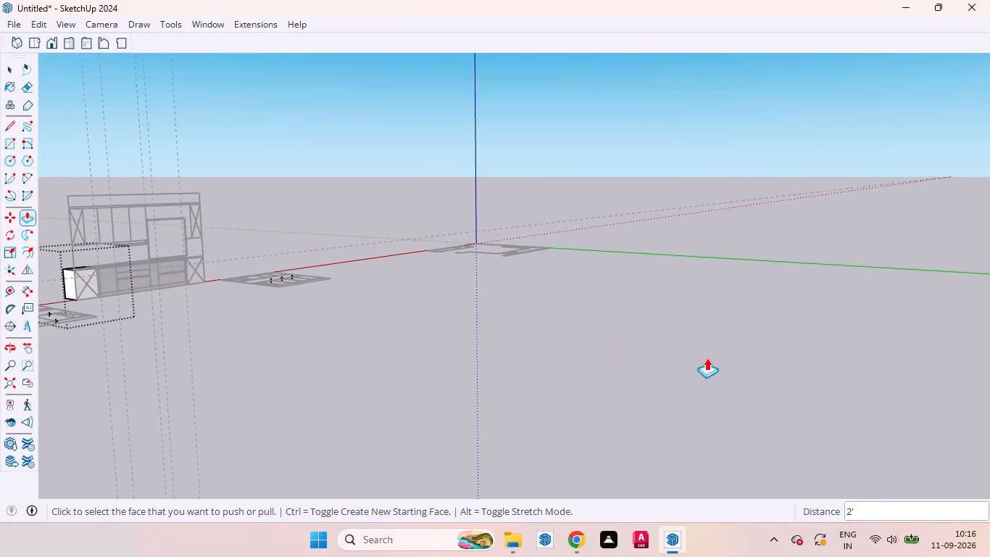
{"action": "key", "text": "space"}
{"action": "left_click", "coordinate": [179, 350]}
{"action": "left_click", "coordinate": [194, 349]}
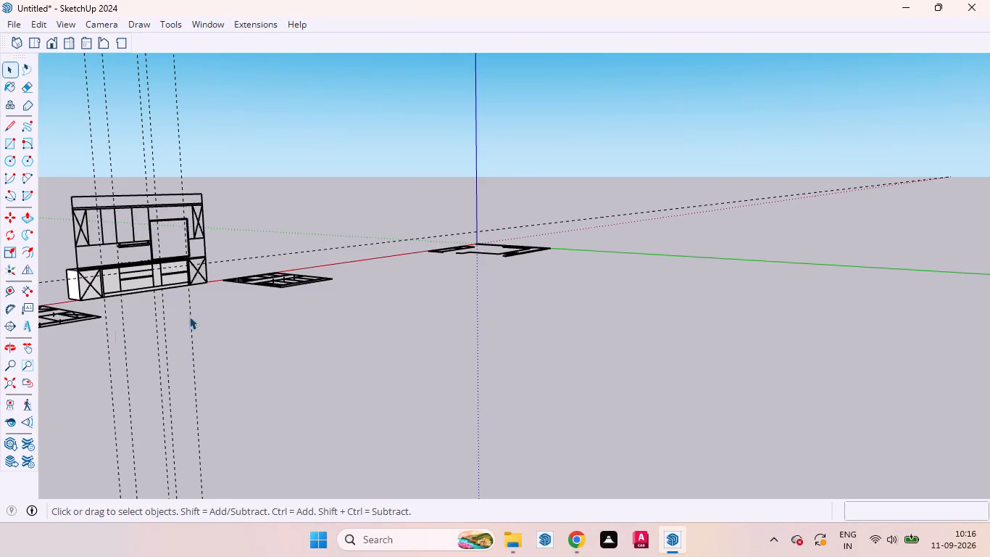
Delete the four diagonal line segments crossing the front of the left end bay.
{"action": "middle_click_drag", "start_coordinate": [260, 313], "coordinate": [199, 330]}
{"action": "scroll", "coordinate": [417, 281], "scroll_direction": "down", "scroll_amount": 5}
{"action": "scroll", "coordinate": [195, 291], "scroll_direction": "up", "scroll_amount": 10}
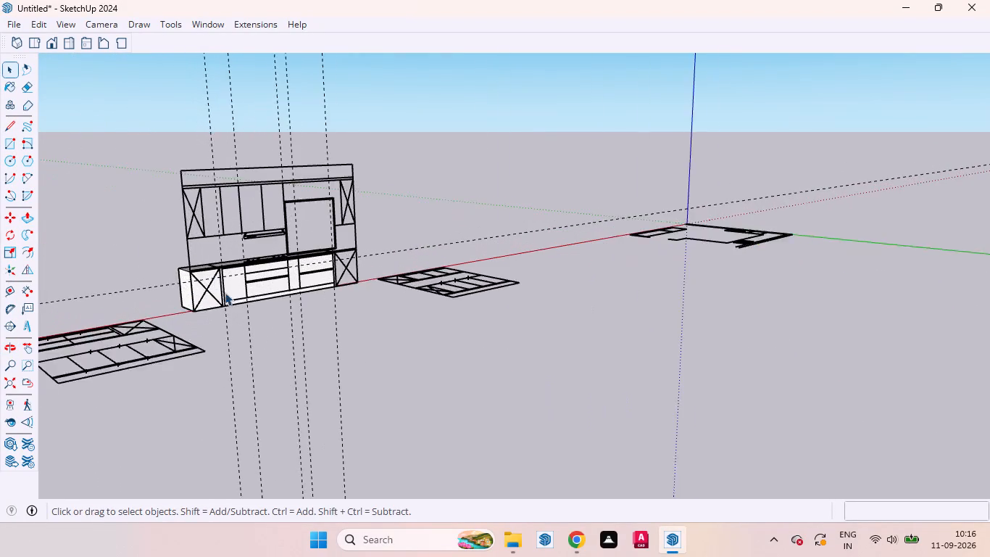
{"action": "middle_click_drag", "start_coordinate": [225, 293], "coordinate": [125, 287]}
{"action": "scroll", "coordinate": [138, 265], "scroll_direction": "up", "scroll_amount": 8}
{"action": "left_click", "coordinate": [128, 260]}
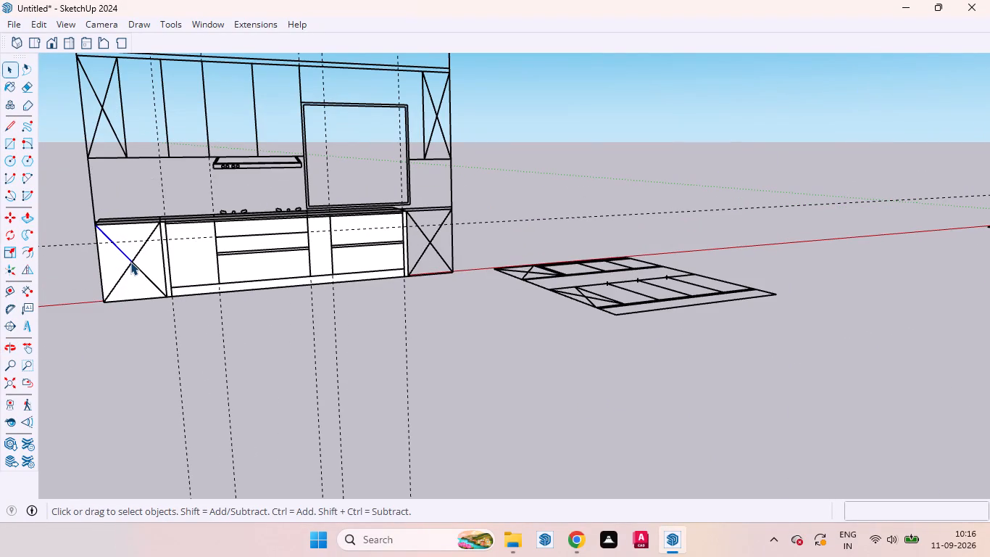
{"action": "key", "text": "Delete"}
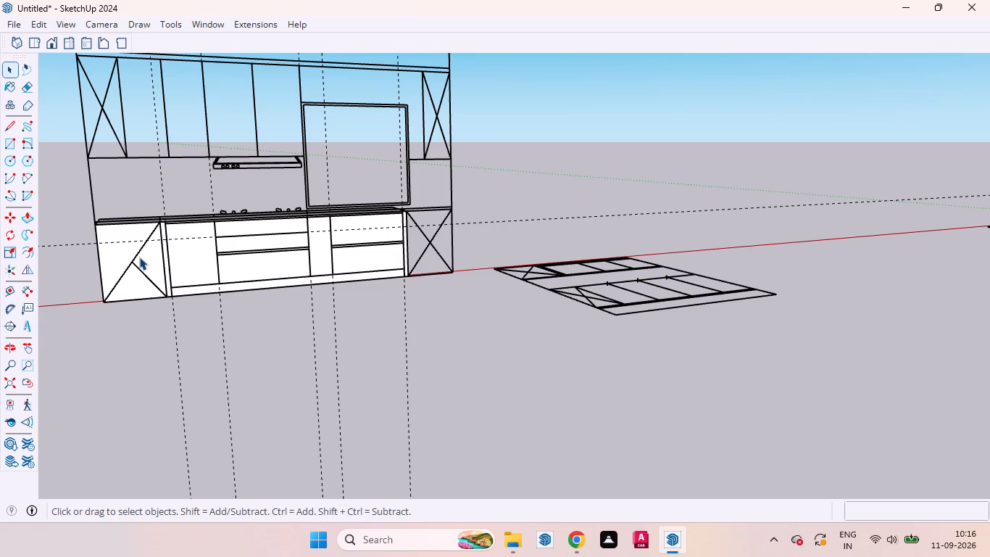
{"action": "left_click", "coordinate": [139, 253]}
{"action": "key", "text": "Delete"}
{"action": "left_click", "coordinate": [135, 266]}
{"action": "key", "text": "Delete"}
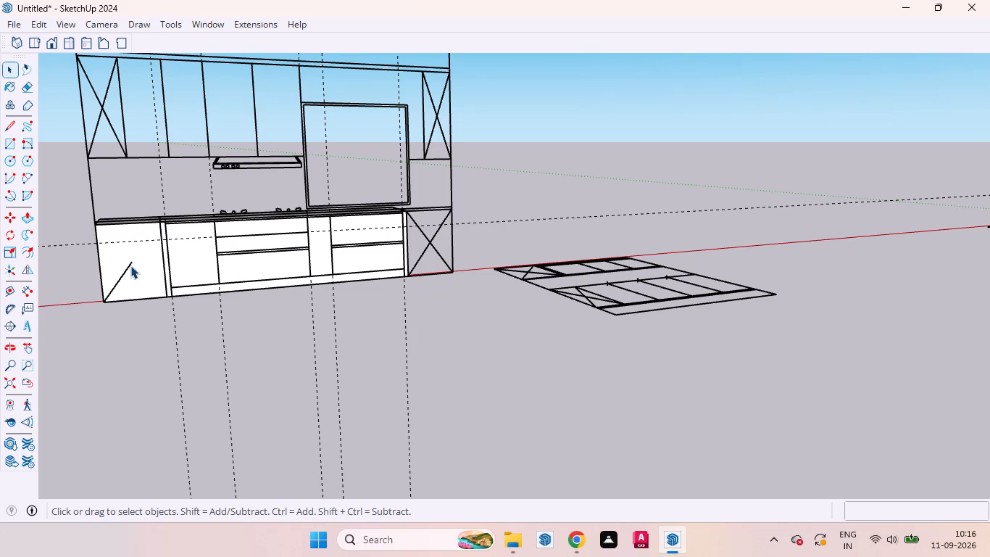
{"action": "left_click", "coordinate": [128, 265]}
{"action": "key", "text": "Delete"}
Make a new group and draw a 2' by about 2' 8 13/16" rectangle over the crossed bay beside the cabinet's right end.
{"action": "scroll", "coordinate": [458, 271], "scroll_direction": "down", "scroll_amount": 2}
{"action": "middle_click_drag", "start_coordinate": [444, 302], "coordinate": [404, 294]}
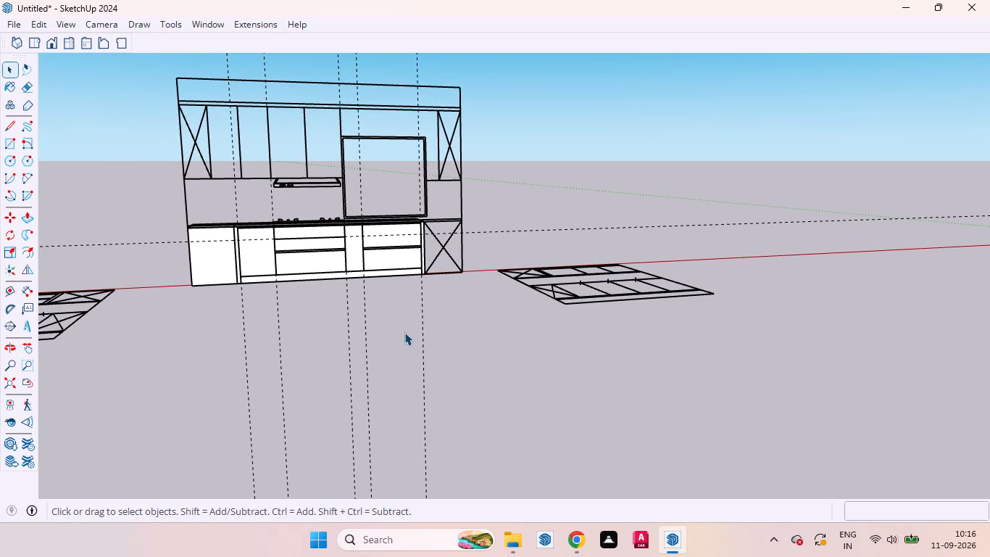
{"action": "key", "text": "r"}
{"action": "scroll", "coordinate": [438, 246], "scroll_direction": "up", "scroll_amount": 5}
{"action": "key", "text": "space"}
{"action": "right_click", "coordinate": [441, 364]}
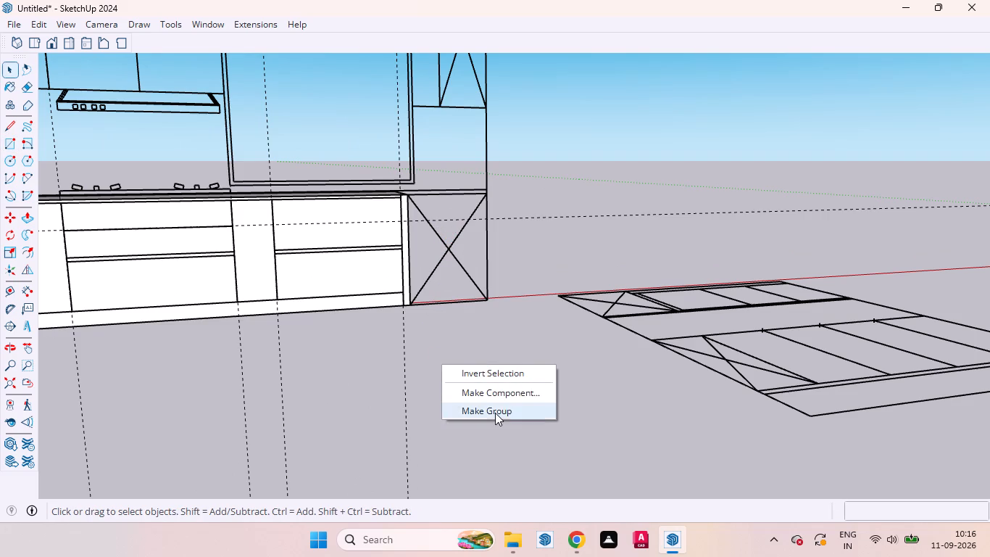
{"action": "left_click", "coordinate": [495, 413]}
{"action": "scroll", "coordinate": [420, 214], "scroll_direction": "up", "scroll_amount": 5}
{"action": "middle_click_drag", "start_coordinate": [446, 268], "coordinate": [417, 269]}
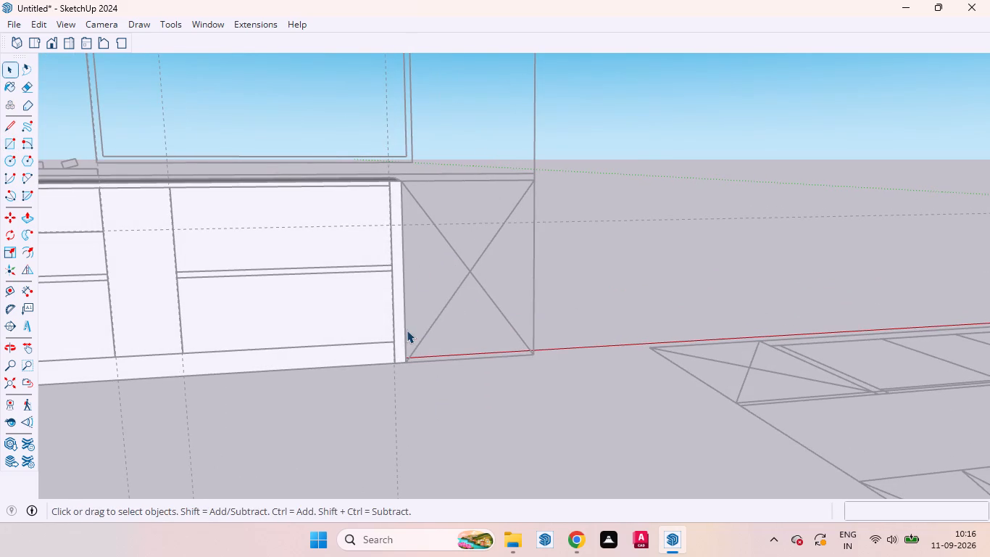
{"action": "key", "text": "r"}
{"action": "scroll", "coordinate": [394, 198], "scroll_direction": "up", "scroll_amount": 10}
{"action": "left_click", "coordinate": [407, 166]}
{"action": "scroll", "coordinate": [424, 285], "scroll_direction": "down", "scroll_amount": 2}
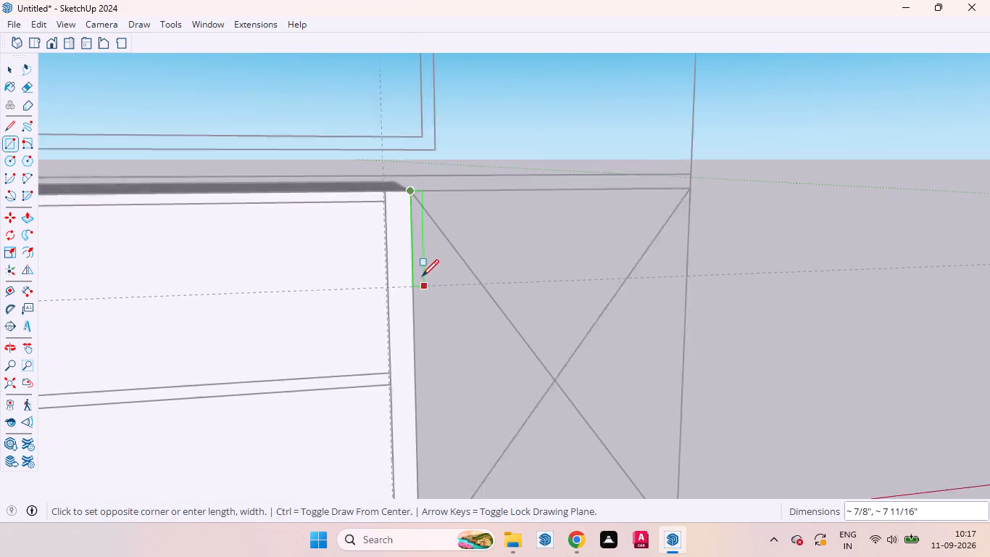
{"action": "scroll", "coordinate": [422, 276], "scroll_direction": "down", "scroll_amount": 11}
{"action": "left_click", "coordinate": [548, 410]}
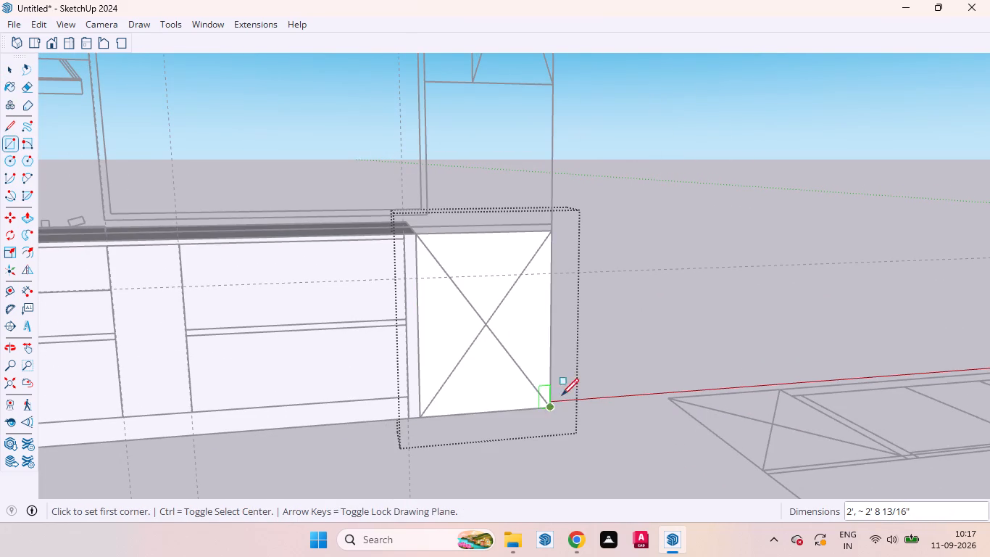
{"action": "key", "text": "space"}
Extrude the right end bay's rectangle 2' to line up with the base cabinet's depth, and close the group.
{"action": "middle_click_drag", "start_coordinate": [590, 337], "coordinate": [0, 342]}
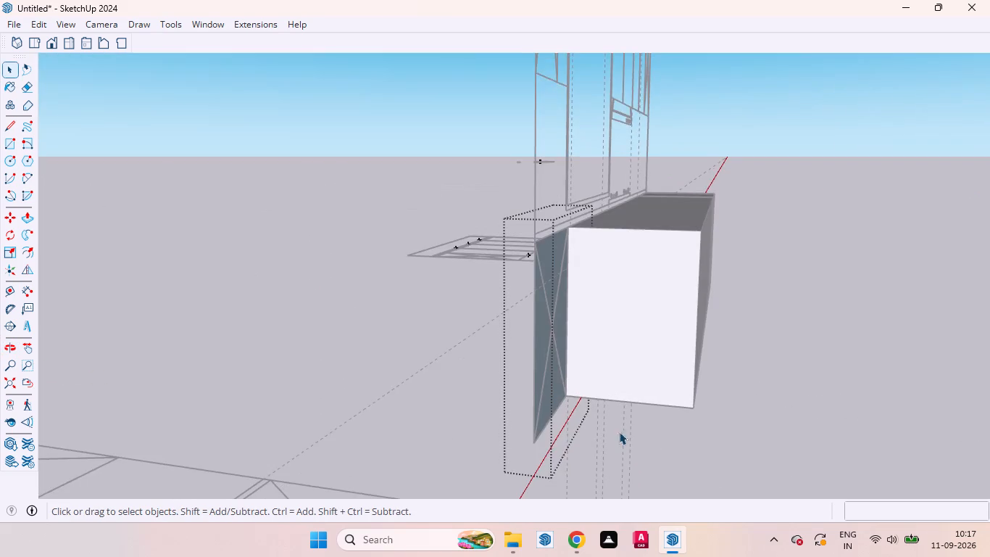
{"action": "scroll", "coordinate": [636, 420], "scroll_direction": "up", "scroll_amount": 4}
{"action": "left_click", "coordinate": [538, 379]}
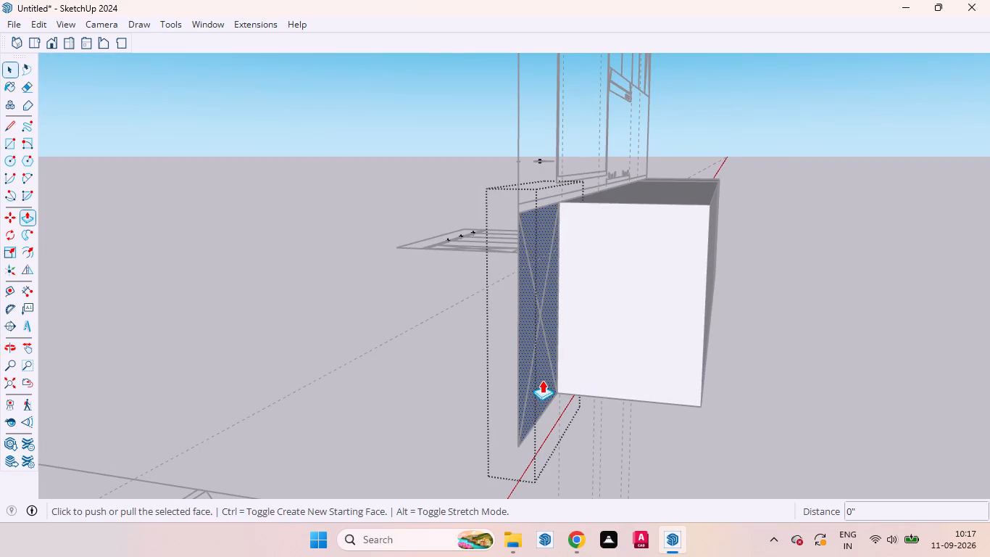
{"action": "key", "text": "p"}
{"action": "left_click", "coordinate": [550, 375]}
{"action": "left_click", "coordinate": [713, 189]}
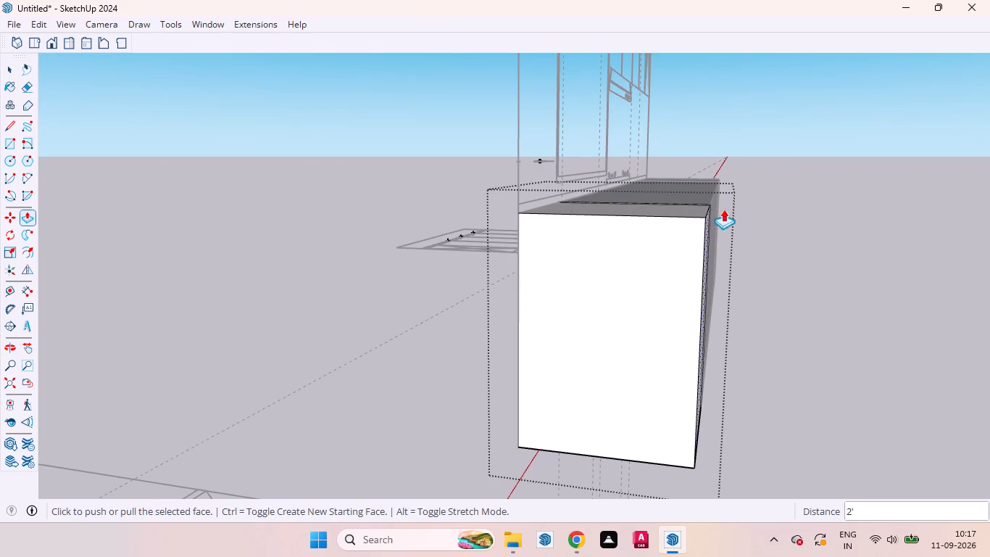
{"action": "key", "text": "space"}
{"action": "left_click", "coordinate": [755, 329]}
Draw a gap strip about 1/8" by 2' 4 3/16" between the guide and the left edge of the drawers under the hob.
{"action": "middle_click_drag", "start_coordinate": [505, 338], "coordinate": [815, 349]}
{"action": "scroll", "coordinate": [422, 334], "scroll_direction": "down", "scroll_amount": 20}
{"action": "scroll", "coordinate": [422, 334], "scroll_direction": "down", "scroll_amount": 4}
{"action": "scroll", "coordinate": [628, 290], "scroll_direction": "up", "scroll_amount": 5}
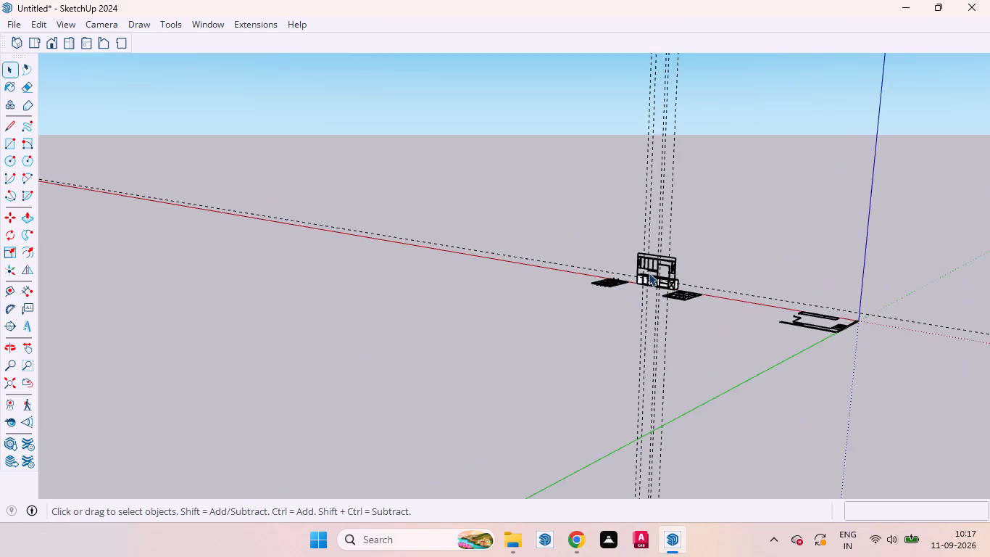
{"action": "scroll", "coordinate": [649, 273], "scroll_direction": "up", "scroll_amount": 3}
{"action": "scroll", "coordinate": [652, 273], "scroll_direction": "down", "scroll_amount": 1}
{"action": "scroll", "coordinate": [652, 272], "scroll_direction": "up", "scroll_amount": 20}
{"action": "scroll", "coordinate": [652, 272], "scroll_direction": "up", "scroll_amount": 7}
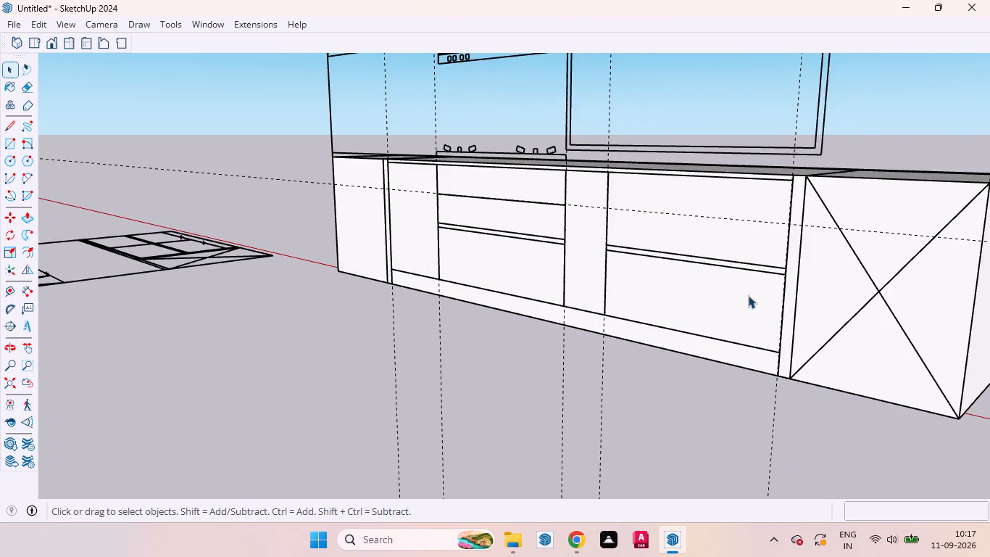
{"action": "middle_click_drag", "start_coordinate": [751, 306], "coordinate": [839, 320]}
{"action": "scroll", "coordinate": [707, 296], "scroll_direction": "down", "scroll_amount": 5}
{"action": "scroll", "coordinate": [328, 294], "scroll_direction": "up", "scroll_amount": 4}
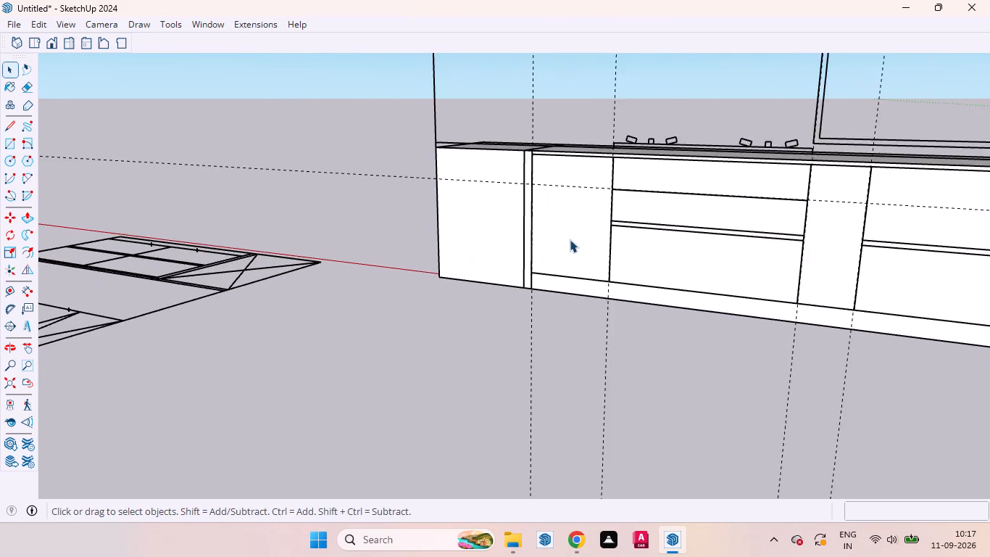
{"action": "scroll", "coordinate": [570, 239], "scroll_direction": "up", "scroll_amount": 4}
{"action": "scroll", "coordinate": [495, 244], "scroll_direction": "down", "scroll_amount": 5}
{"action": "scroll", "coordinate": [525, 277], "scroll_direction": "up", "scroll_amount": 1}
{"action": "middle_click_drag", "start_coordinate": [528, 278], "coordinate": [600, 295]}
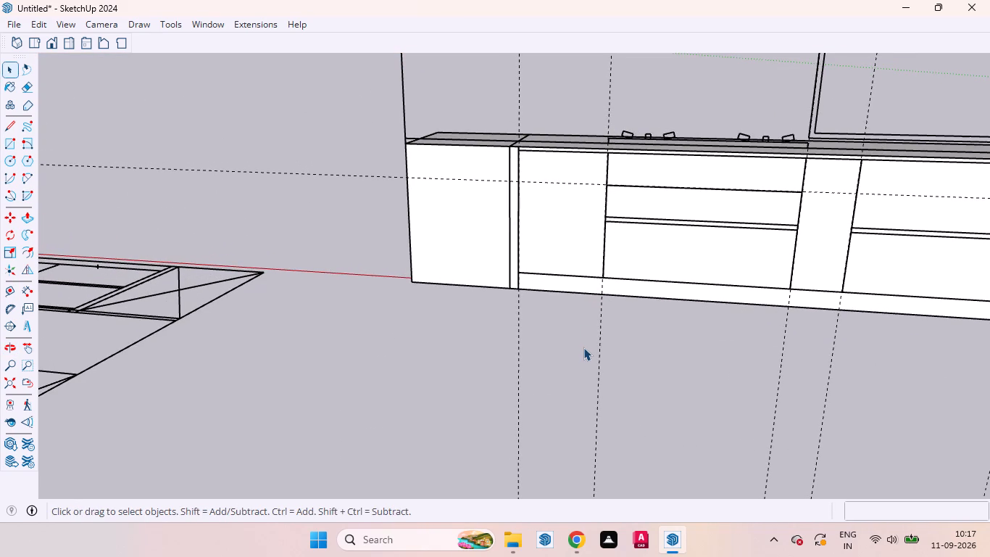
{"action": "key", "text": "r"}
{"action": "scroll", "coordinate": [633, 149], "scroll_direction": "up", "scroll_amount": 13}
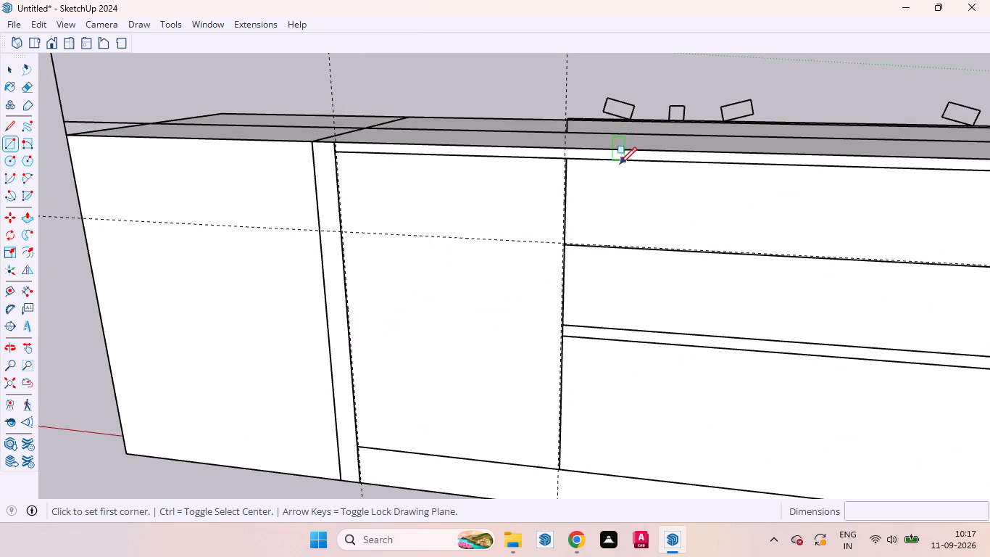
{"action": "scroll", "coordinate": [620, 164], "scroll_direction": "up", "scroll_amount": 7}
{"action": "scroll", "coordinate": [480, 150], "scroll_direction": "up", "scroll_amount": 5}
{"action": "middle_click_drag", "start_coordinate": [493, 169], "coordinate": [581, 178]}
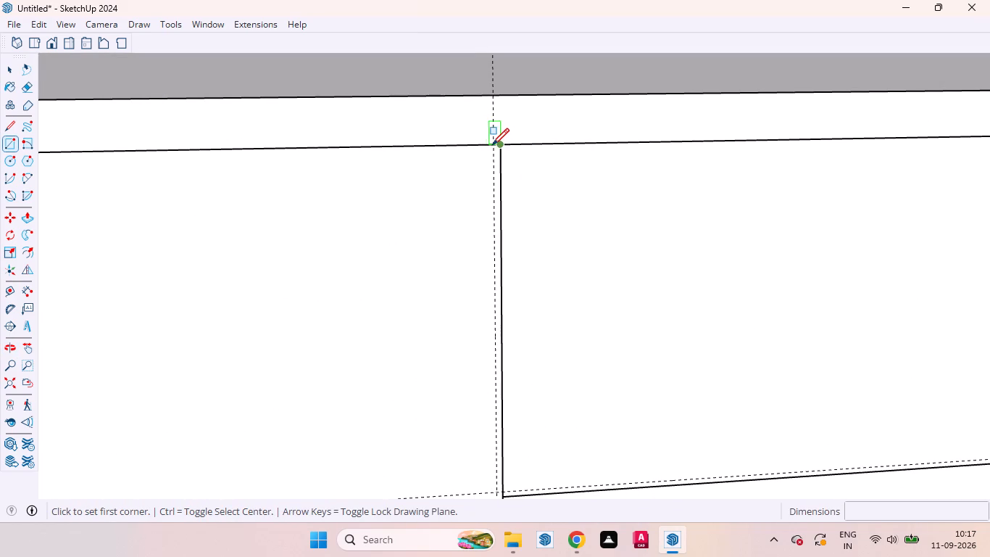
{"action": "left_click", "coordinate": [489, 146]}
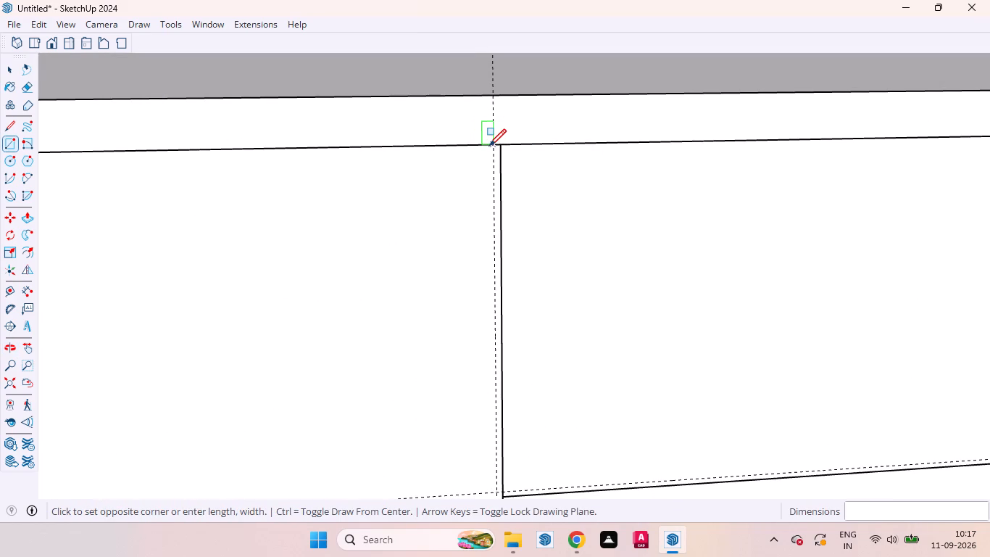
{"action": "scroll", "coordinate": [509, 268], "scroll_direction": "down", "scroll_amount": 20}
{"action": "scroll", "coordinate": [515, 226], "scroll_direction": "down", "scroll_amount": 7}
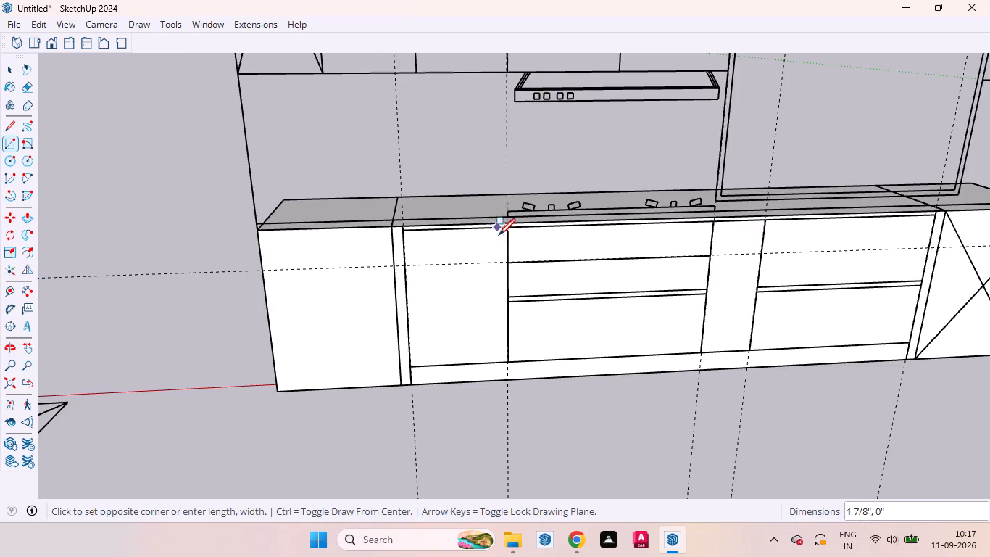
{"action": "scroll", "coordinate": [527, 400], "scroll_direction": "up", "scroll_amount": 20}
{"action": "scroll", "coordinate": [527, 400], "scroll_direction": "up", "scroll_amount": 10}
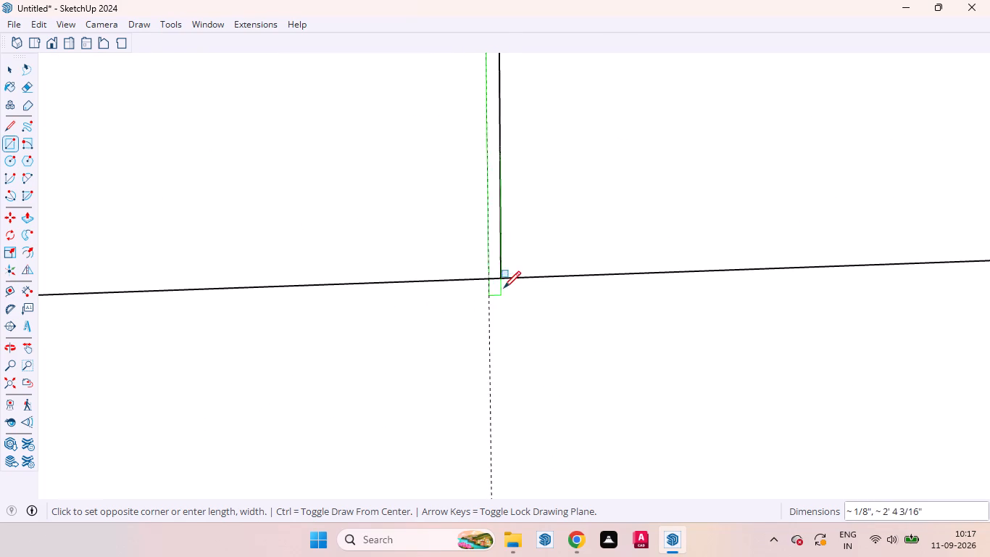
{"action": "left_click", "coordinate": [499, 276]}
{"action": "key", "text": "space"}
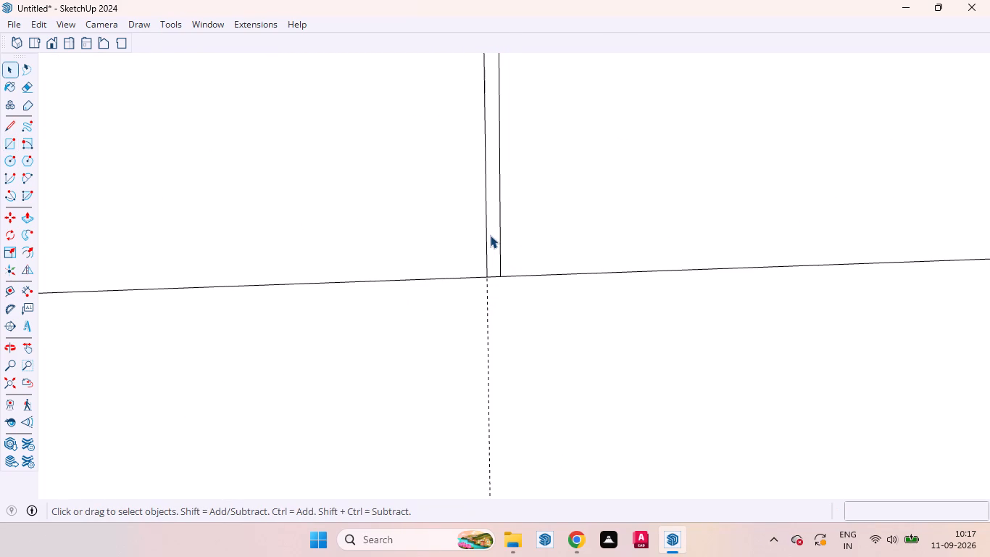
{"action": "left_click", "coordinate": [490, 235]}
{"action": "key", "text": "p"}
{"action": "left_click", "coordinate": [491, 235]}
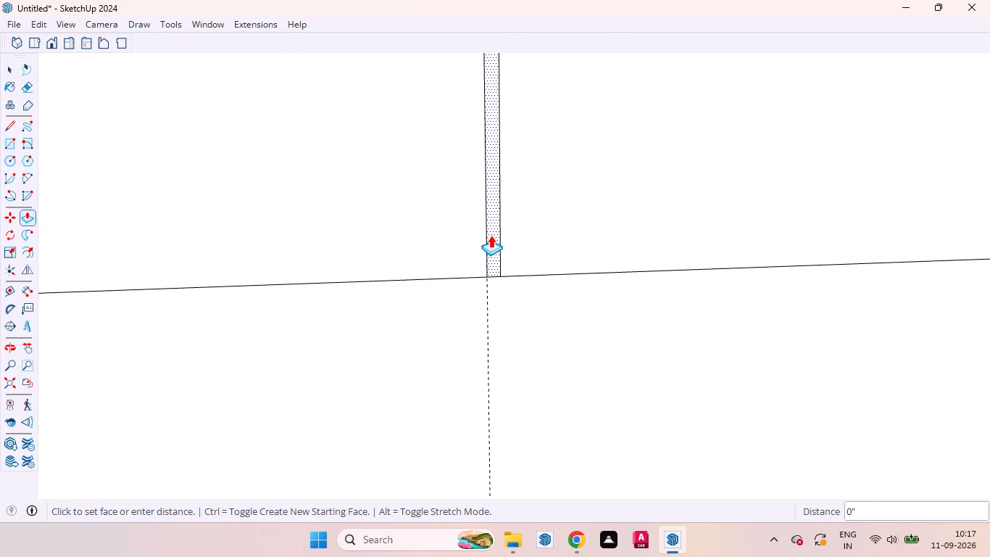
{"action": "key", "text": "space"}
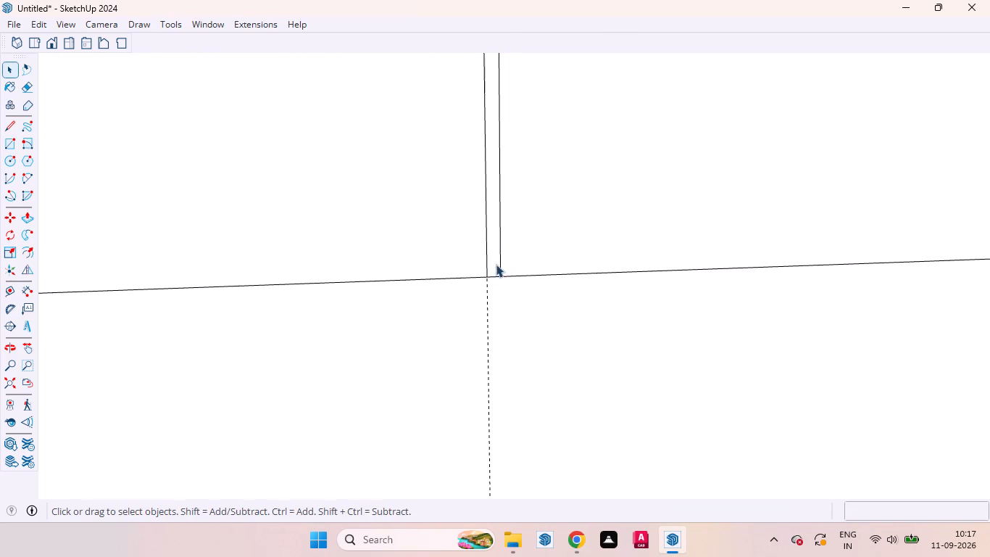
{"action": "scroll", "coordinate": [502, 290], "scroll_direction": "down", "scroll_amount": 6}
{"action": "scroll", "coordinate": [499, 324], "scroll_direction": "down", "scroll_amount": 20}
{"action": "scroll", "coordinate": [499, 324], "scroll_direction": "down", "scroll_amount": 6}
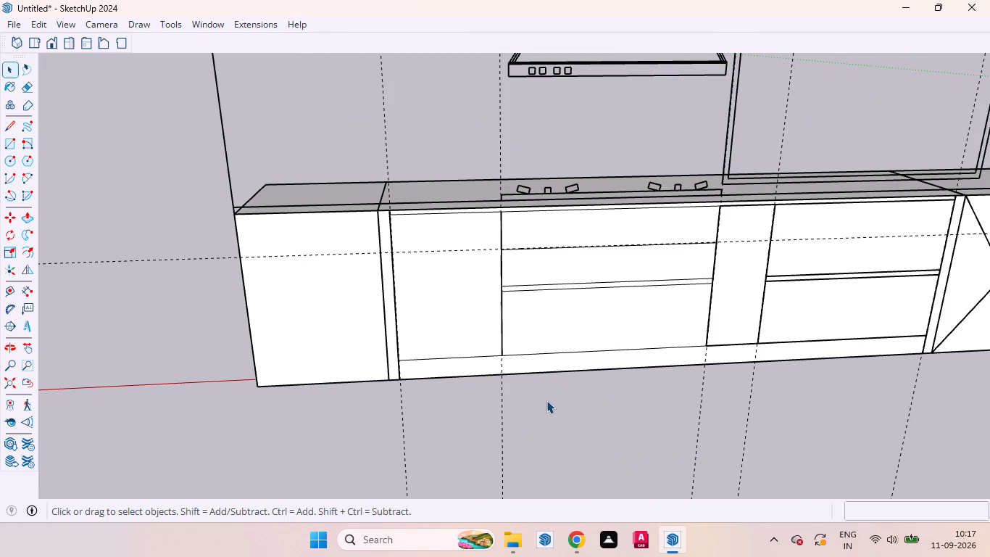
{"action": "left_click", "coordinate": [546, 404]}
Examine the narrow gap strip and the cabinet front faces connected to it.
{"action": "scroll", "coordinate": [501, 209], "scroll_direction": "up", "scroll_amount": 5}
{"action": "scroll", "coordinate": [467, 200], "scroll_direction": "down", "scroll_amount": 4}
{"action": "middle_click_drag", "start_coordinate": [421, 213], "coordinate": [479, 223]}
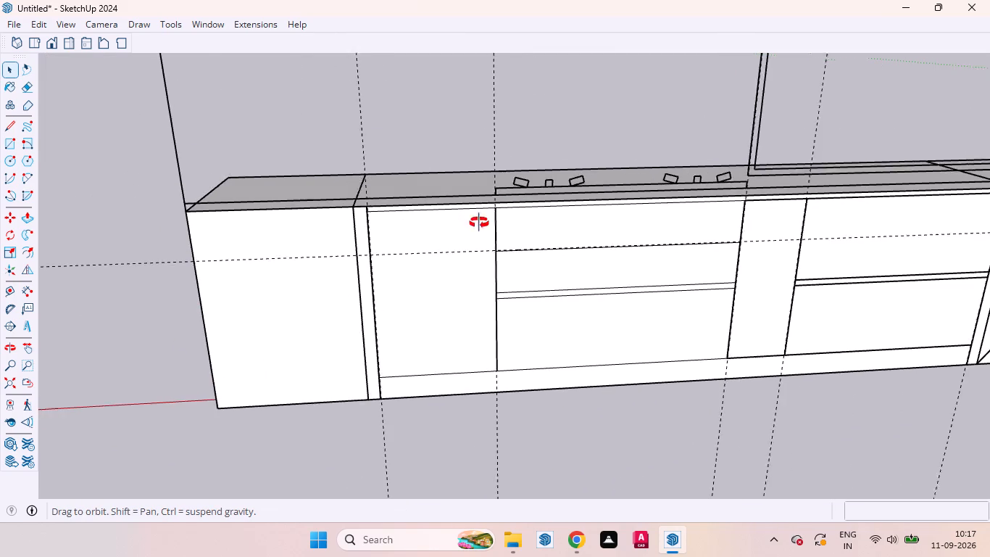
{"action": "middle_click_drag", "start_coordinate": [479, 223], "coordinate": [679, 187]}
{"action": "scroll", "coordinate": [530, 376], "scroll_direction": "up", "scroll_amount": 14}
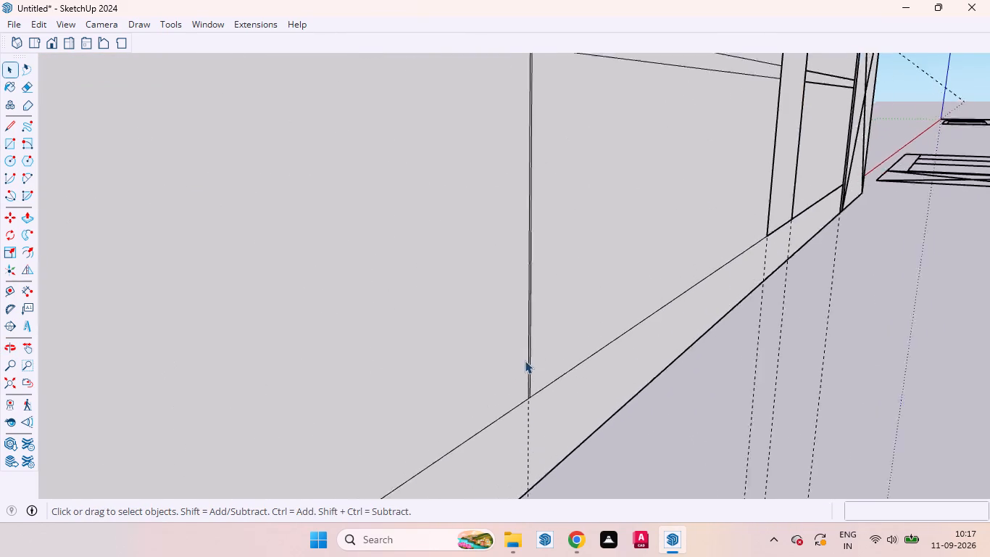
{"action": "scroll", "coordinate": [525, 360], "scroll_direction": "up", "scroll_amount": 10}
{"action": "triple_click", "coordinate": [546, 364]}
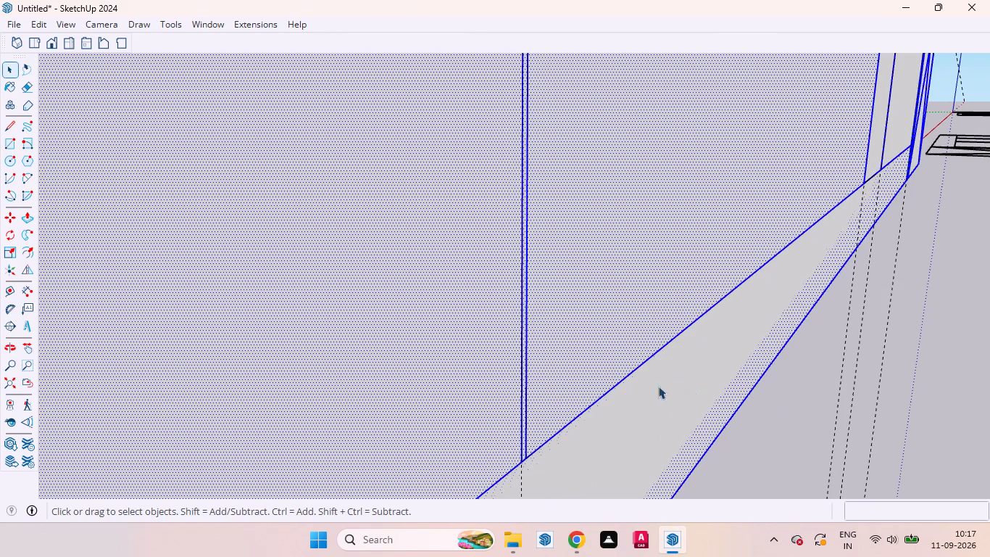
{"action": "left_click", "coordinate": [829, 415]}
{"action": "scroll", "coordinate": [533, 350], "scroll_direction": "up", "scroll_amount": 6}
{"action": "left_click", "coordinate": [515, 356]}
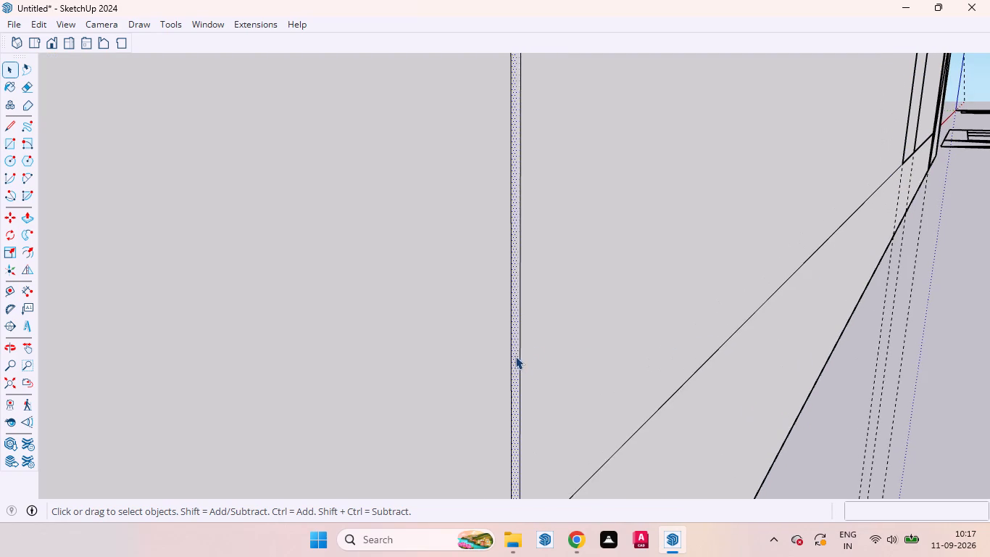
{"action": "scroll", "coordinate": [523, 276], "scroll_direction": "down", "scroll_amount": 6}
{"action": "scroll", "coordinate": [531, 208], "scroll_direction": "down", "scroll_amount": 12}
{"action": "key", "text": "space"}
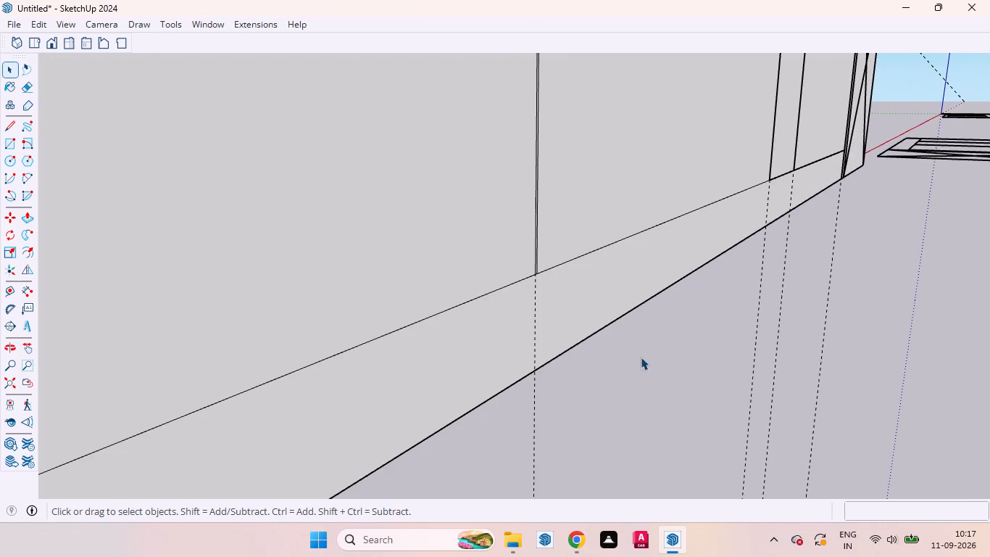
Push the loose skirting face along the bottom of the base cabinet inward about 9 11/16".
{"action": "left_click", "coordinate": [552, 321]}
{"action": "scroll", "coordinate": [653, 258], "scroll_direction": "down", "scroll_amount": 6}
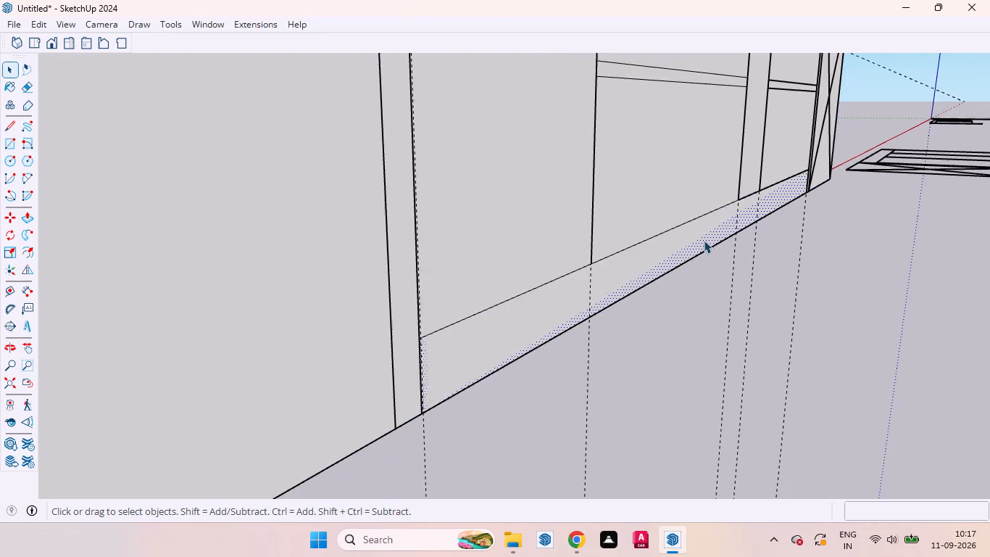
{"action": "scroll", "coordinate": [669, 366], "scroll_direction": "up", "scroll_amount": 4}
{"action": "key", "text": "p"}
{"action": "left_click_drag", "start_coordinate": [516, 288], "coordinate": [363, 325]}
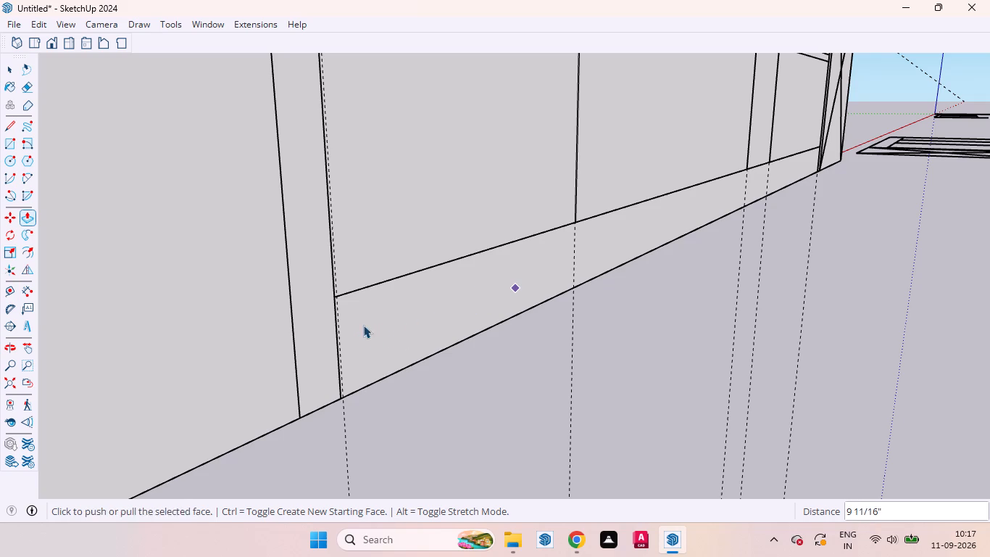
Open the base cabinet group, push its skirting face inward 4", and close the group.
{"action": "key", "text": "space"}
{"action": "triple_click", "coordinate": [397, 317]}
{"action": "left_click", "coordinate": [397, 317]}
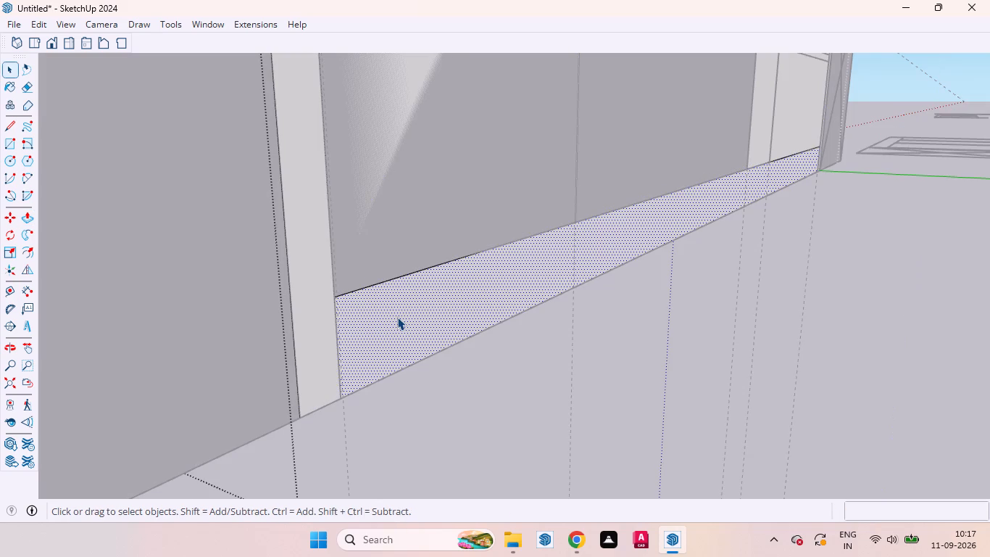
{"action": "key", "text": "p"}
{"action": "left_click_drag", "start_coordinate": [397, 317], "coordinate": [388, 313]}
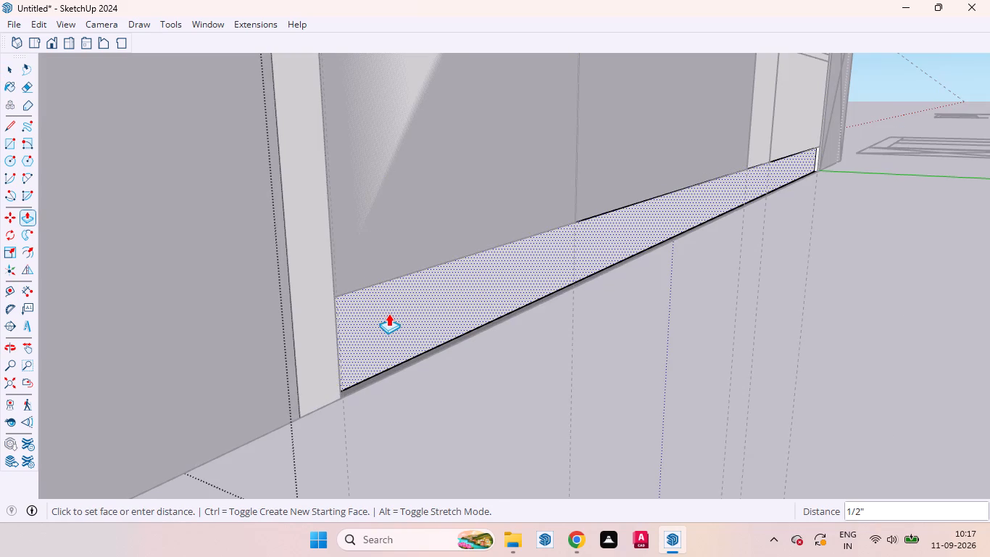
{"action": "left_click_drag", "start_coordinate": [388, 313], "coordinate": [387, 313]}
{"action": "key", "text": "4"}
{"action": "key", "text": "Return"}
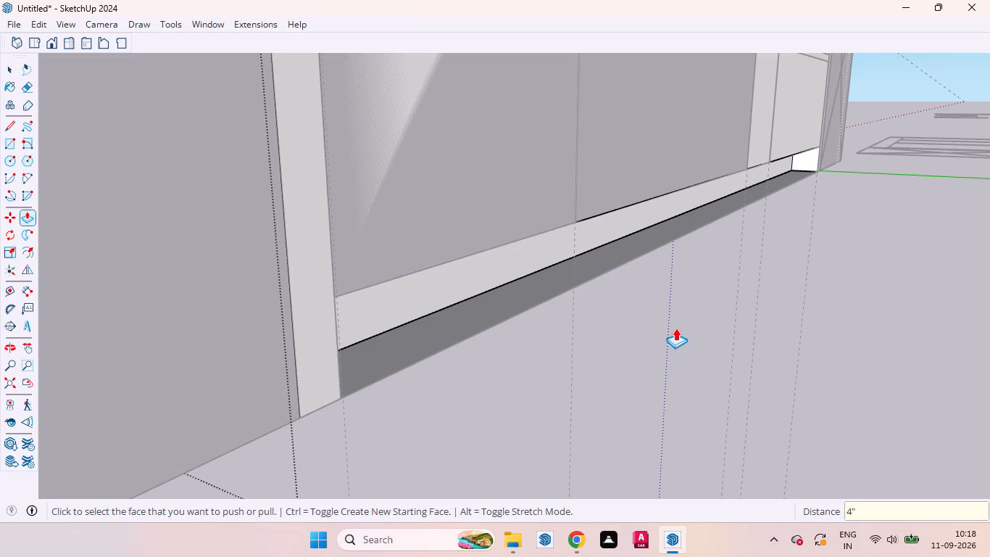
{"action": "key", "text": "space"}
{"action": "left_click", "coordinate": [591, 334]}
{"action": "scroll", "coordinate": [728, 284], "scroll_direction": "down", "scroll_amount": 6}
{"action": "middle_click_drag", "start_coordinate": [764, 313], "coordinate": [722, 331]}
{"action": "left_click", "coordinate": [757, 398]}
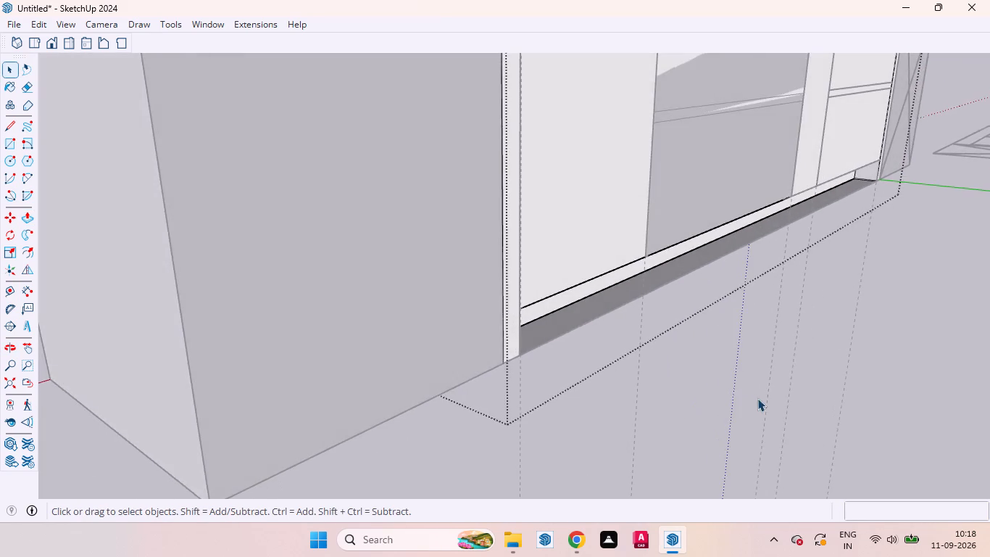
Delete the loose line along the front bottom edge of the skirting recess.
{"action": "scroll", "coordinate": [588, 318], "scroll_direction": "down", "scroll_amount": 3}
{"action": "middle_click_drag", "start_coordinate": [791, 290], "coordinate": [743, 273]}
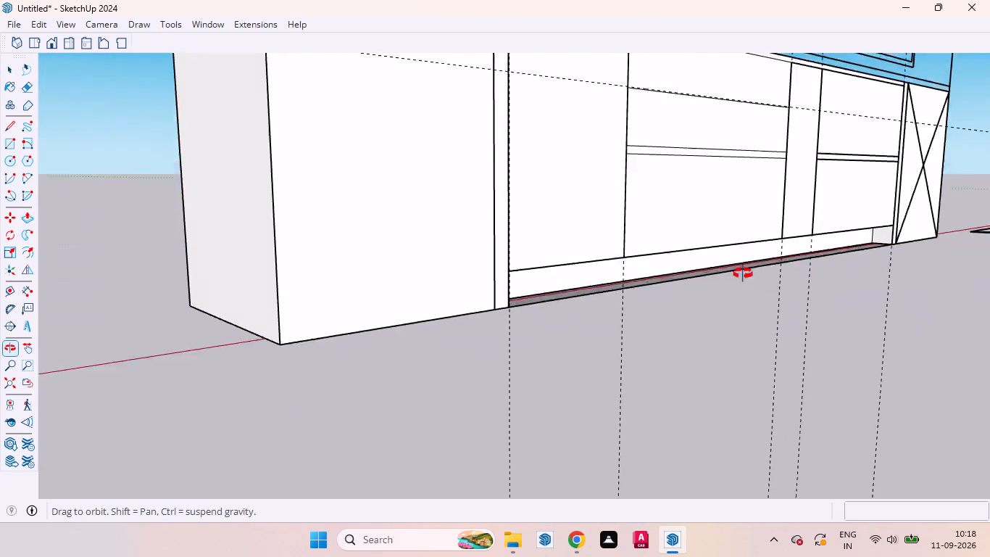
{"action": "middle_click_drag", "start_coordinate": [743, 273], "coordinate": [711, 324]}
{"action": "scroll", "coordinate": [583, 343], "scroll_direction": "up", "scroll_amount": 5}
{"action": "left_click", "coordinate": [561, 331]}
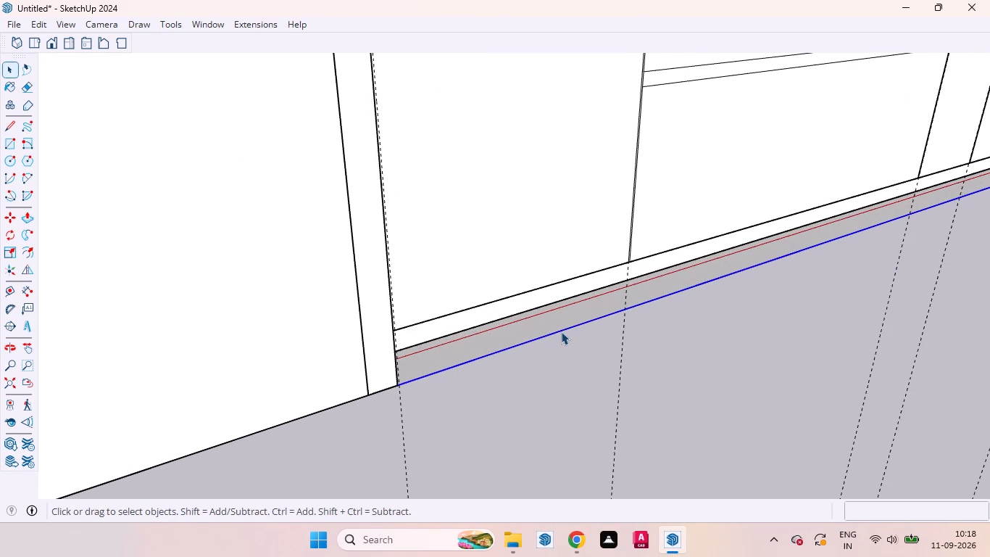
{"action": "key", "text": "Delete"}
Push the narrow gap strip beside the drawers inward by the same distance as the previous push.
{"action": "scroll", "coordinate": [563, 331], "scroll_direction": "down", "scroll_amount": 4}
{"action": "scroll", "coordinate": [595, 242], "scroll_direction": "down", "scroll_amount": 3}
{"action": "scroll", "coordinate": [622, 264], "scroll_direction": "up", "scroll_amount": 12}
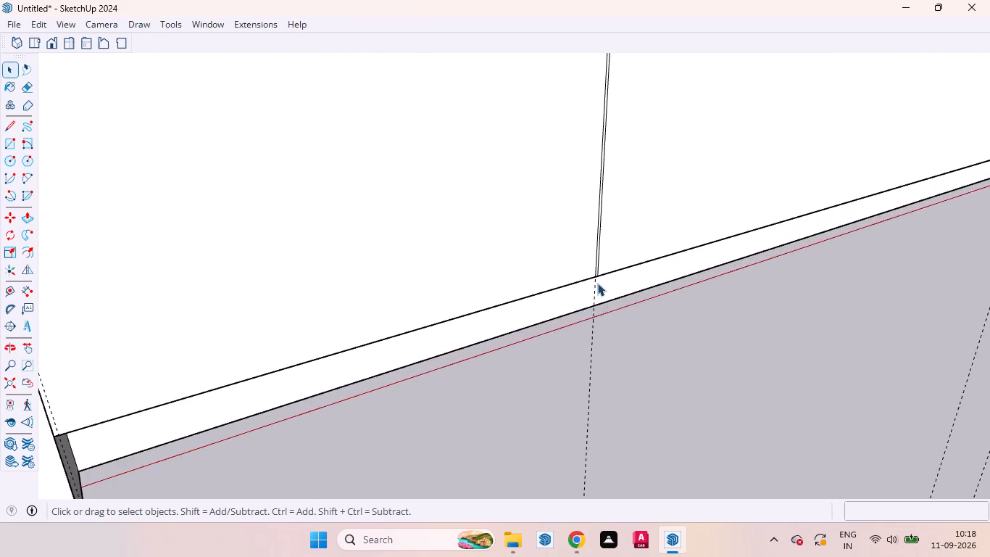
{"action": "scroll", "coordinate": [597, 283], "scroll_direction": "up", "scroll_amount": 15}
{"action": "left_click", "coordinate": [590, 270]}
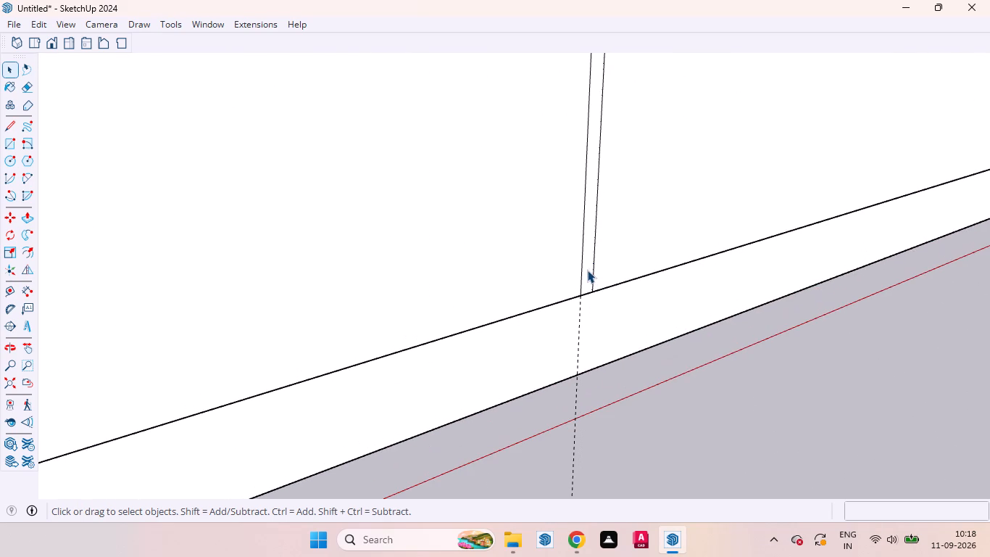
{"action": "left_click", "coordinate": [584, 268]}
{"action": "scroll", "coordinate": [600, 336], "scroll_direction": "down", "scroll_amount": 6}
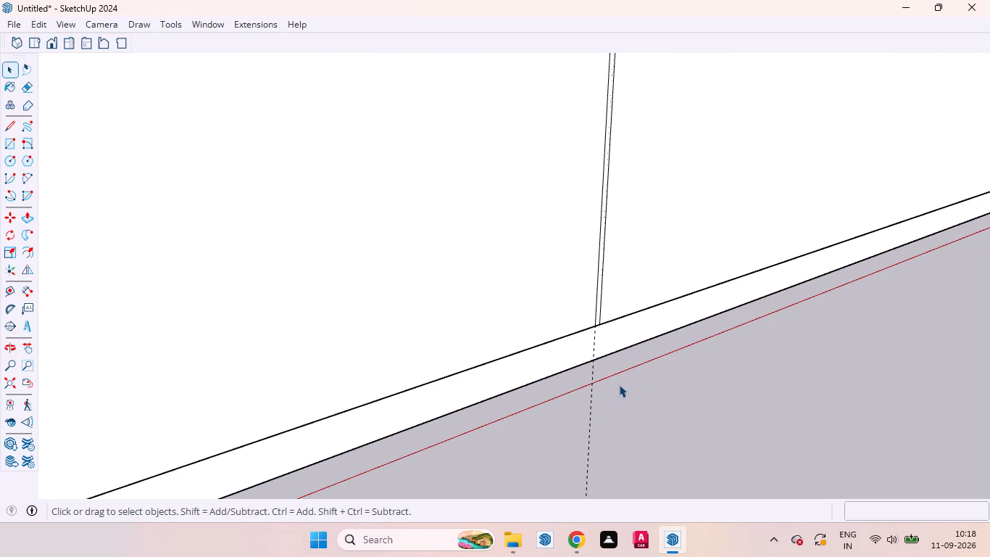
{"action": "key", "text": "p"}
{"action": "scroll", "coordinate": [606, 323], "scroll_direction": "up", "scroll_amount": 16}
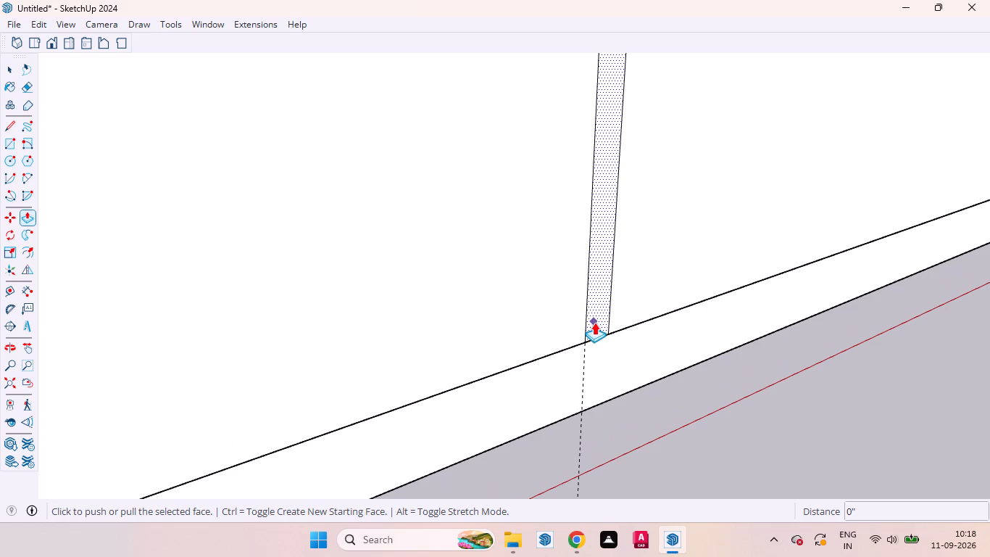
{"action": "double_click", "coordinate": [596, 321]}
{"action": "scroll", "coordinate": [597, 364], "scroll_direction": "down", "scroll_amount": 6}
{"action": "middle_click_drag", "start_coordinate": [613, 365], "coordinate": [605, 278]}
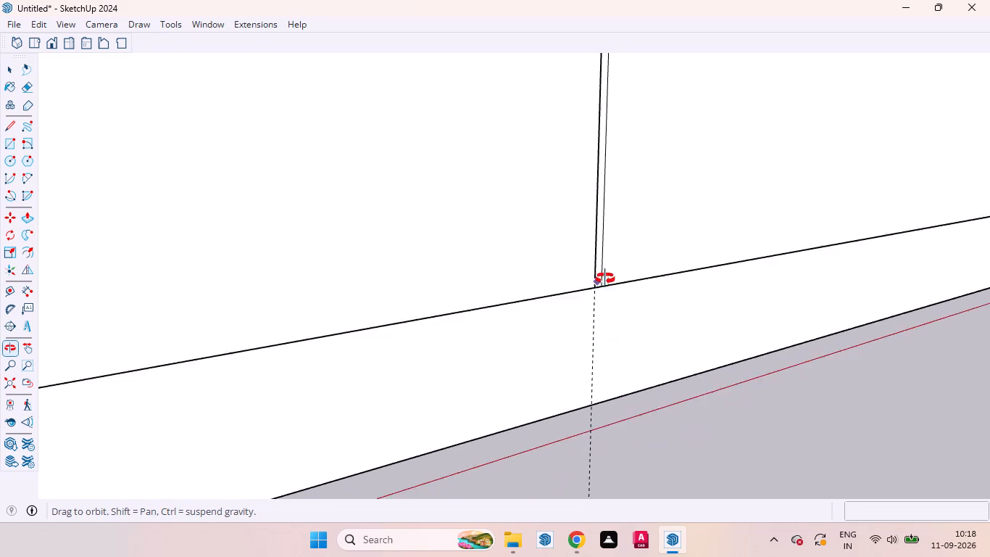
{"action": "middle_click_drag", "start_coordinate": [605, 278], "coordinate": [560, 173]}
{"action": "key", "text": "space"}
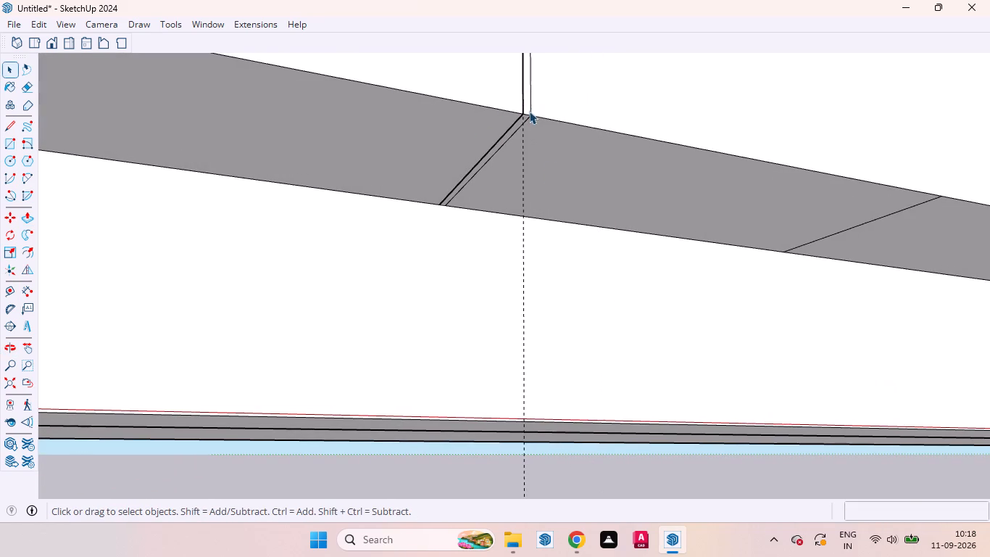
Undo the last two edits to the base cabinet's gap strip and skirting recess.
{"action": "left_click", "coordinate": [525, 115]}
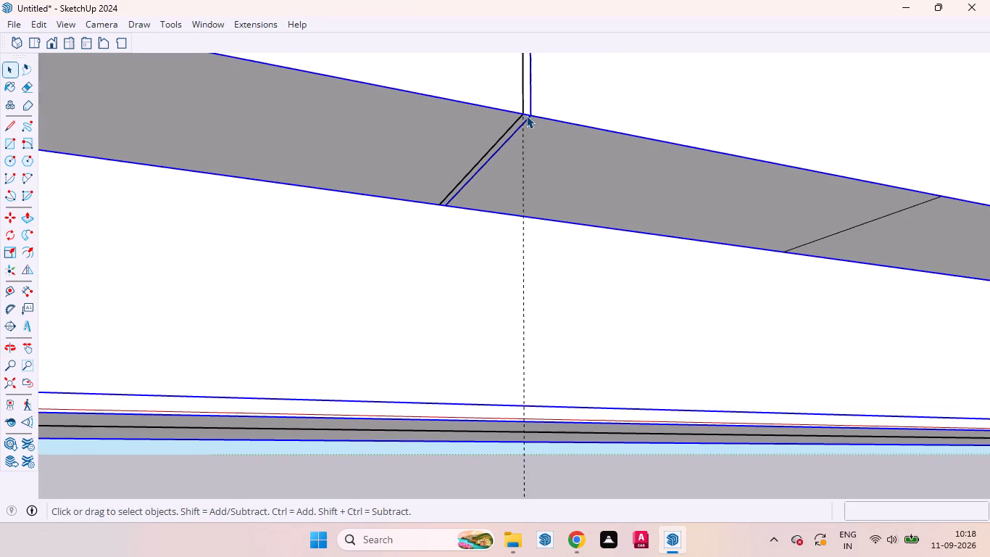
{"action": "double_click", "coordinate": [525, 113]}
{"action": "left_click", "coordinate": [525, 114]}
{"action": "scroll", "coordinate": [514, 236], "scroll_direction": "down", "scroll_amount": 12}
{"action": "key", "text": "ctrl+z"}
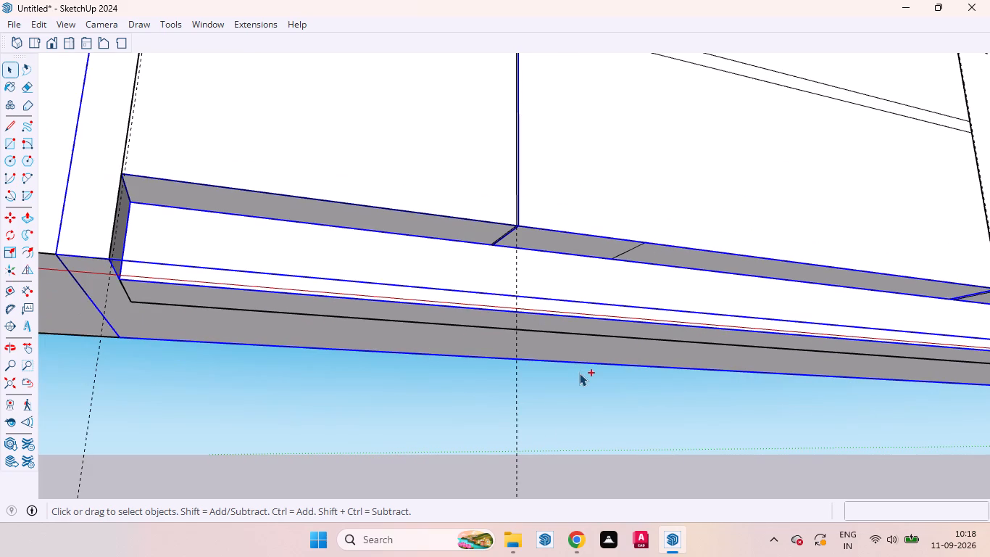
{"action": "key", "text": "ctrl+z"}
{"action": "scroll", "coordinate": [552, 376], "scroll_direction": "down", "scroll_amount": 4}
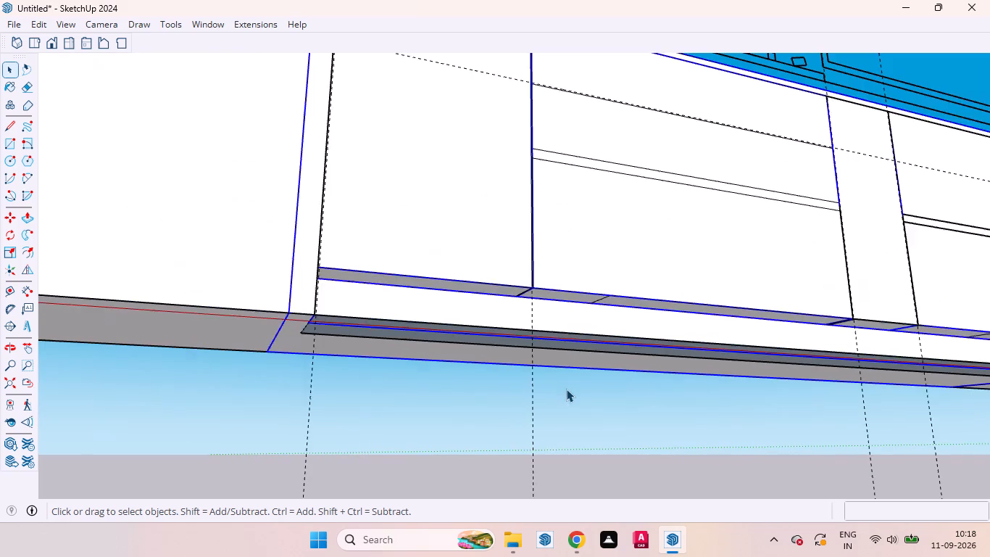
{"action": "middle_click_drag", "start_coordinate": [568, 394], "coordinate": [563, 467]}
{"action": "left_click", "coordinate": [626, 471]}
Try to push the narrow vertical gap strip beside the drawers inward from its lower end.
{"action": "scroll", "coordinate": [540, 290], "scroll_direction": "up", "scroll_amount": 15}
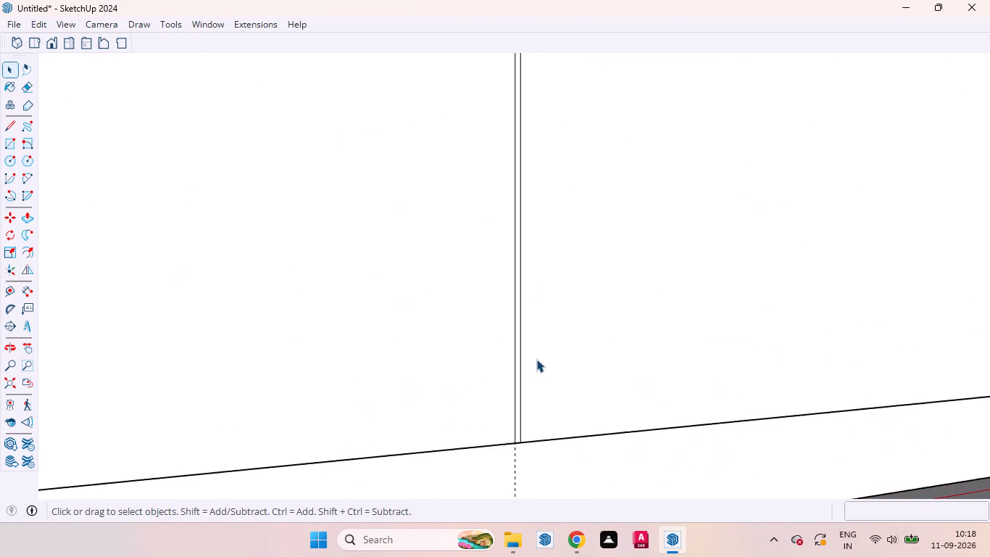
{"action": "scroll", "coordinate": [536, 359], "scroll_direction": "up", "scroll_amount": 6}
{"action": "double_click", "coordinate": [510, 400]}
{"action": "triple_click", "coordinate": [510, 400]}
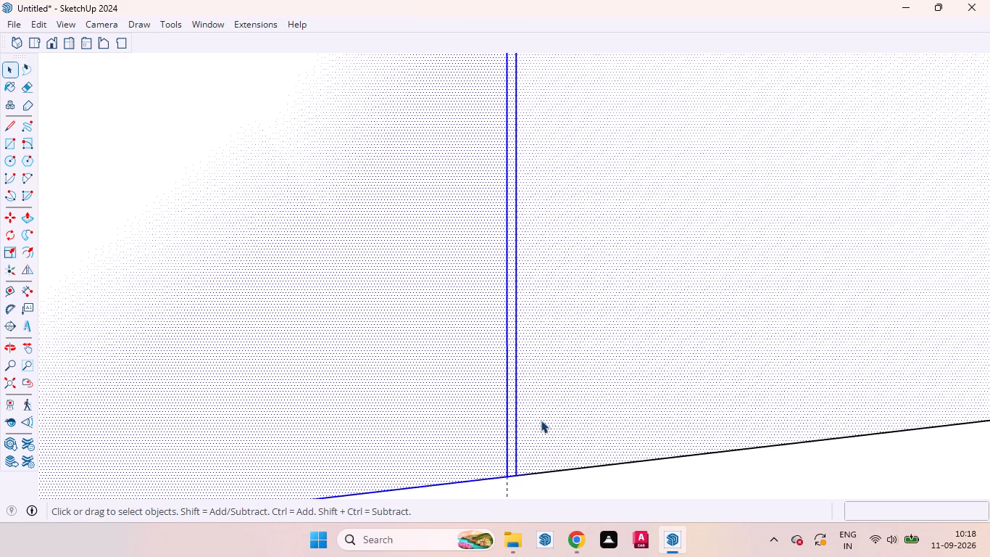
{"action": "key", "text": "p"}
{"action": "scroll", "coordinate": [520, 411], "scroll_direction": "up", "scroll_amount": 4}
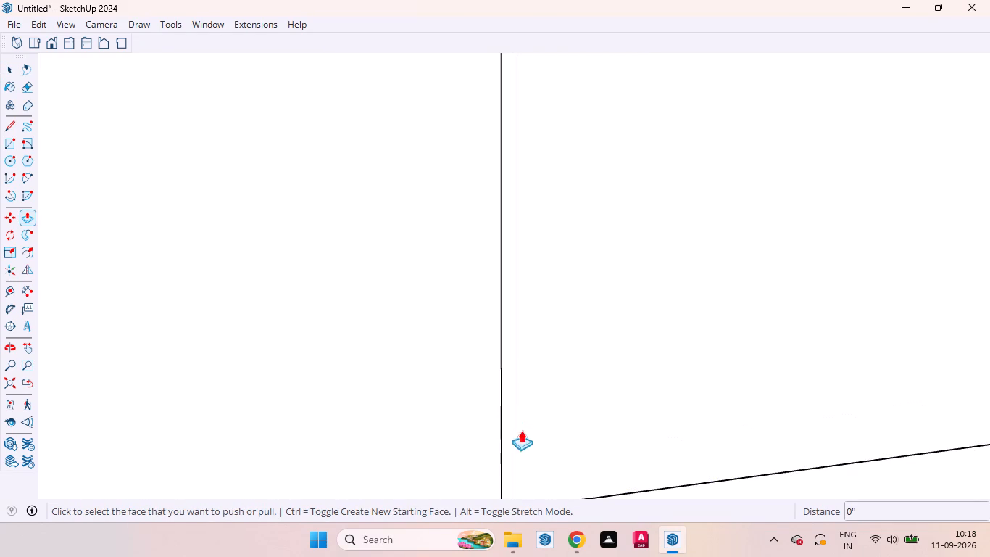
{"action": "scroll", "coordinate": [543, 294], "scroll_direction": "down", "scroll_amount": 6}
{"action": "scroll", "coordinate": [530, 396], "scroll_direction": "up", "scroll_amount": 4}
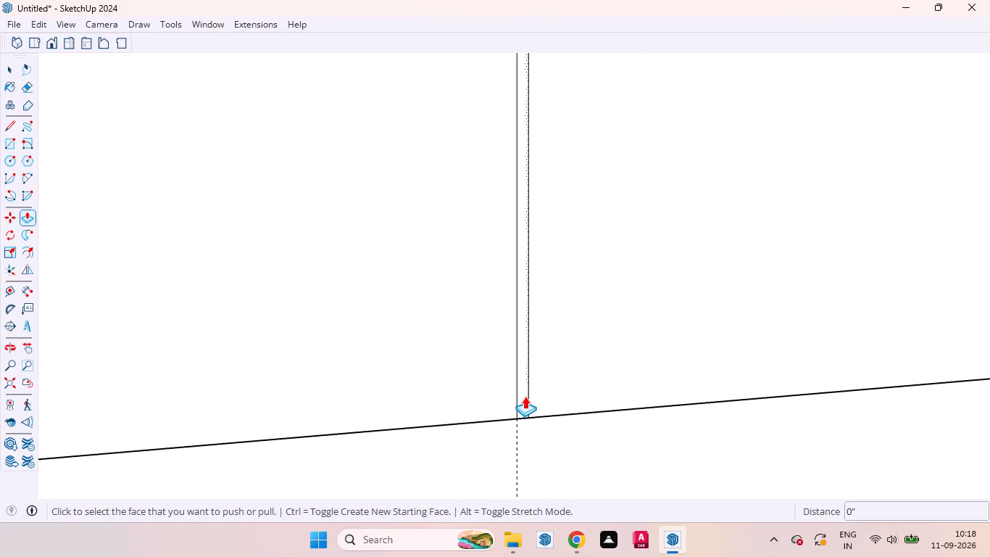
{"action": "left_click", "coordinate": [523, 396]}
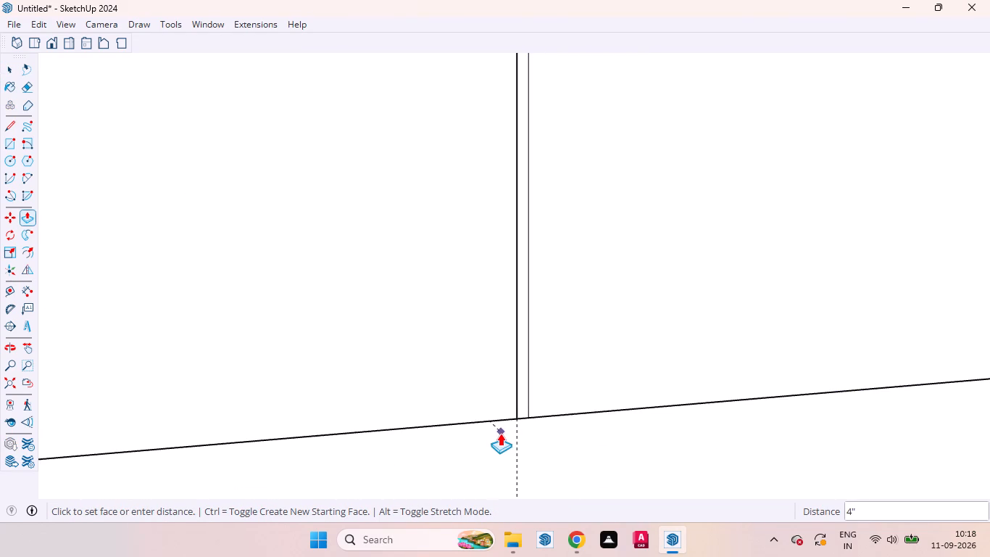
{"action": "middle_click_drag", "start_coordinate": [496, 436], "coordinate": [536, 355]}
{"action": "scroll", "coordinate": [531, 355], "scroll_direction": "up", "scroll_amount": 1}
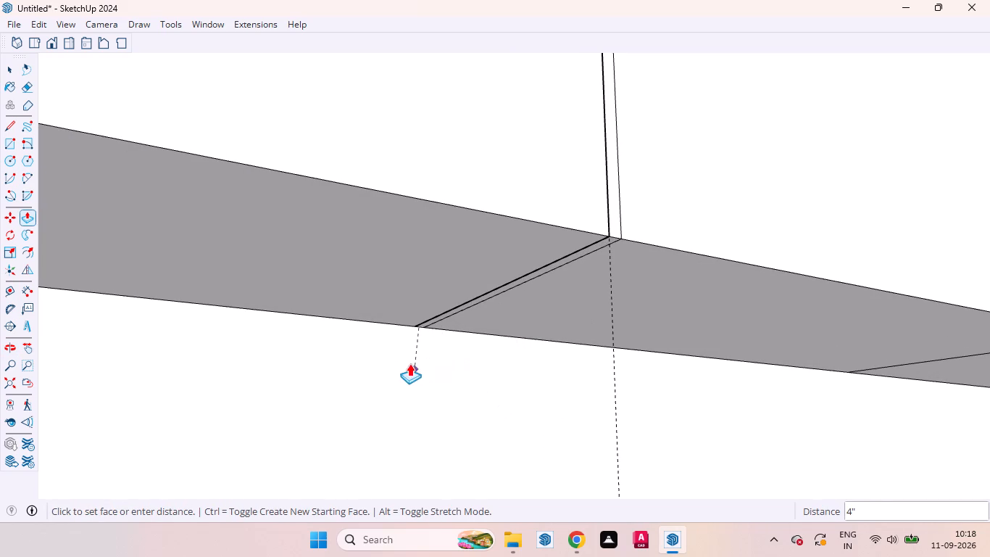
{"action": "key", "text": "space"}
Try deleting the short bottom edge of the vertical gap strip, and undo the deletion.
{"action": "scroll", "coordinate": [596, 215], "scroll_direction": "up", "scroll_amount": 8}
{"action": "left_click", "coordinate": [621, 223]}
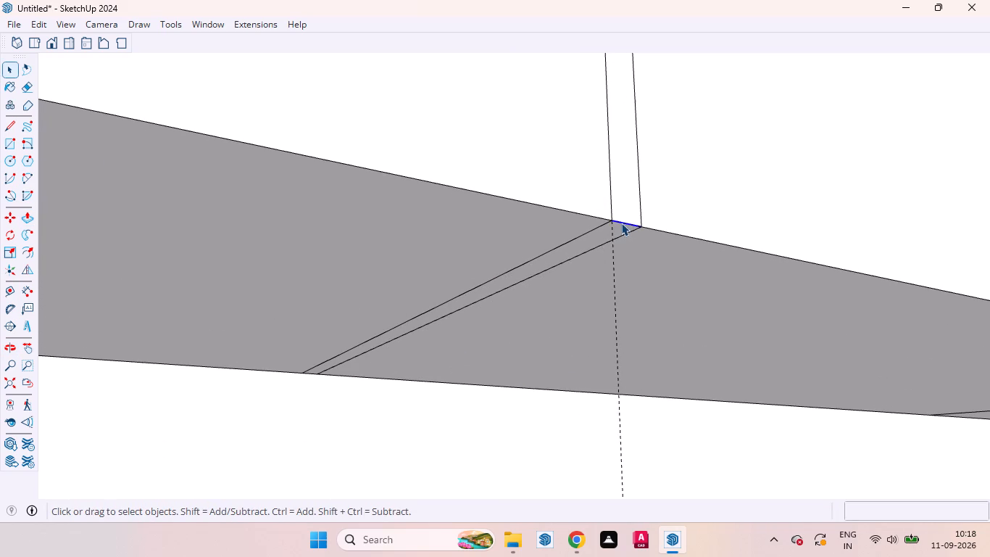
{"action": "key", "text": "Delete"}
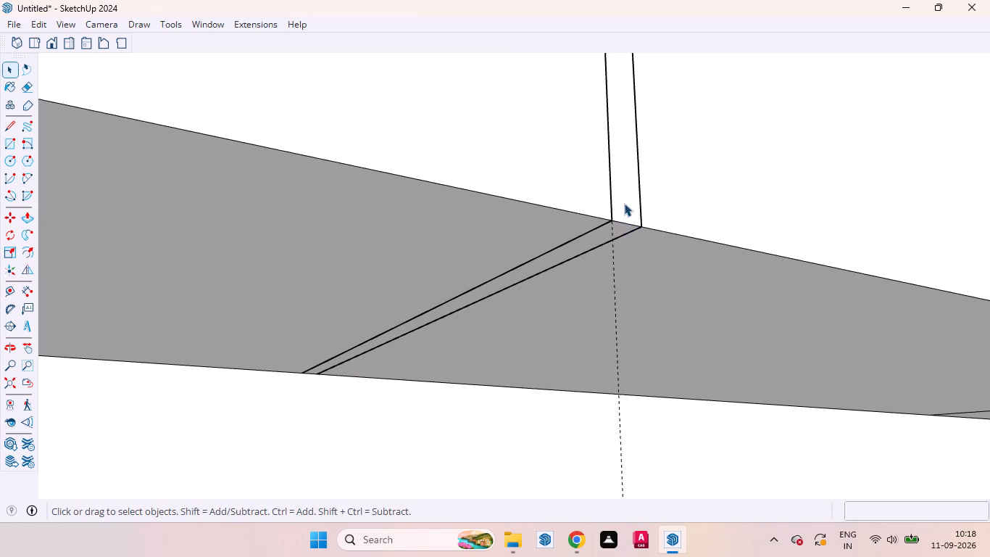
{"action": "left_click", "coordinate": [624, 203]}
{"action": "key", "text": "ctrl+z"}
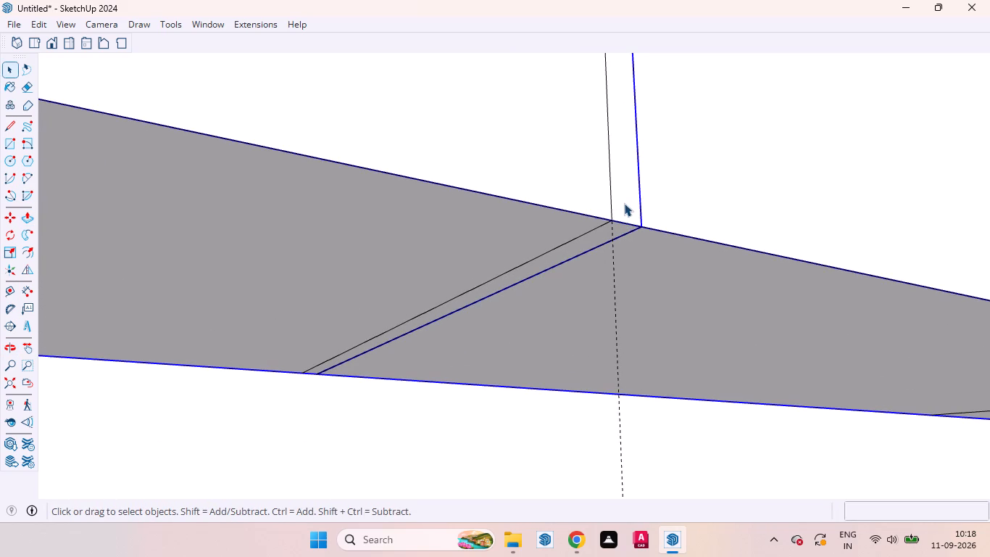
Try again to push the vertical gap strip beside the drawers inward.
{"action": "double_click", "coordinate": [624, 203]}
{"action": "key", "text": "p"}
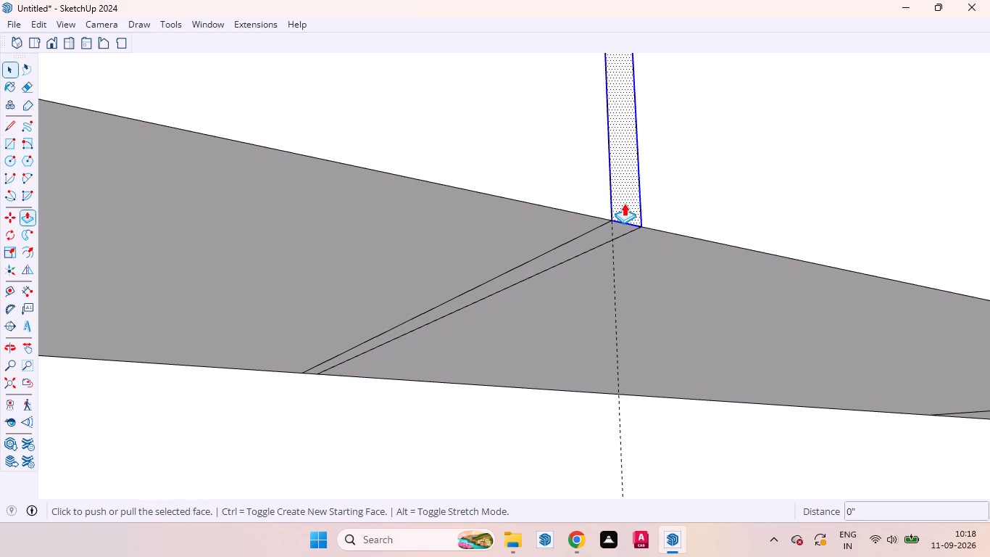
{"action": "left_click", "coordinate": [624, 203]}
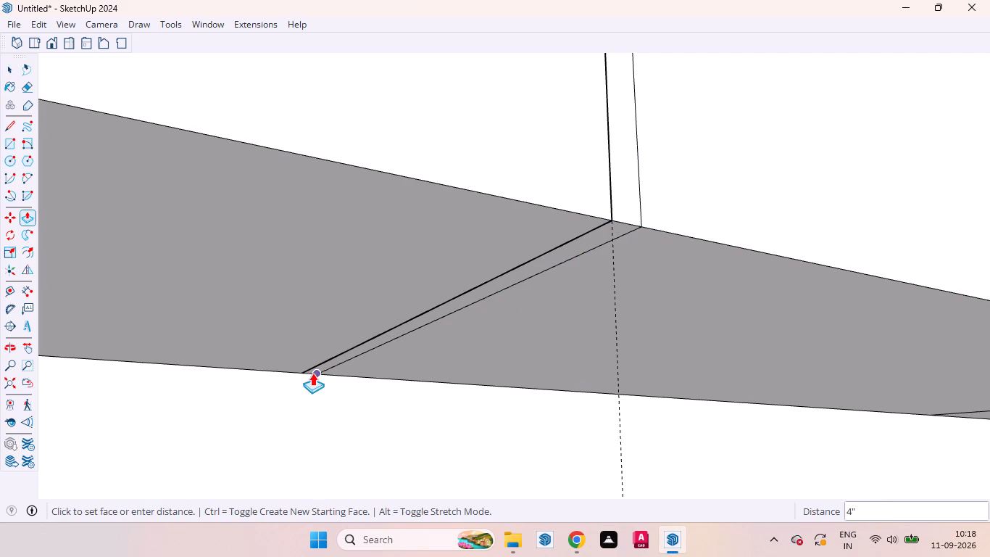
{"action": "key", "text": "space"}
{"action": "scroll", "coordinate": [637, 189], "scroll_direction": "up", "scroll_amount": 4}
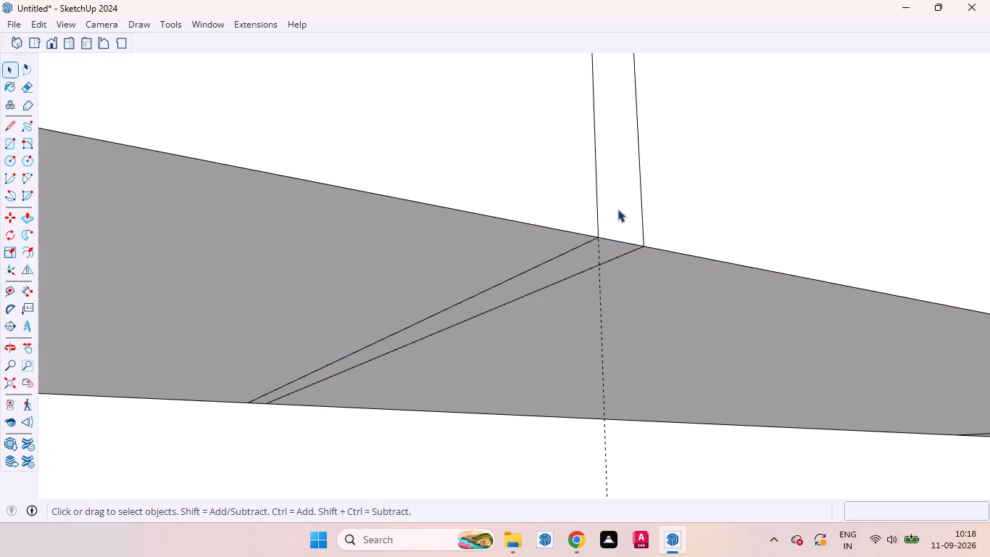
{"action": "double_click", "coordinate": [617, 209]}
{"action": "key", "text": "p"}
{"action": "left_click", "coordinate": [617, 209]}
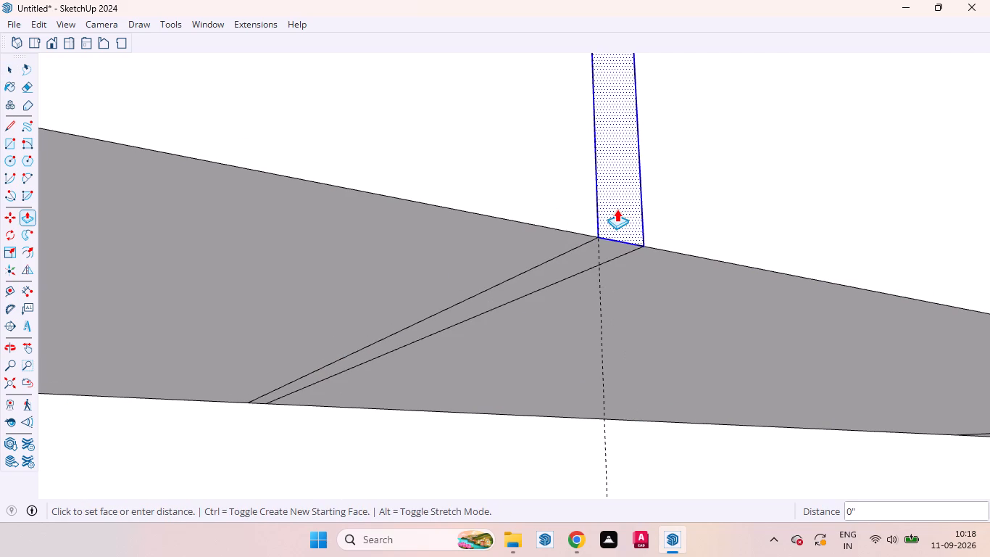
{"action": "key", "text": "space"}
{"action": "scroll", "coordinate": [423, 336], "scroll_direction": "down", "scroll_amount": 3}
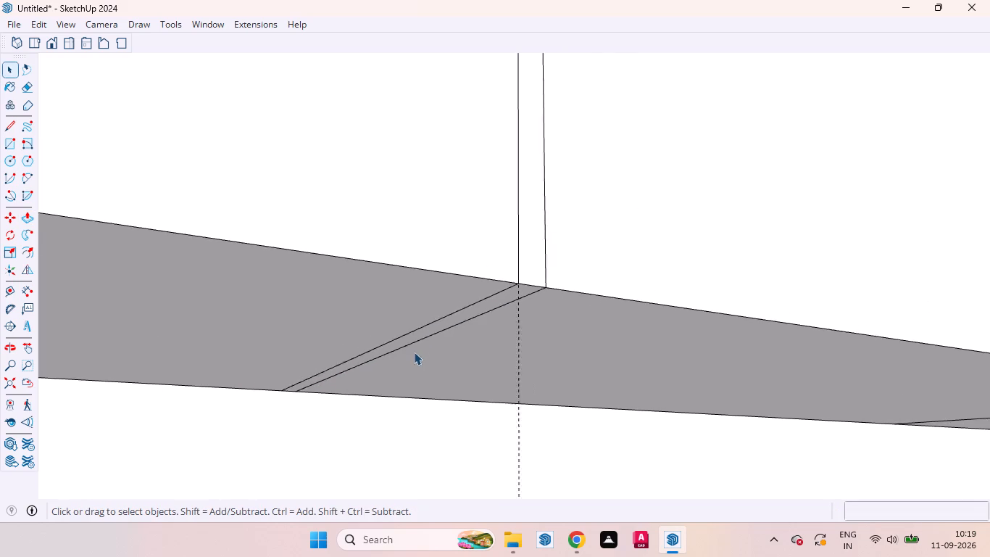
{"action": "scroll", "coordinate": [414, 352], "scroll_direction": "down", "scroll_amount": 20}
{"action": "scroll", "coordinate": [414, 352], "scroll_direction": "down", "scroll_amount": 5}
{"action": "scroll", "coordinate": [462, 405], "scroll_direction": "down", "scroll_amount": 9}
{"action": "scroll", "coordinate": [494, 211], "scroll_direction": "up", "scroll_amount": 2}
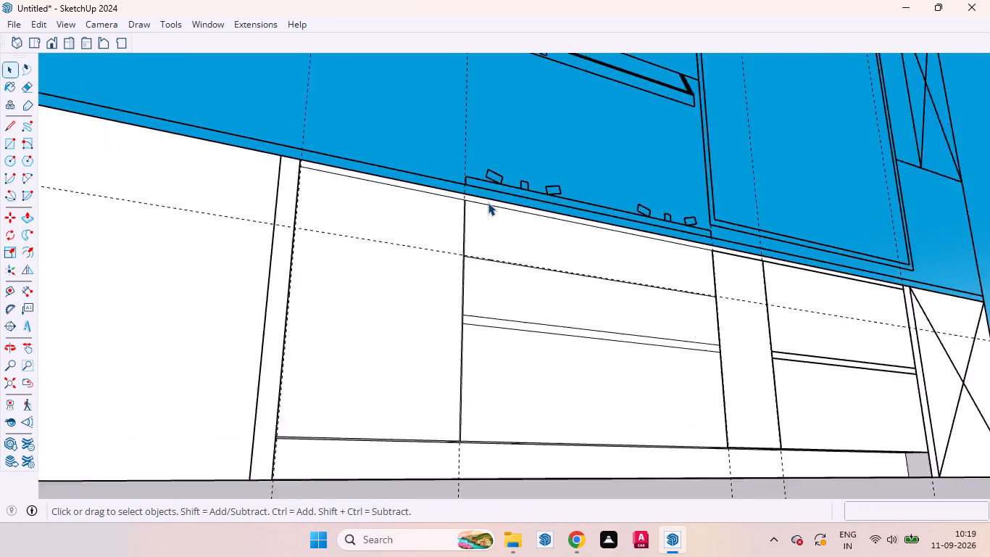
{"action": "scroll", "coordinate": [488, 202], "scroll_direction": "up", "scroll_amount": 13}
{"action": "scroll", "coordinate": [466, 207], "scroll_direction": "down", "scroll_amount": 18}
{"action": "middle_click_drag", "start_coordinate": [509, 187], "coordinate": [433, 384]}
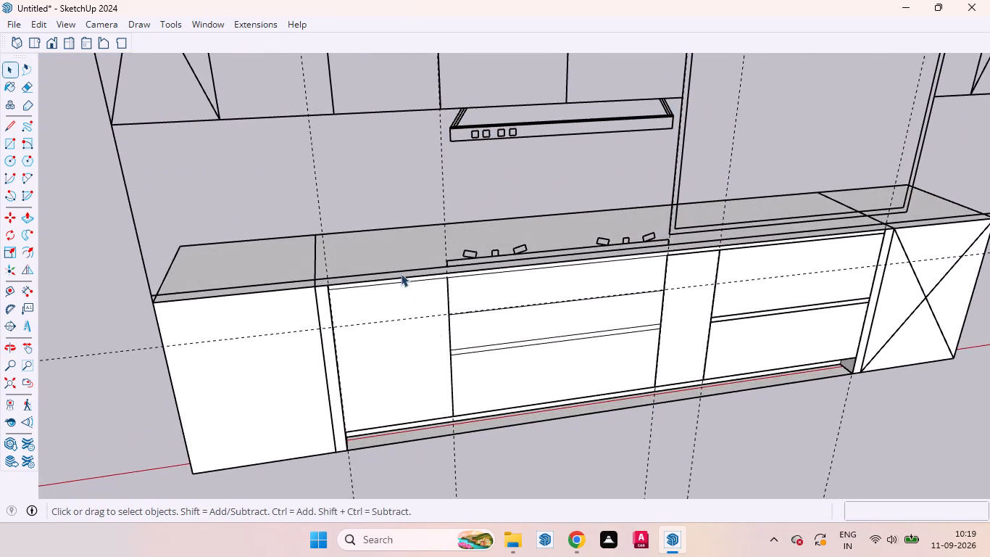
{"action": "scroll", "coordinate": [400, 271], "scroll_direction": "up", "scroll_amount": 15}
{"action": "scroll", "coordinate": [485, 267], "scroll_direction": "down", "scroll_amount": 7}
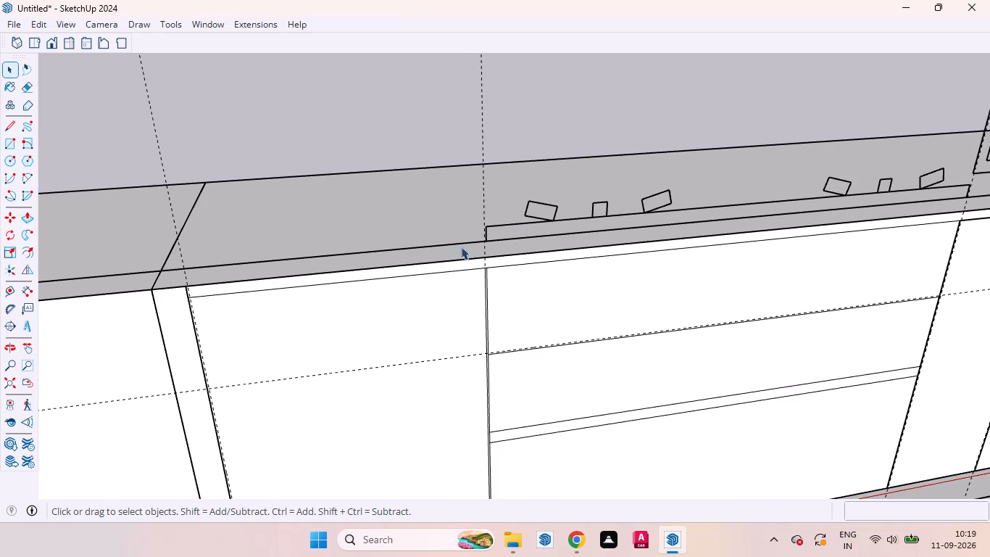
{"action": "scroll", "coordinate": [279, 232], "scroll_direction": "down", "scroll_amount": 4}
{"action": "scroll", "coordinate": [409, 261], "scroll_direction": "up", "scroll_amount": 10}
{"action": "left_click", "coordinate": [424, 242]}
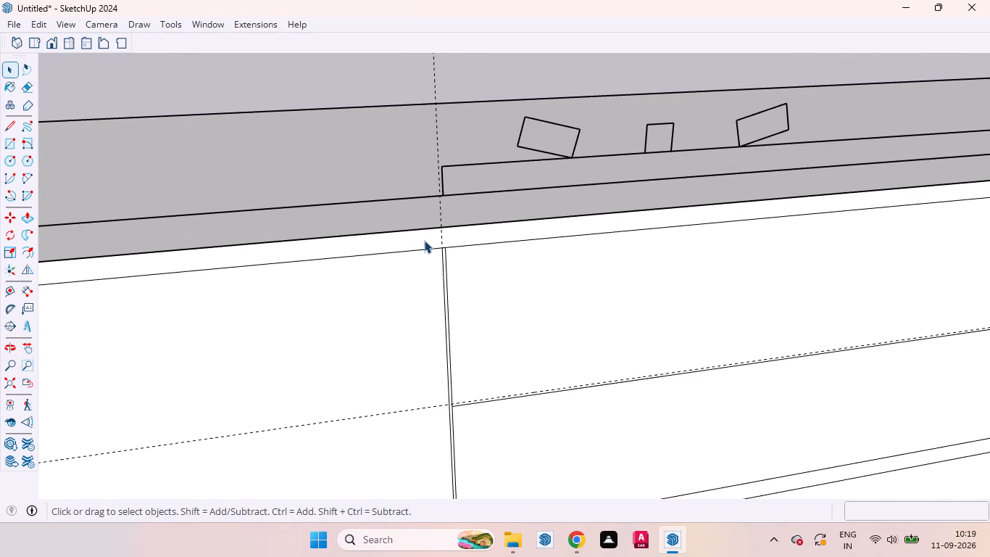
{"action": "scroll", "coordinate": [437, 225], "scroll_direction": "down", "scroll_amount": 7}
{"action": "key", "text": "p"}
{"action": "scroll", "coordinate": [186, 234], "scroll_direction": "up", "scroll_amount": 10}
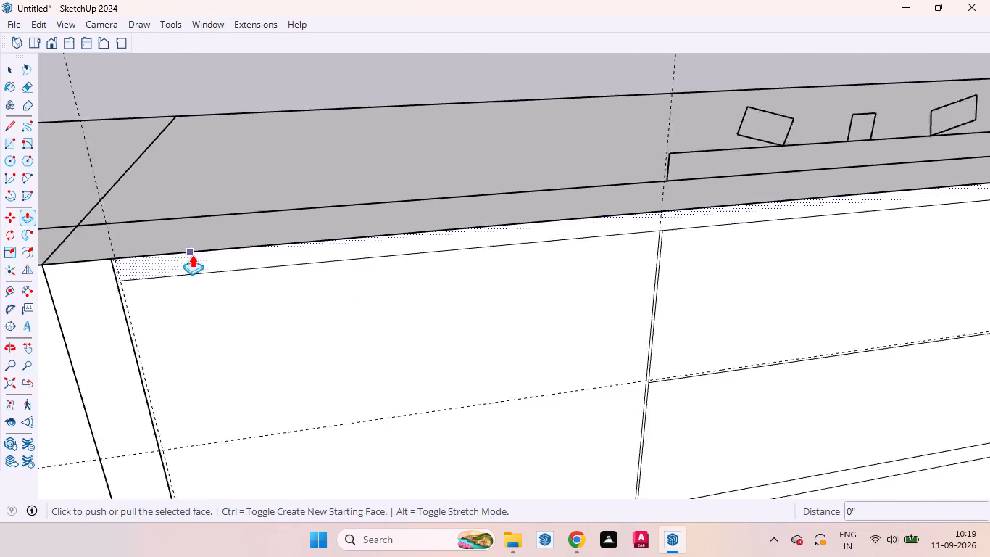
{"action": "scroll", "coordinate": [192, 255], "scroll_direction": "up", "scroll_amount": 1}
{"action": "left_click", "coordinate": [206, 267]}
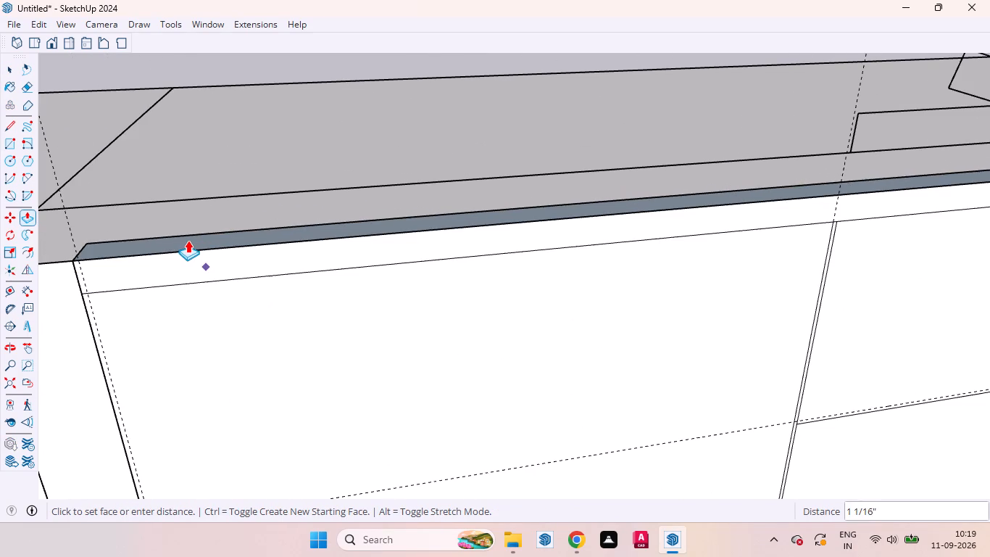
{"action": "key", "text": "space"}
Push the long horizontal strip directly below the countertop, above the cabinet fronts, inward 18 mm.
{"action": "scroll", "coordinate": [251, 210], "scroll_direction": "down", "scroll_amount": 6}
{"action": "middle_click_drag", "start_coordinate": [234, 234], "coordinate": [406, 241]}
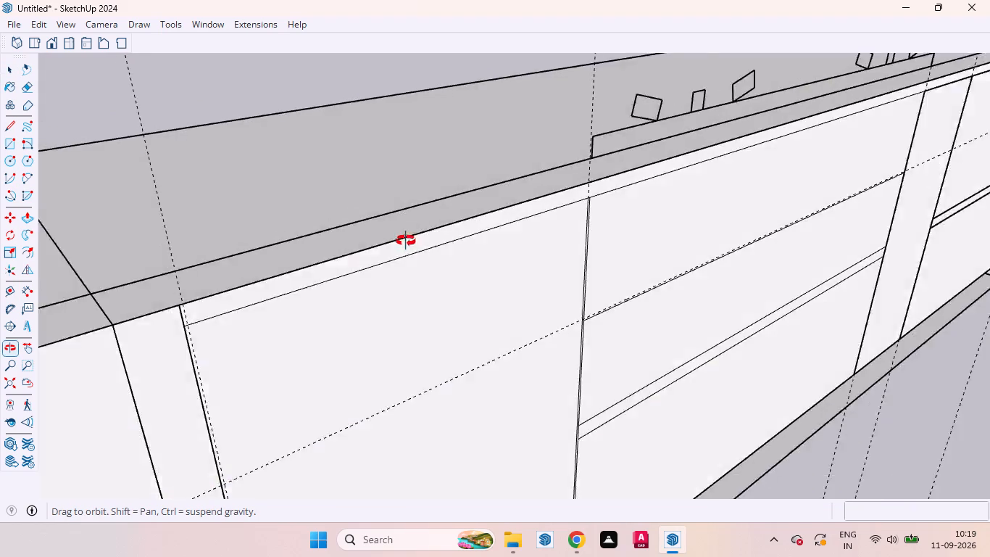
{"action": "middle_click_drag", "start_coordinate": [406, 241], "coordinate": [509, 210]}
{"action": "scroll", "coordinate": [343, 306], "scroll_direction": "up", "scroll_amount": 5}
{"action": "left_click", "coordinate": [376, 309]}
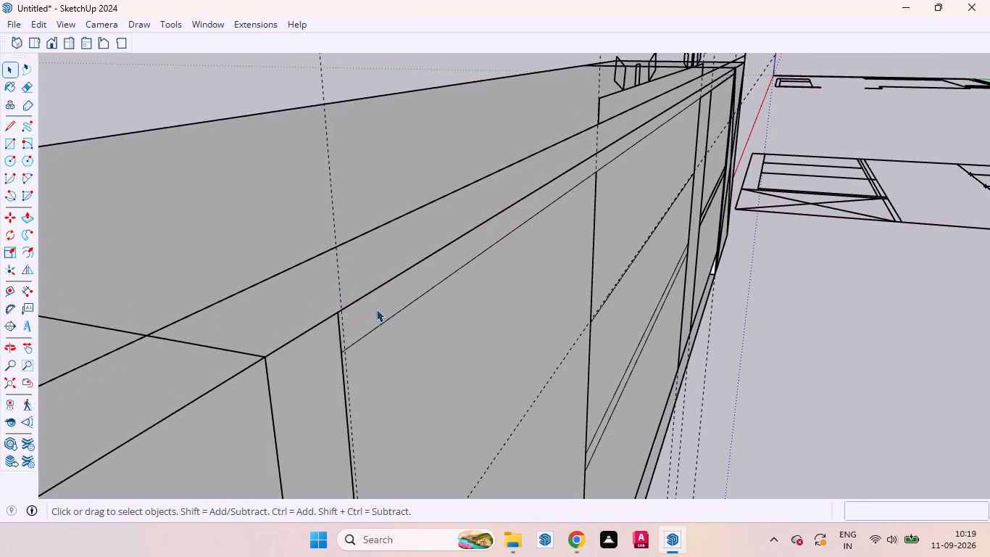
{"action": "triple_click", "coordinate": [370, 306]}
{"action": "triple_click", "coordinate": [370, 305]}
{"action": "double_click", "coordinate": [370, 305]}
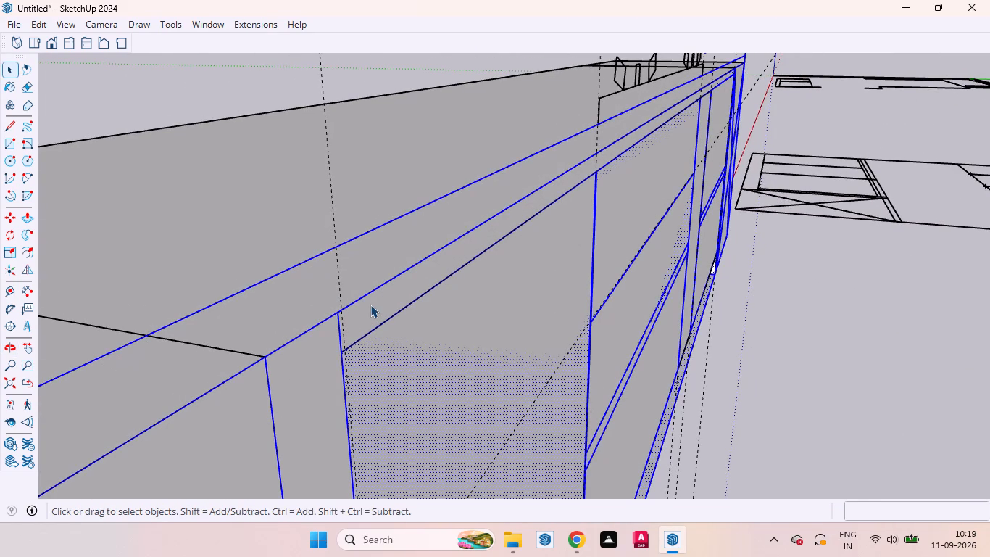
{"action": "left_click", "coordinate": [805, 347]}
{"action": "left_click", "coordinate": [396, 291]}
{"action": "scroll", "coordinate": [501, 282], "scroll_direction": "down", "scroll_amount": 6}
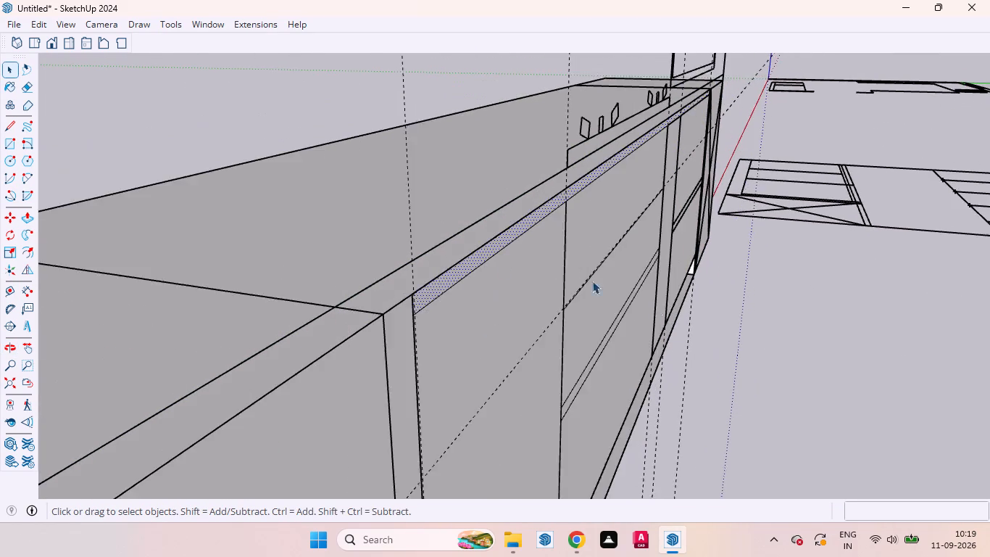
{"action": "middle_click_drag", "start_coordinate": [675, 328], "coordinate": [543, 316]}
{"action": "key", "text": "p"}
{"action": "scroll", "coordinate": [374, 228], "scroll_direction": "up", "scroll_amount": 2}
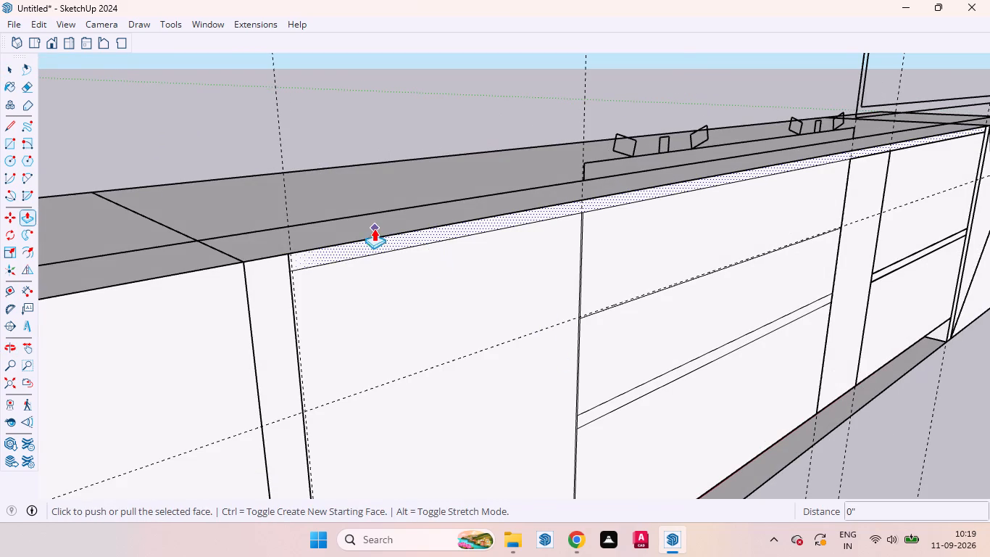
{"action": "scroll", "coordinate": [374, 228], "scroll_direction": "up", "scroll_amount": 4}
{"action": "left_click", "coordinate": [341, 267]}
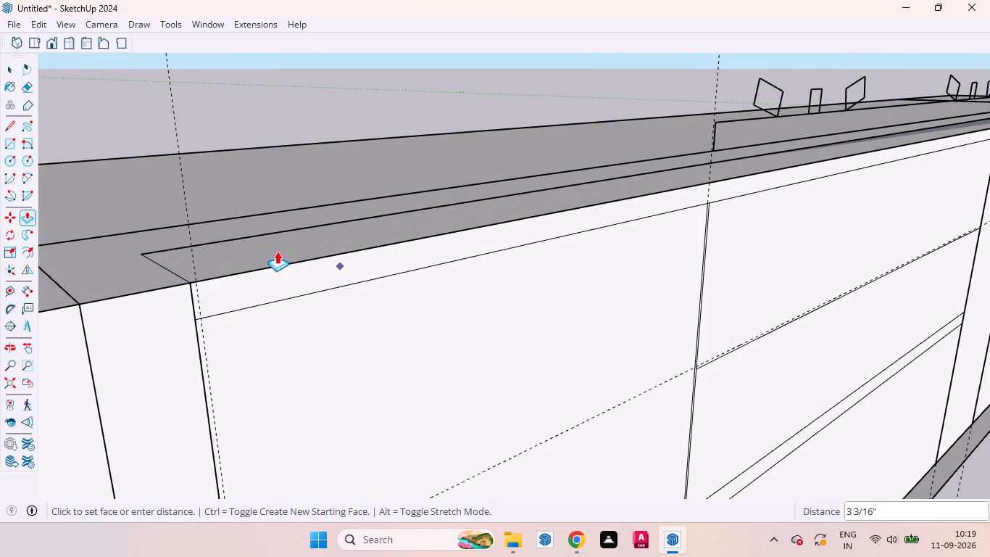
{"action": "type", "text": "18mm"}
{"action": "key", "text": "Return"}
{"action": "key", "text": "space"}
Examine the recessed strip below the countertop and the whole base cabinet from several angles.
{"action": "scroll", "coordinate": [326, 168], "scroll_direction": "down", "scroll_amount": 5}
{"action": "scroll", "coordinate": [301, 219], "scroll_direction": "up", "scroll_amount": 1}
{"action": "middle_click_drag", "start_coordinate": [309, 223], "coordinate": [400, 281]}
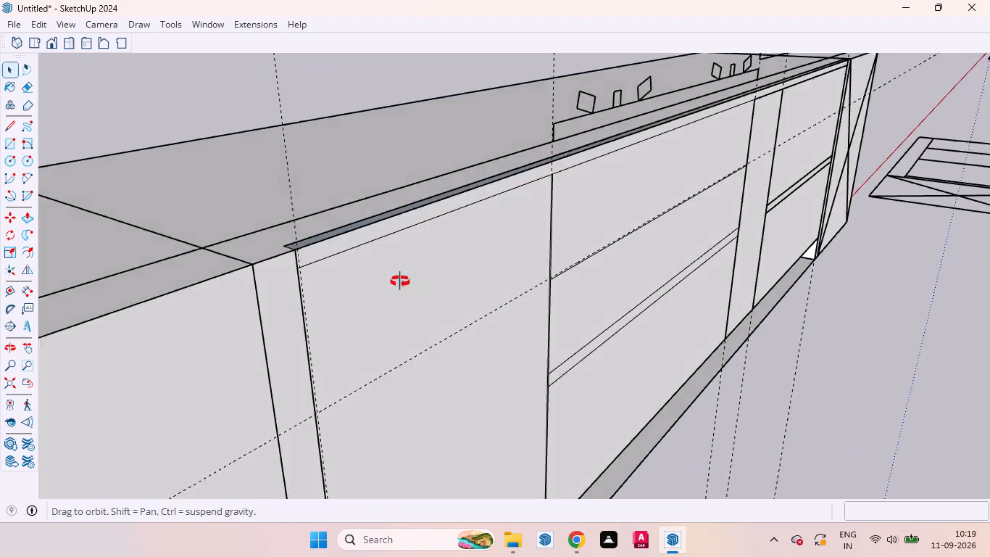
{"action": "middle_click_drag", "start_coordinate": [400, 281], "coordinate": [662, 240]}
{"action": "scroll", "coordinate": [550, 254], "scroll_direction": "up", "scroll_amount": 4}
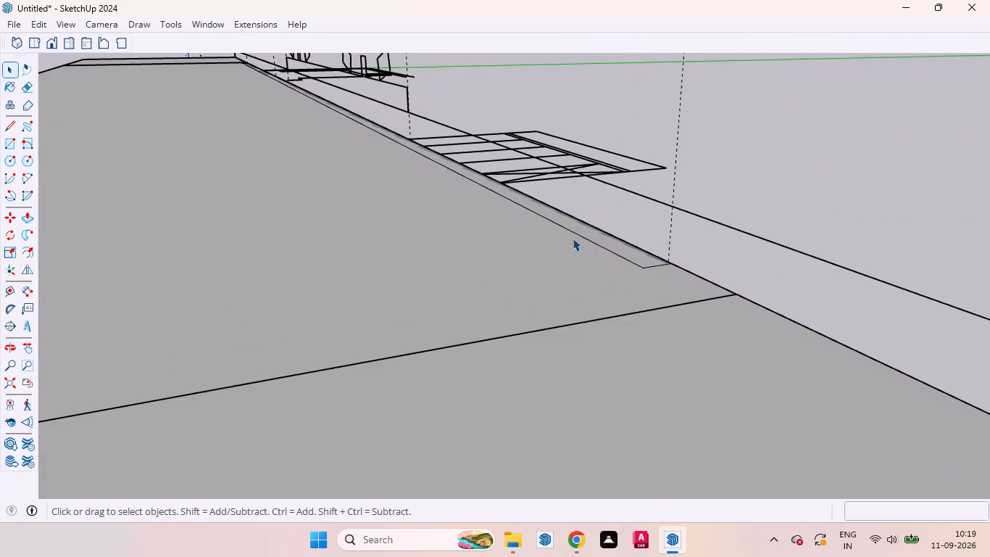
{"action": "scroll", "coordinate": [573, 238], "scroll_direction": "up", "scroll_amount": 11}
{"action": "middle_click_drag", "start_coordinate": [573, 297], "coordinate": [629, 215]}
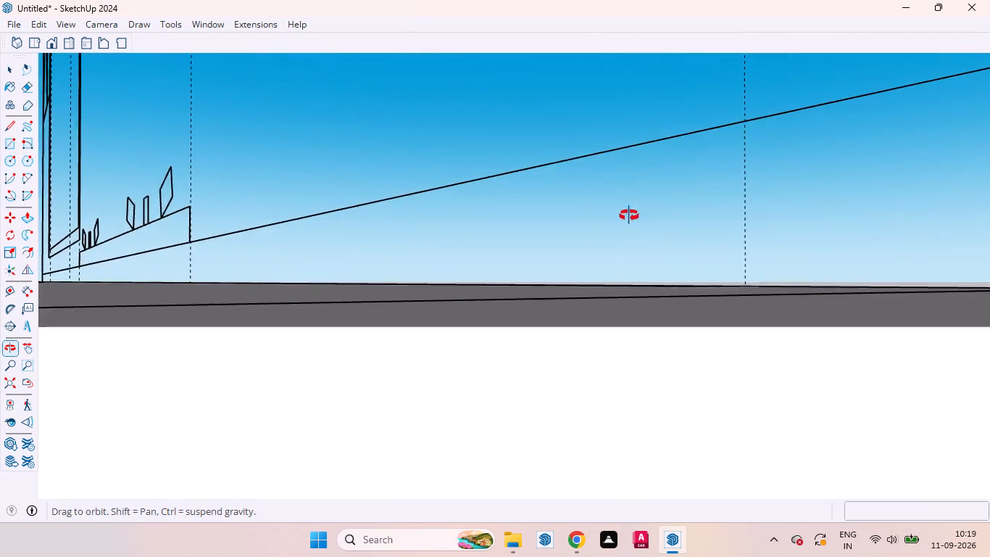
{"action": "middle_click_drag", "start_coordinate": [629, 215], "coordinate": [623, 263]}
{"action": "scroll", "coordinate": [513, 264], "scroll_direction": "down", "scroll_amount": 20}
{"action": "scroll", "coordinate": [513, 264], "scroll_direction": "down", "scroll_amount": 5}
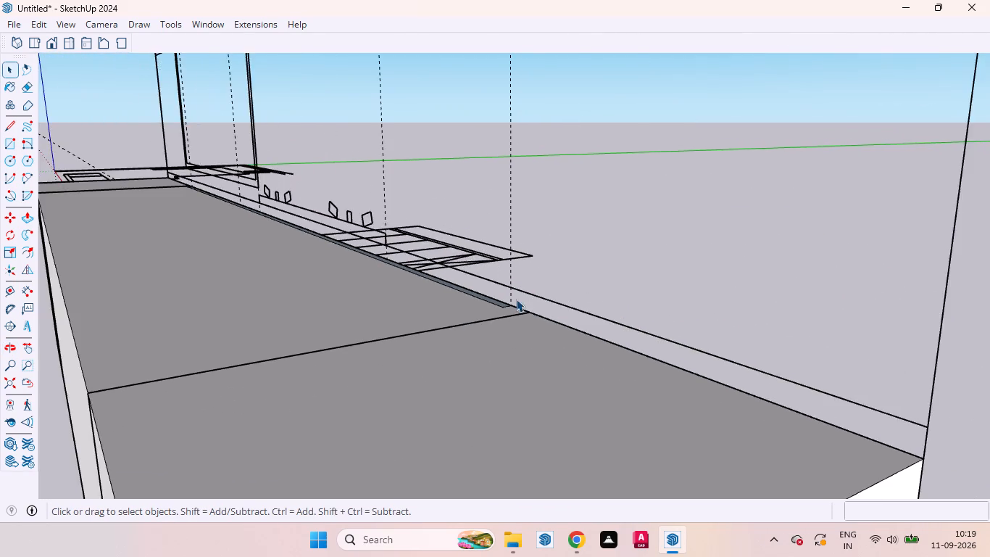
{"action": "middle_click_drag", "start_coordinate": [516, 299], "coordinate": [496, 309]}
{"action": "scroll", "coordinate": [557, 236], "scroll_direction": "down", "scroll_amount": 6}
{"action": "middle_click_drag", "start_coordinate": [608, 240], "coordinate": [581, 268]}
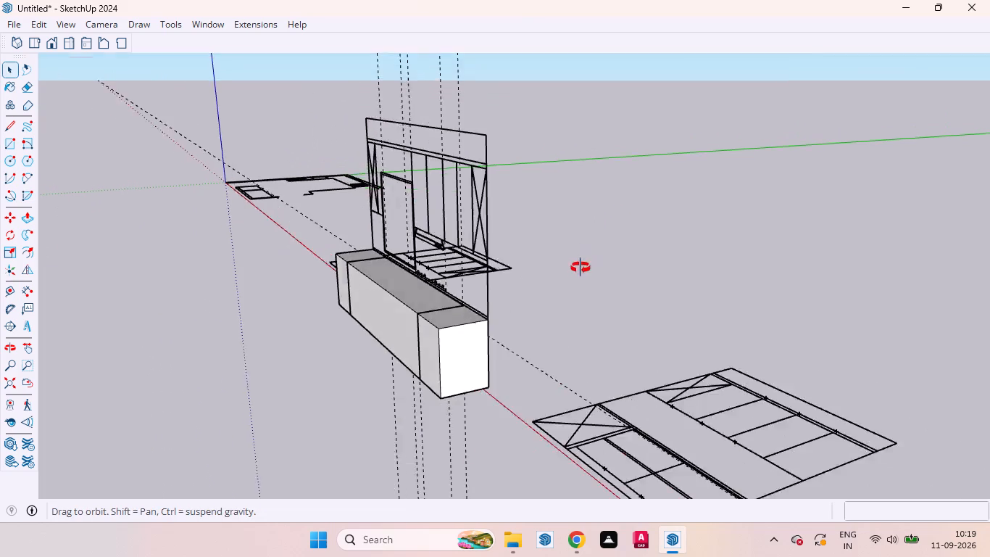
Push the long strip below the countertop, above the cabinet fronts, inward by the same distance as the previous push.
{"action": "middle_click_drag", "start_coordinate": [581, 268], "coordinate": [422, 270]}
{"action": "scroll", "coordinate": [662, 191], "scroll_direction": "down", "scroll_amount": 6}
{"action": "scroll", "coordinate": [523, 267], "scroll_direction": "up", "scroll_amount": 6}
{"action": "left_click", "coordinate": [380, 255]}
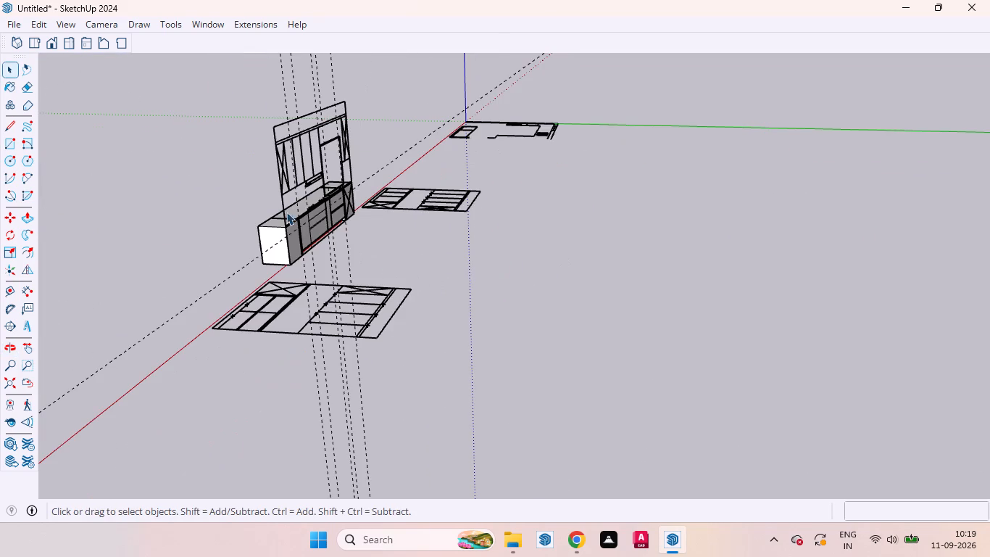
{"action": "scroll", "coordinate": [290, 210], "scroll_direction": "up", "scroll_amount": 1}
{"action": "scroll", "coordinate": [290, 210], "scroll_direction": "down", "scroll_amount": 1}
{"action": "scroll", "coordinate": [290, 210], "scroll_direction": "up", "scroll_amount": 20}
{"action": "scroll", "coordinate": [290, 210], "scroll_direction": "up", "scroll_amount": 1}
{"action": "middle_click_drag", "start_coordinate": [278, 239], "coordinate": [262, 210]}
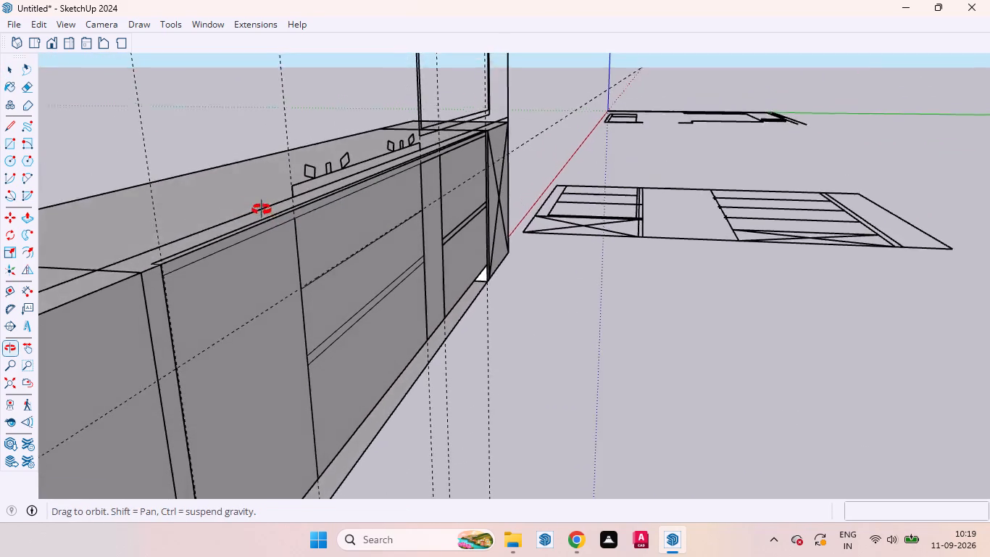
{"action": "middle_click_drag", "start_coordinate": [262, 210], "coordinate": [261, 208]}
{"action": "scroll", "coordinate": [201, 229], "scroll_direction": "up", "scroll_amount": 10}
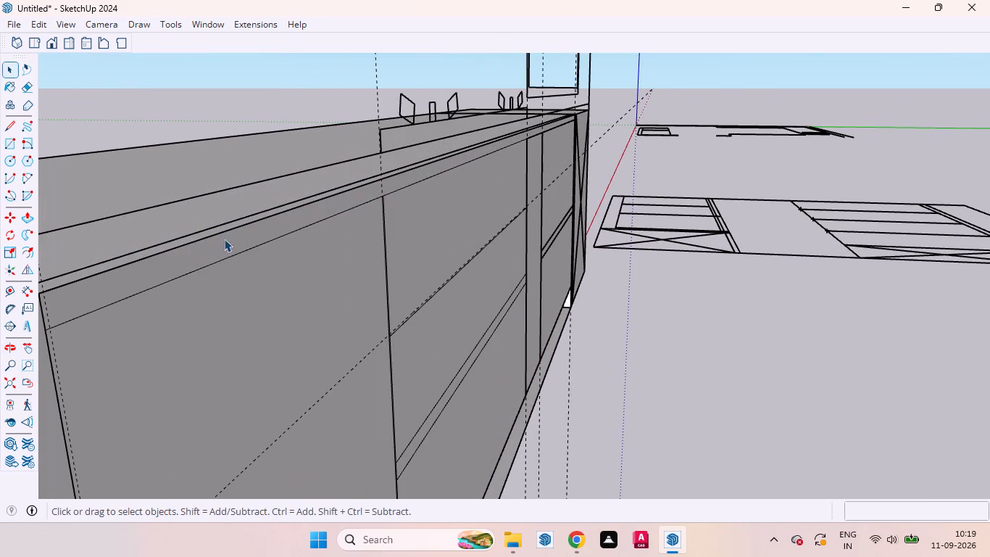
{"action": "left_click", "coordinate": [229, 247]}
{"action": "double_click", "coordinate": [230, 246]}
{"action": "left_click", "coordinate": [230, 246]}
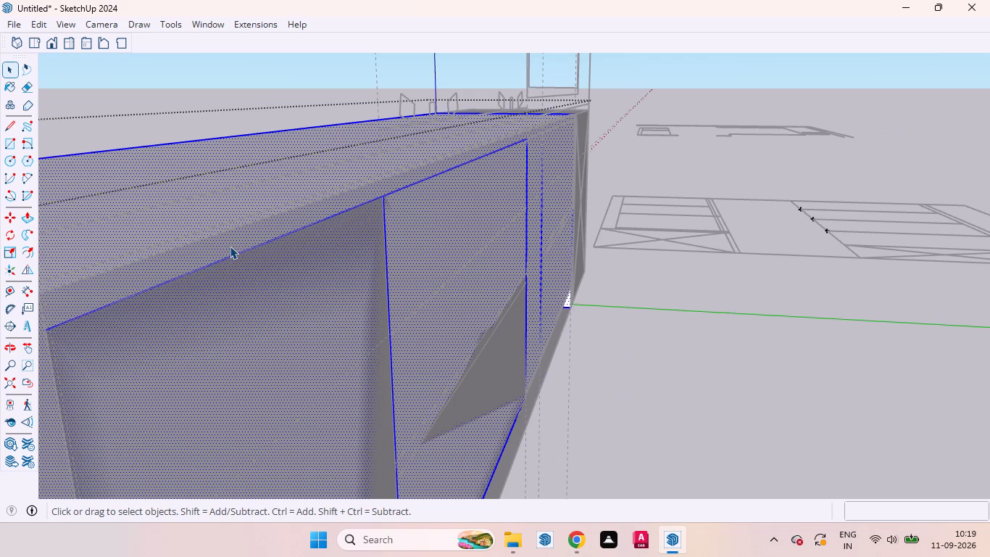
{"action": "scroll", "coordinate": [339, 200], "scroll_direction": "down", "scroll_amount": 6}
{"action": "middle_click_drag", "start_coordinate": [487, 239], "coordinate": [395, 226]}
{"action": "scroll", "coordinate": [468, 205], "scroll_direction": "down", "scroll_amount": 5}
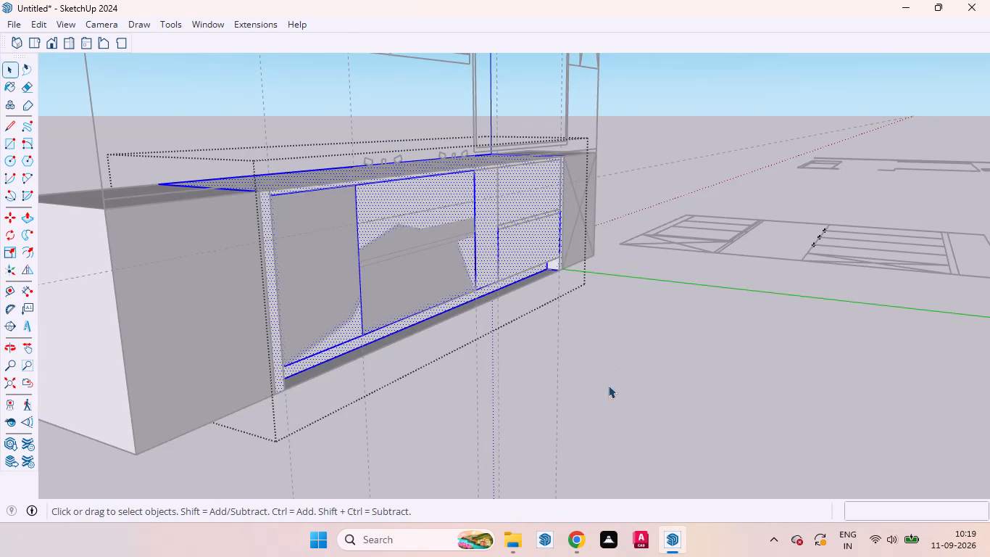
{"action": "key", "text": "p"}
{"action": "scroll", "coordinate": [264, 146], "scroll_direction": "up", "scroll_amount": 5}
{"action": "scroll", "coordinate": [314, 210], "scroll_direction": "up", "scroll_amount": 5}
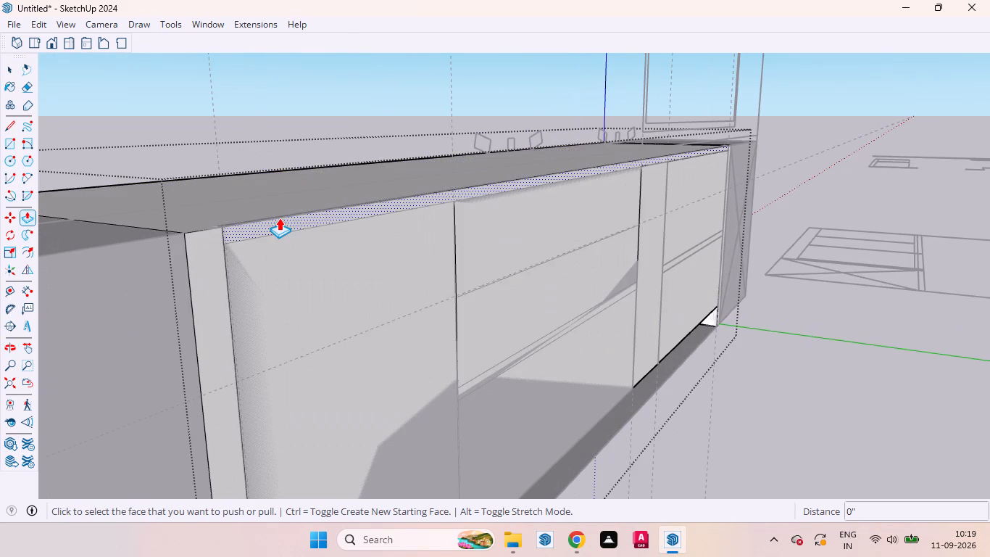
{"action": "double_click", "coordinate": [278, 219]}
{"action": "key", "text": "space"}
{"action": "left_click", "coordinate": [770, 379]}
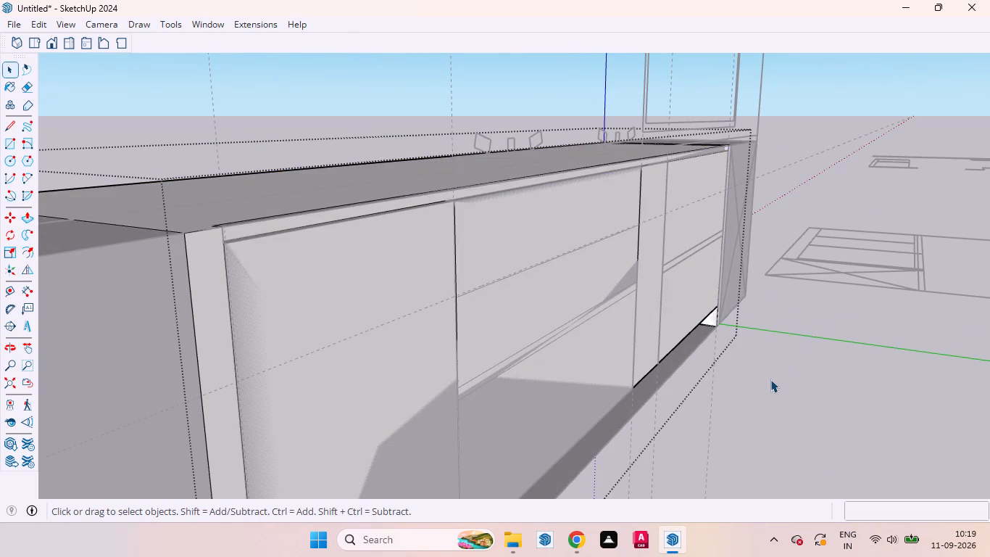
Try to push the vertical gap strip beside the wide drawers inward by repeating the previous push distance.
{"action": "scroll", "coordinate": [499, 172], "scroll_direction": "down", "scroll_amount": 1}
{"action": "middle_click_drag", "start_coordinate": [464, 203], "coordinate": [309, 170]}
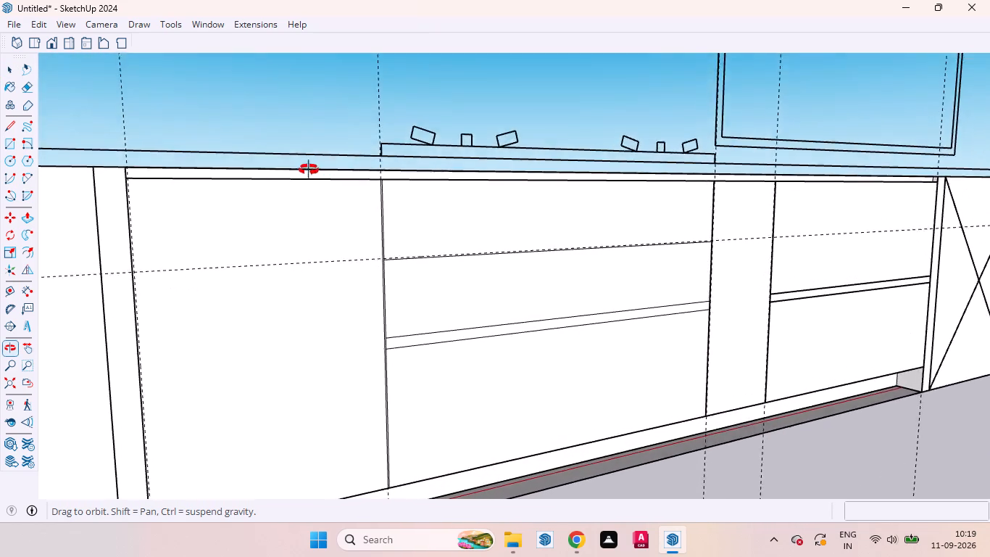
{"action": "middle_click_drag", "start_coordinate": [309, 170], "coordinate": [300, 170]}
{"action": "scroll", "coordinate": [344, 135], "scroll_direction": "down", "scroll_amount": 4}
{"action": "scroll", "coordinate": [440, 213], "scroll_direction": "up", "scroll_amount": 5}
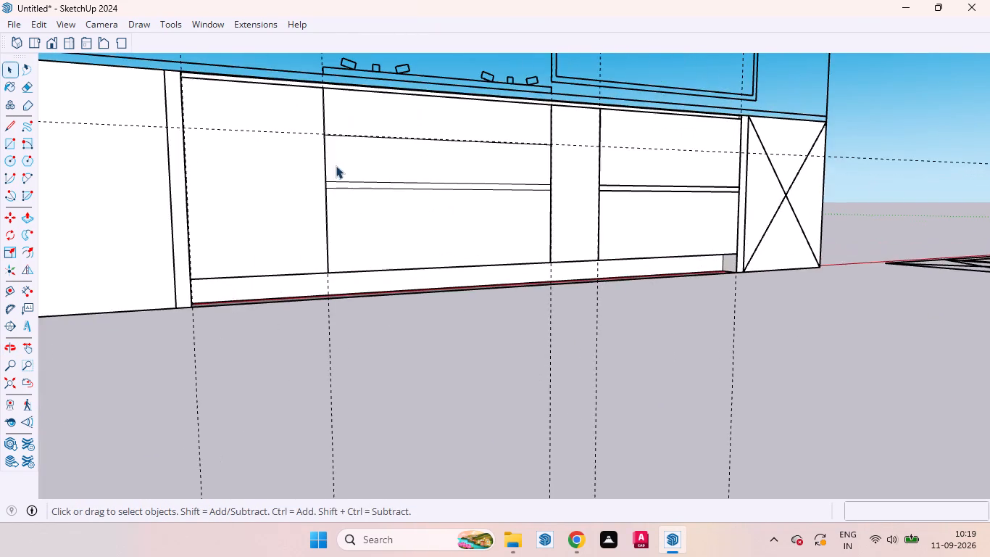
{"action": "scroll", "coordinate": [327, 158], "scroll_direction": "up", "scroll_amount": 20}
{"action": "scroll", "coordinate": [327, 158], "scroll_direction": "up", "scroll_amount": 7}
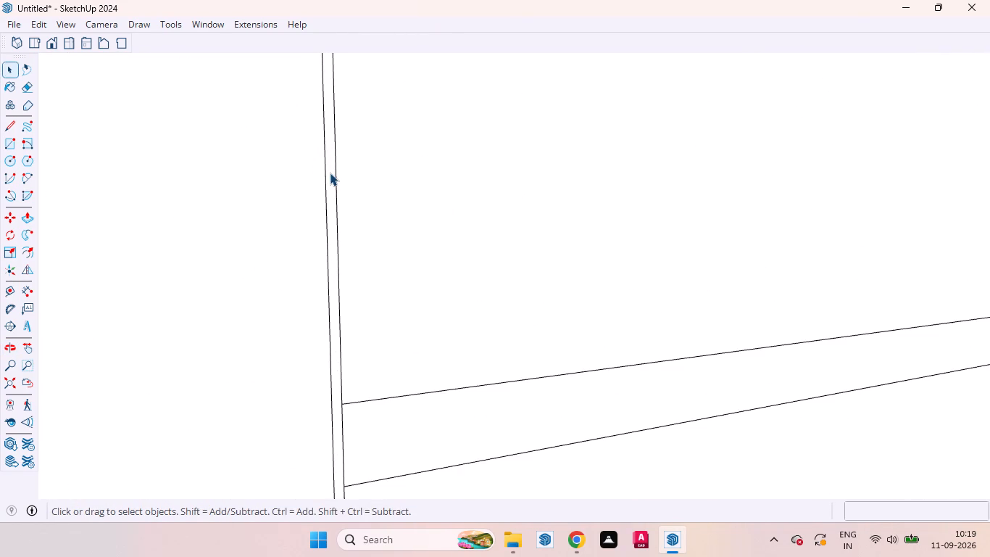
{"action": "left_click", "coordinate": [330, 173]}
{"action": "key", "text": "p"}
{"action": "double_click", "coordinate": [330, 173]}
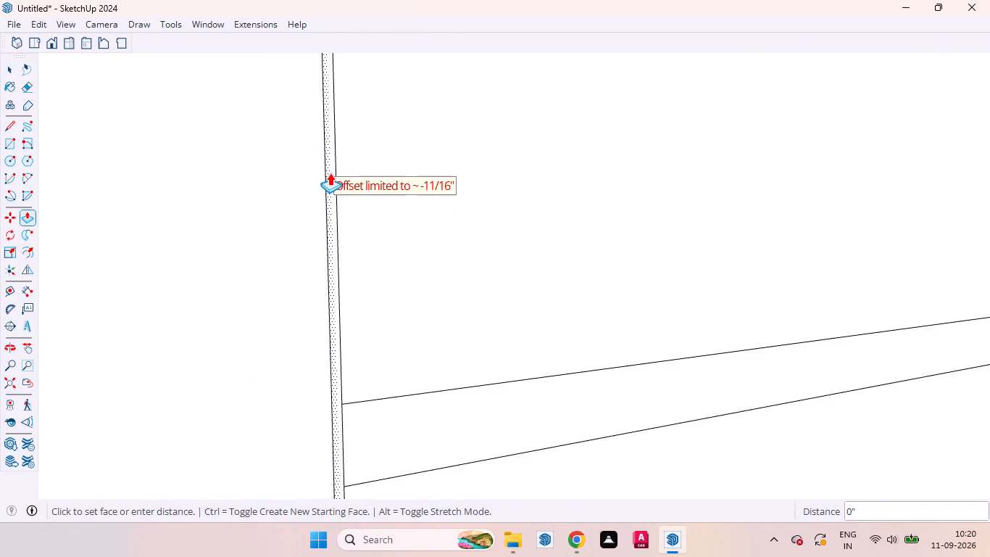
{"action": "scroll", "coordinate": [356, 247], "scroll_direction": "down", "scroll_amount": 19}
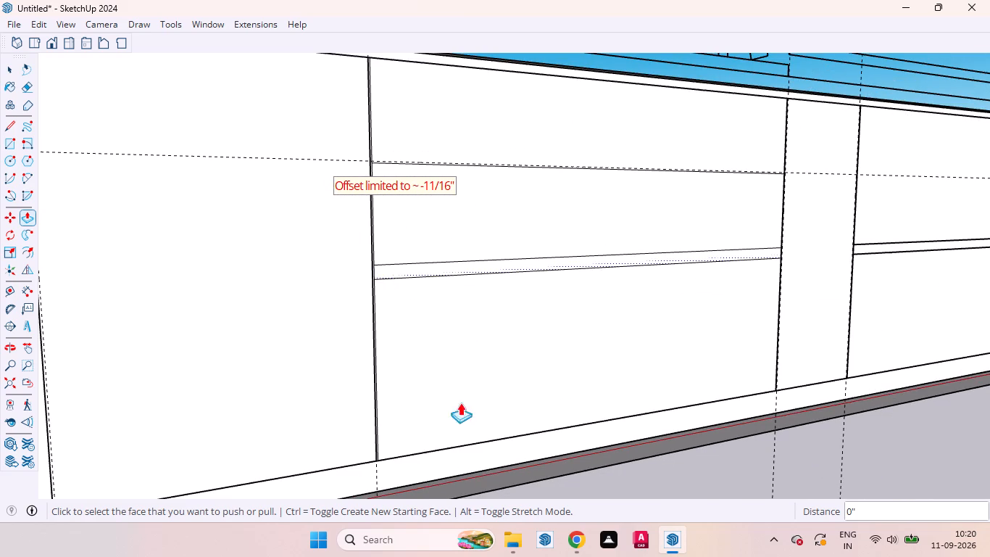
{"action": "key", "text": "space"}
Examine the bottom and top ends of the vertical gap strip where it meets the skirting and the countertop strip.
{"action": "scroll", "coordinate": [371, 440], "scroll_direction": "up", "scroll_amount": 20}
{"action": "scroll", "coordinate": [371, 440], "scroll_direction": "up", "scroll_amount": 7}
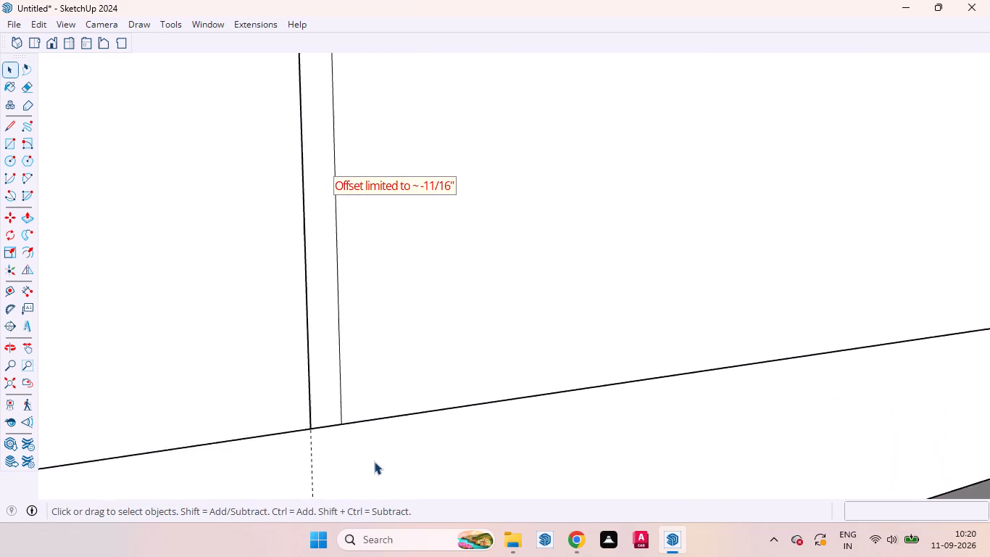
{"action": "scroll", "coordinate": [299, 433], "scroll_direction": "up", "scroll_amount": 1}
{"action": "middle_click_drag", "start_coordinate": [299, 433], "coordinate": [308, 399]}
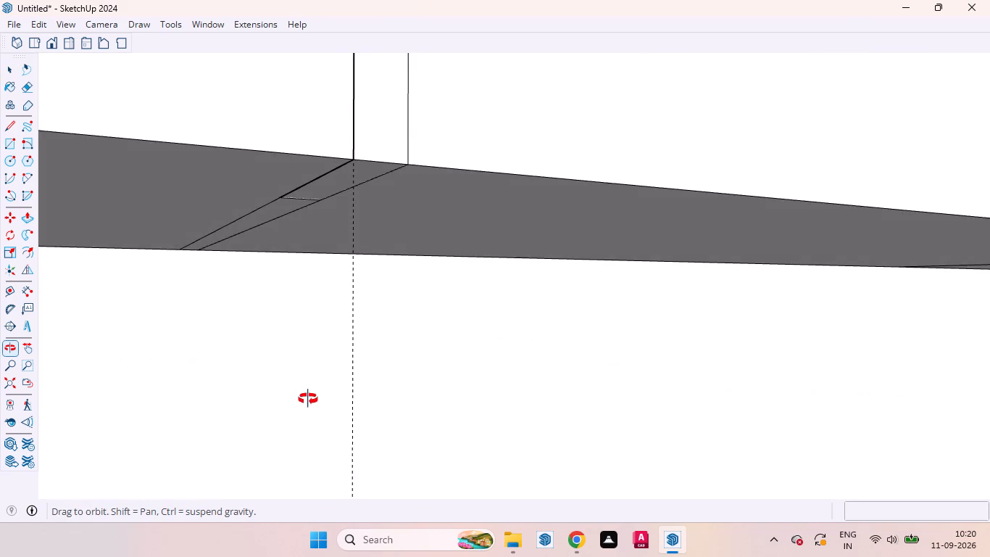
{"action": "middle_click_drag", "start_coordinate": [308, 399], "coordinate": [309, 398]}
{"action": "scroll", "coordinate": [304, 330], "scroll_direction": "down", "scroll_amount": 19}
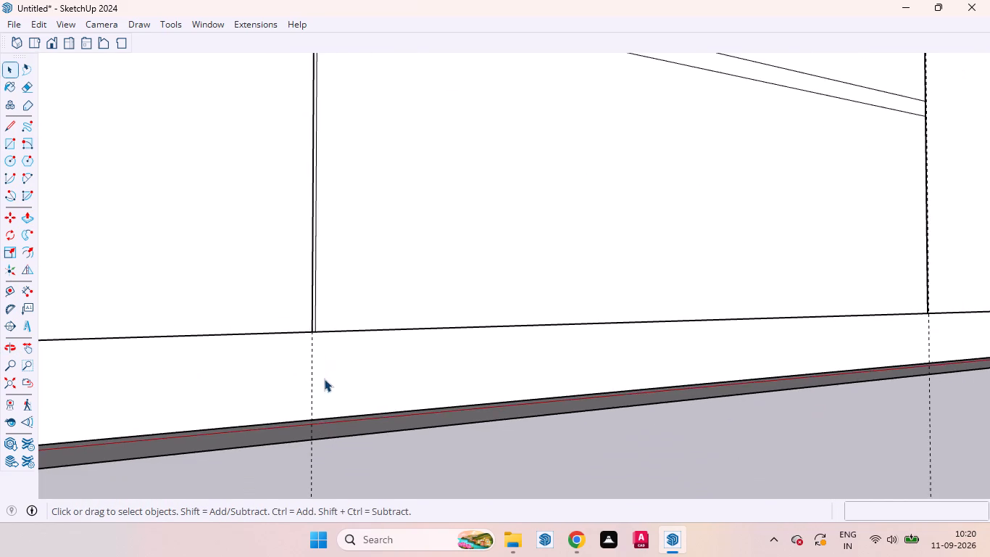
{"action": "scroll", "coordinate": [315, 328], "scroll_direction": "up", "scroll_amount": 17}
{"action": "scroll", "coordinate": [329, 337], "scroll_direction": "down", "scroll_amount": 17}
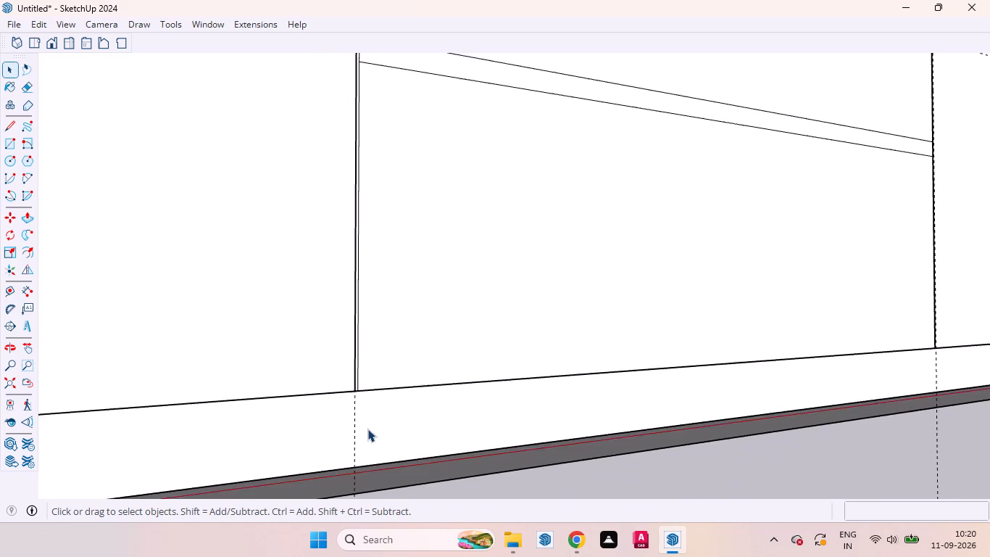
{"action": "scroll", "coordinate": [367, 429], "scroll_direction": "down", "scroll_amount": 12}
{"action": "scroll", "coordinate": [362, 221], "scroll_direction": "up", "scroll_amount": 8}
{"action": "scroll", "coordinate": [349, 220], "scroll_direction": "down", "scroll_amount": 6}
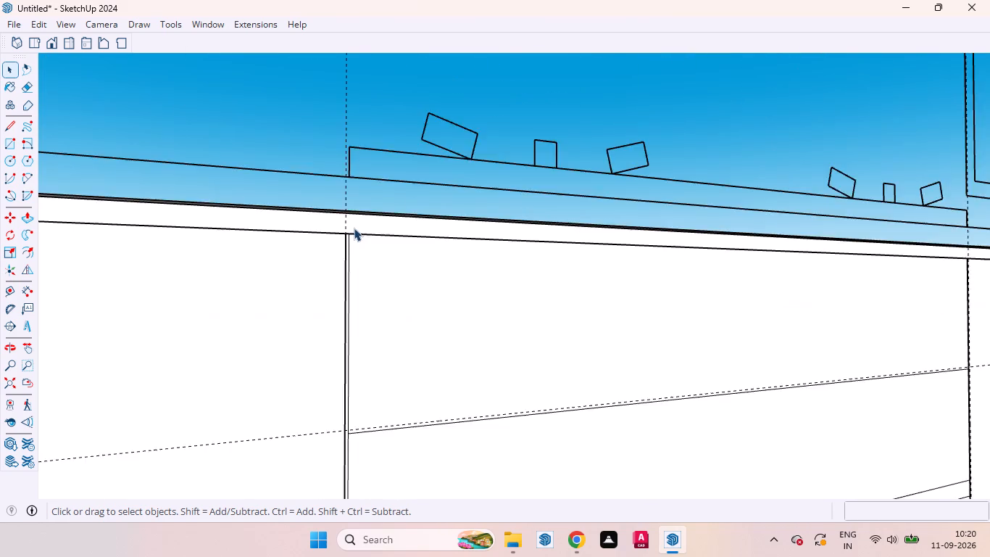
Push the vertical gap strip beside the wide drawers inward about 11/16", level with the recessed strip above it.
{"action": "scroll", "coordinate": [353, 228], "scroll_direction": "up", "scroll_amount": 20}
{"action": "scroll", "coordinate": [353, 228], "scroll_direction": "up", "scroll_amount": 2}
{"action": "middle_click_drag", "start_coordinate": [345, 239], "coordinate": [330, 315]}
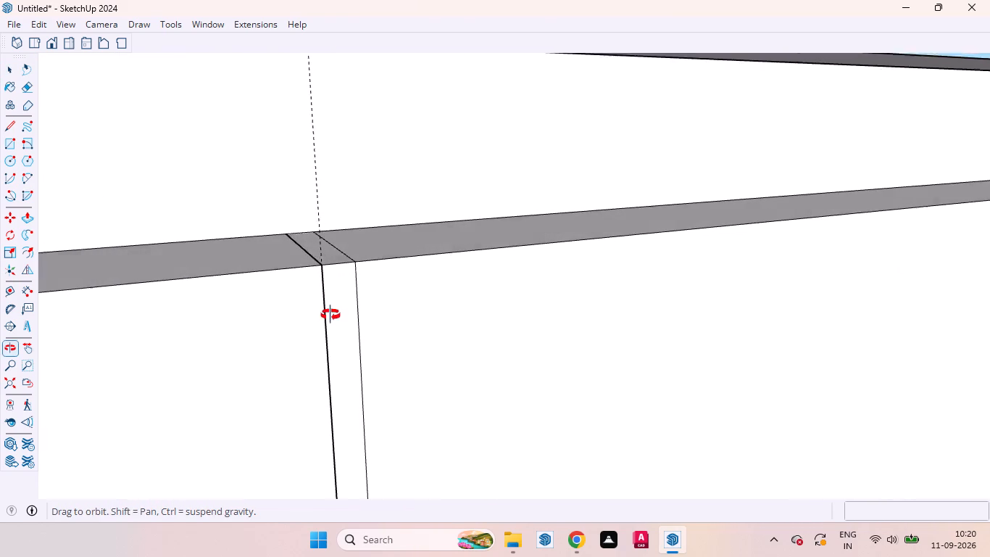
{"action": "middle_click_drag", "start_coordinate": [330, 315], "coordinate": [330, 316]}
{"action": "scroll", "coordinate": [349, 273], "scroll_direction": "up", "scroll_amount": 4}
{"action": "left_click", "coordinate": [338, 261]}
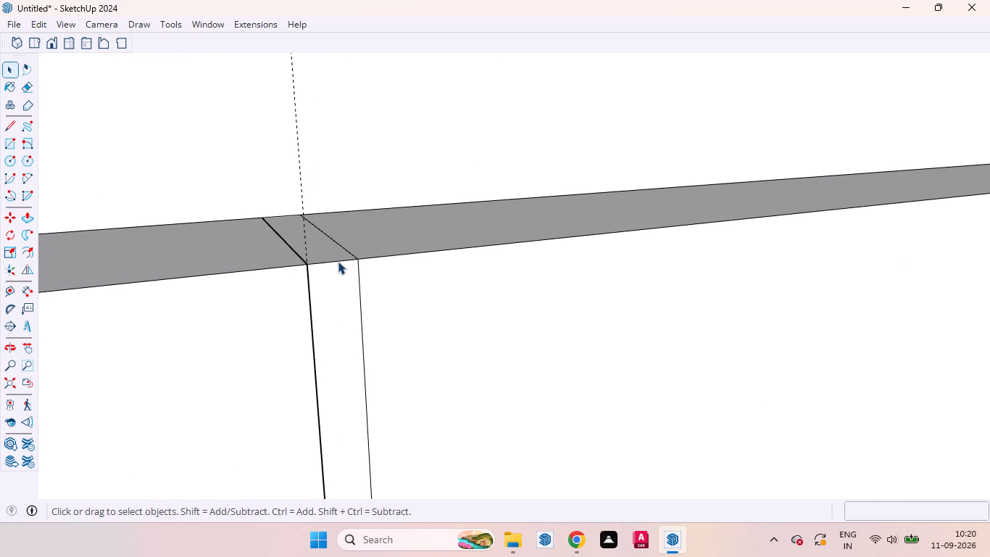
{"action": "double_click", "coordinate": [338, 261]}
{"action": "left_click", "coordinate": [338, 261]}
{"action": "double_click", "coordinate": [338, 261]}
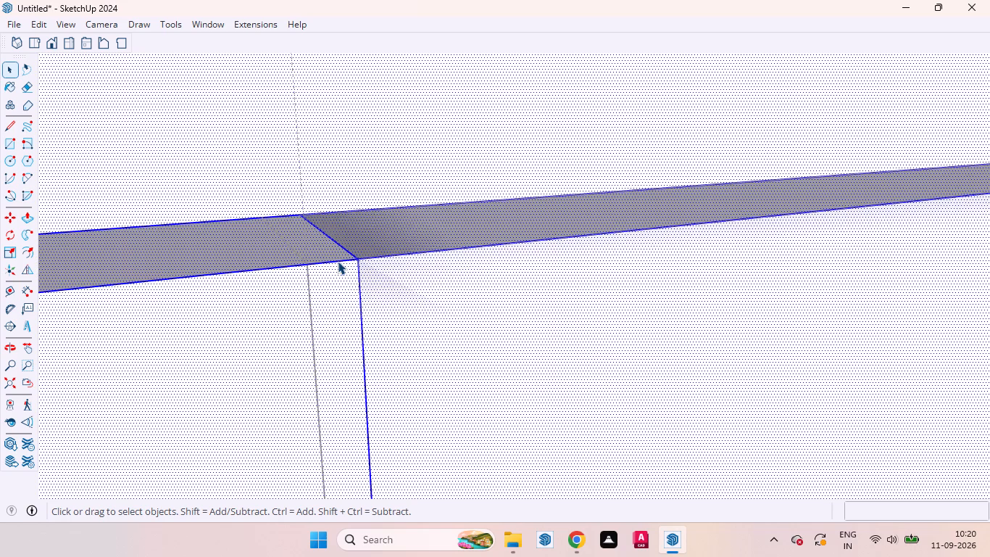
{"action": "left_click", "coordinate": [328, 288]}
{"action": "middle_click_drag", "start_coordinate": [332, 277], "coordinate": [296, 273]}
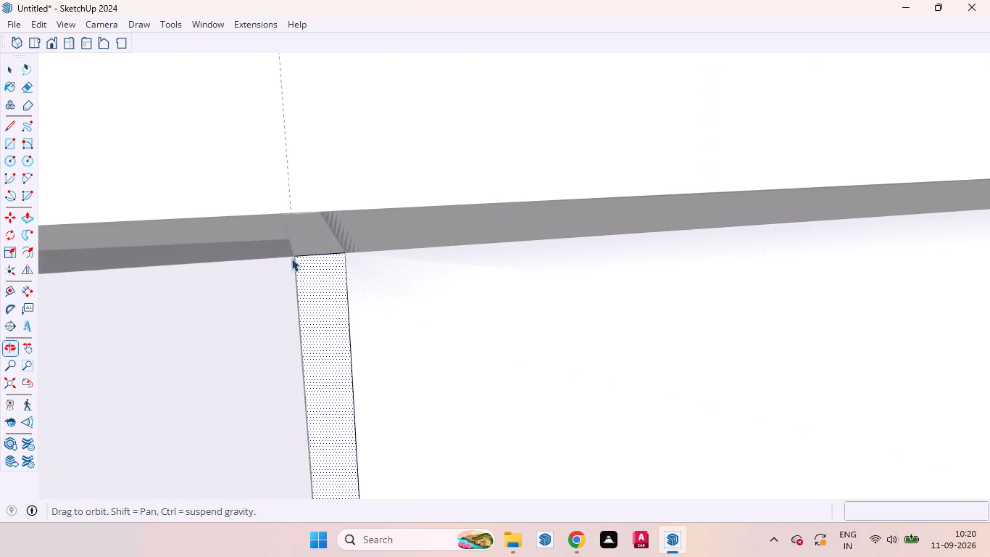
{"action": "key", "text": "p"}
{"action": "left_click", "coordinate": [310, 284]}
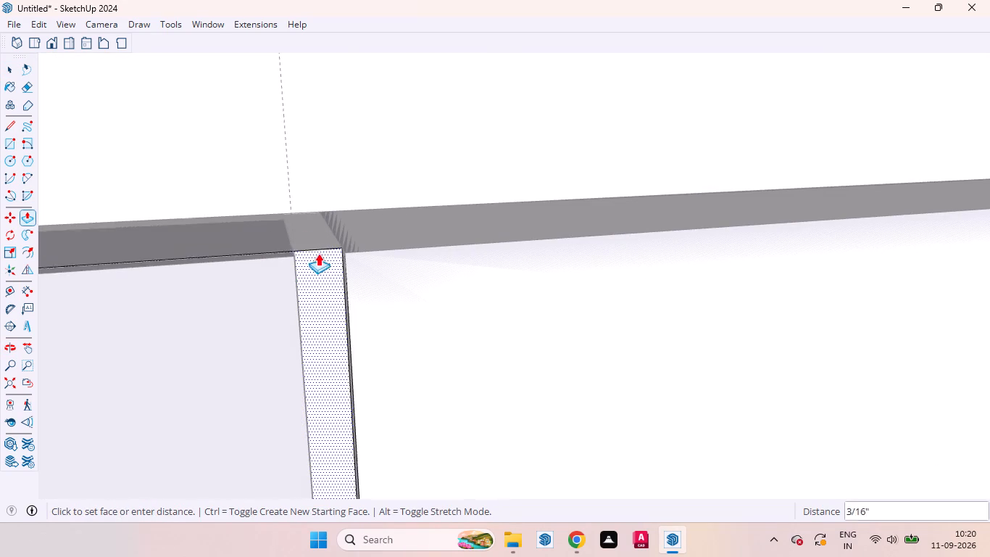
{"action": "left_click", "coordinate": [297, 218]}
{"action": "scroll", "coordinate": [344, 218], "scroll_direction": "down", "scroll_amount": 15}
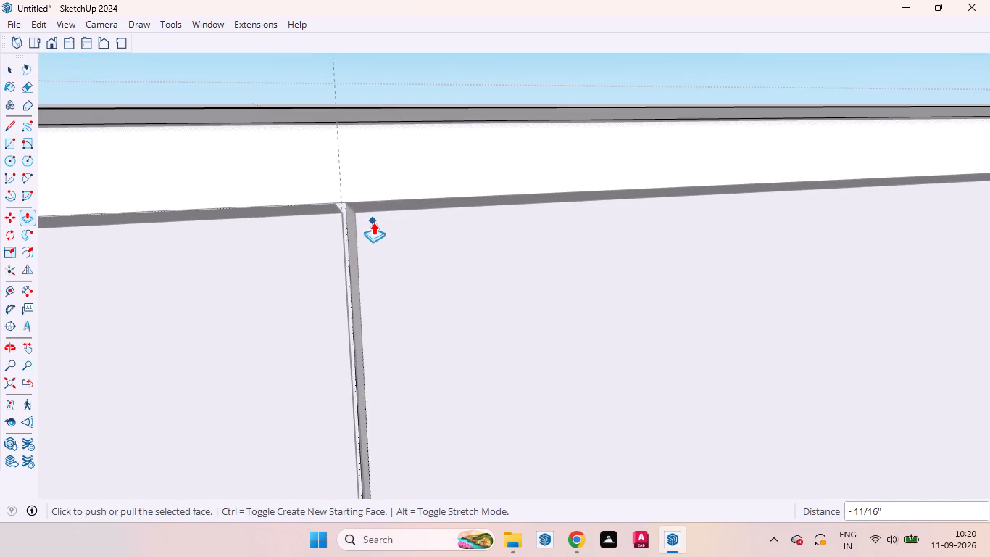
{"action": "scroll", "coordinate": [373, 222], "scroll_direction": "down", "scroll_amount": 15}
{"action": "scroll", "coordinate": [370, 199], "scroll_direction": "up", "scroll_amount": 1}
{"action": "scroll", "coordinate": [373, 199], "scroll_direction": "down", "scroll_amount": 20}
{"action": "scroll", "coordinate": [373, 199], "scroll_direction": "down", "scroll_amount": 1}
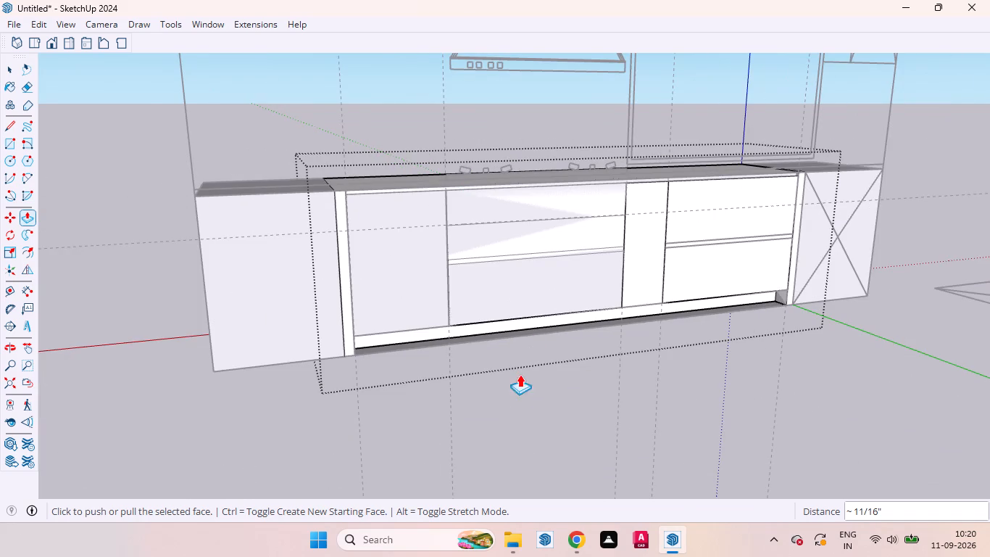
{"action": "key", "text": "space"}
{"action": "left_click", "coordinate": [509, 378]}
Draw a thin gap rectangle about 3' 3 7/8" by 1/8" along the line below the top wide drawer front.
{"action": "scroll", "coordinate": [439, 211], "scroll_direction": "up", "scroll_amount": 18}
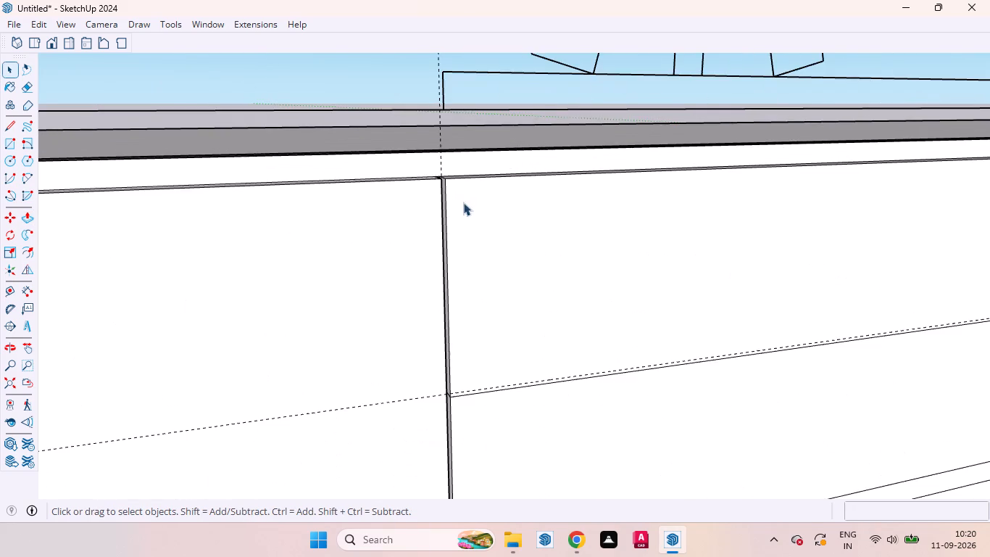
{"action": "scroll", "coordinate": [430, 187], "scroll_direction": "down", "scroll_amount": 13}
{"action": "scroll", "coordinate": [592, 238], "scroll_direction": "up", "scroll_amount": 5}
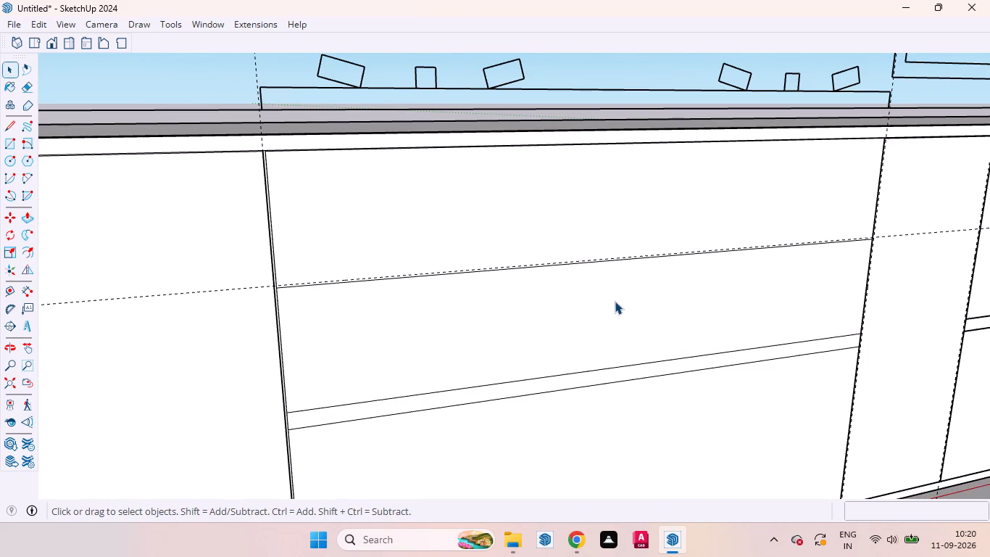
{"action": "key", "text": "r"}
{"action": "scroll", "coordinate": [306, 294], "scroll_direction": "up", "scroll_amount": 12}
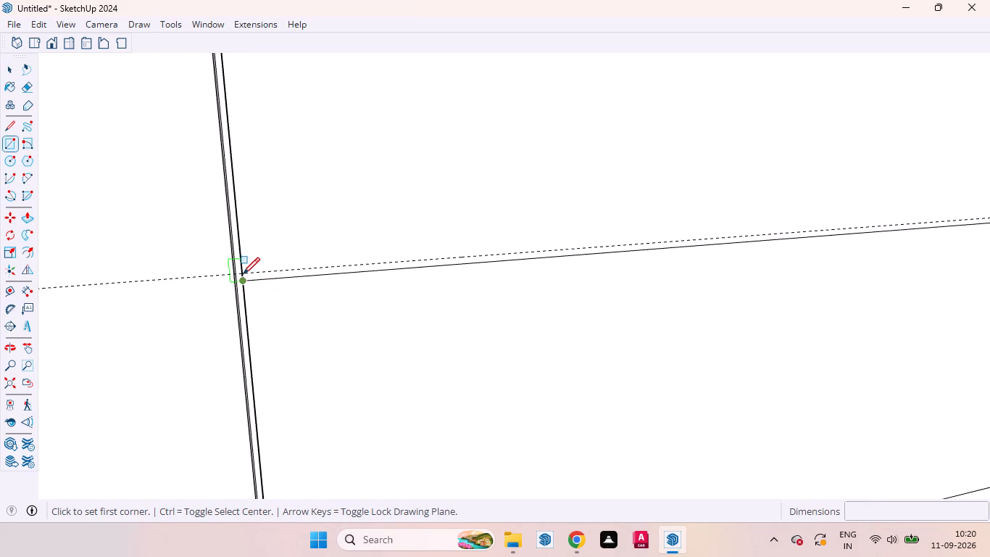
{"action": "key", "text": "space"}
{"action": "left_click", "coordinate": [289, 236]}
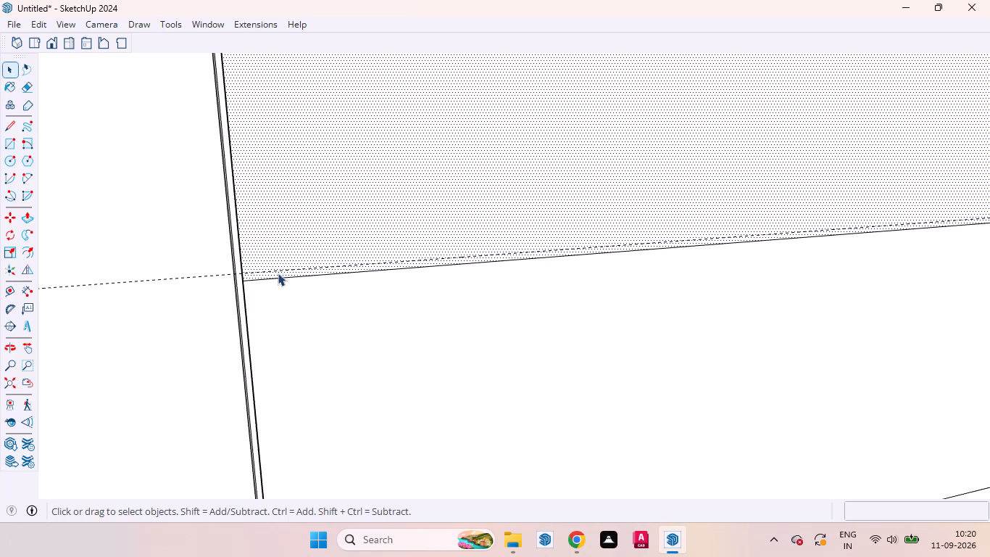
{"action": "key", "text": "r"}
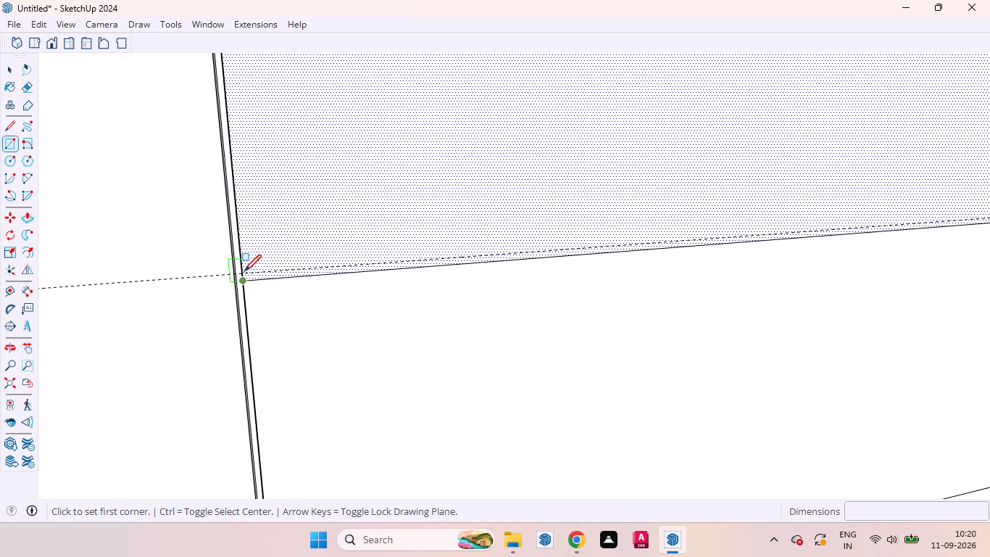
{"action": "left_click", "coordinate": [244, 271]}
{"action": "scroll", "coordinate": [174, 327], "scroll_direction": "down", "scroll_amount": 19}
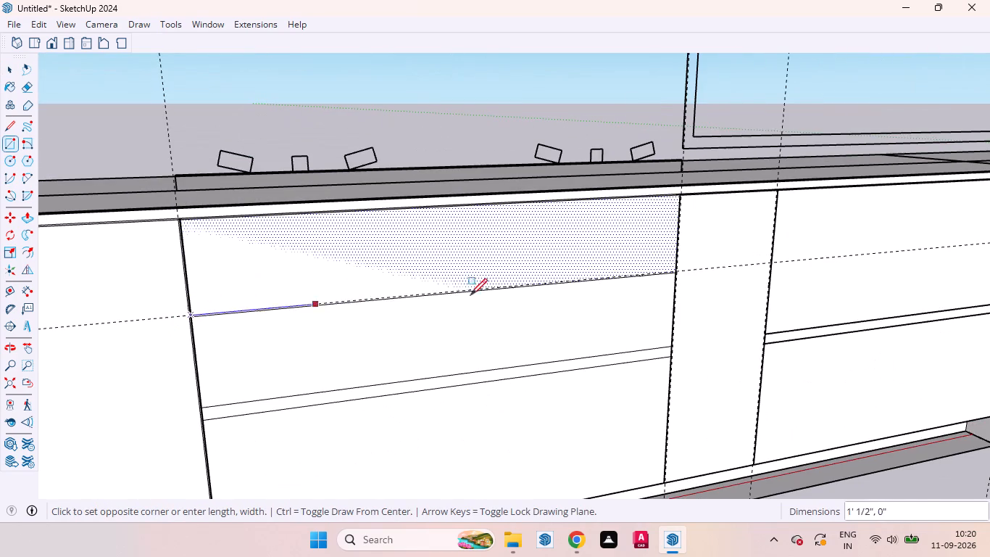
{"action": "scroll", "coordinate": [706, 284], "scroll_direction": "up", "scroll_amount": 19}
{"action": "scroll", "coordinate": [669, 260], "scroll_direction": "up", "scroll_amount": 5}
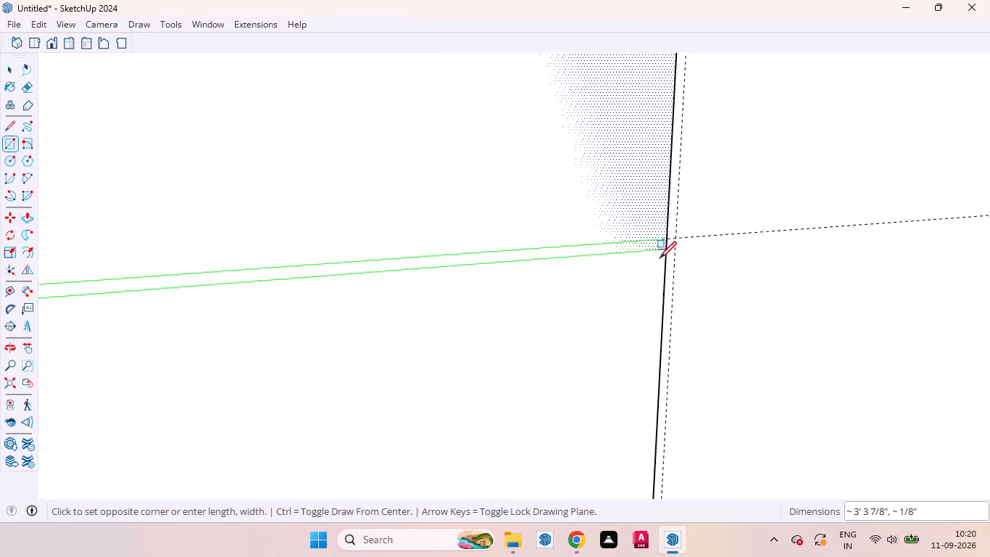
{"action": "scroll", "coordinate": [660, 258], "scroll_direction": "up", "scroll_amount": 2}
{"action": "left_click", "coordinate": [667, 243]}
Push the thin horizontal gap strip below the top wide drawer front inward by the same distance as the previous push.
{"action": "key", "text": "space"}
{"action": "left_click", "coordinate": [622, 240]}
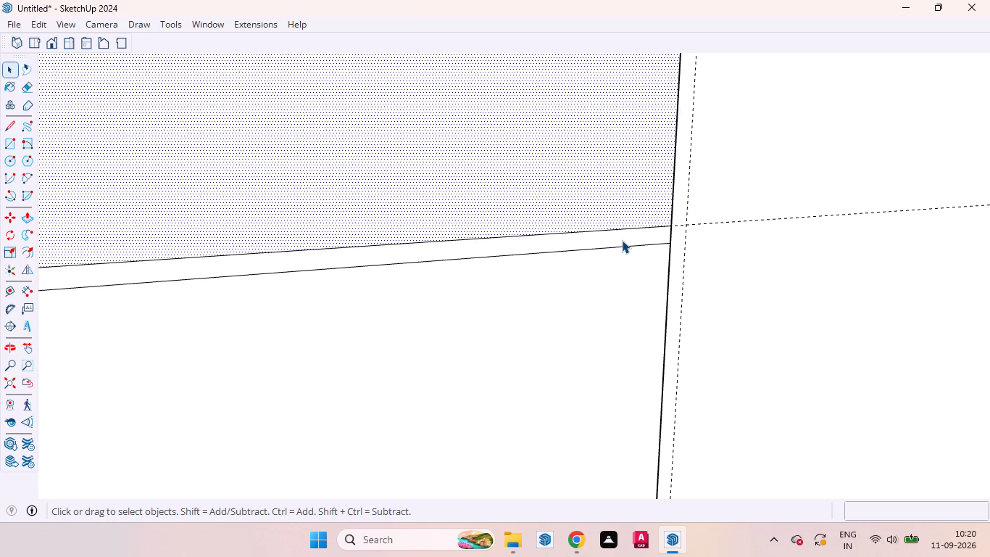
{"action": "key", "text": "p"}
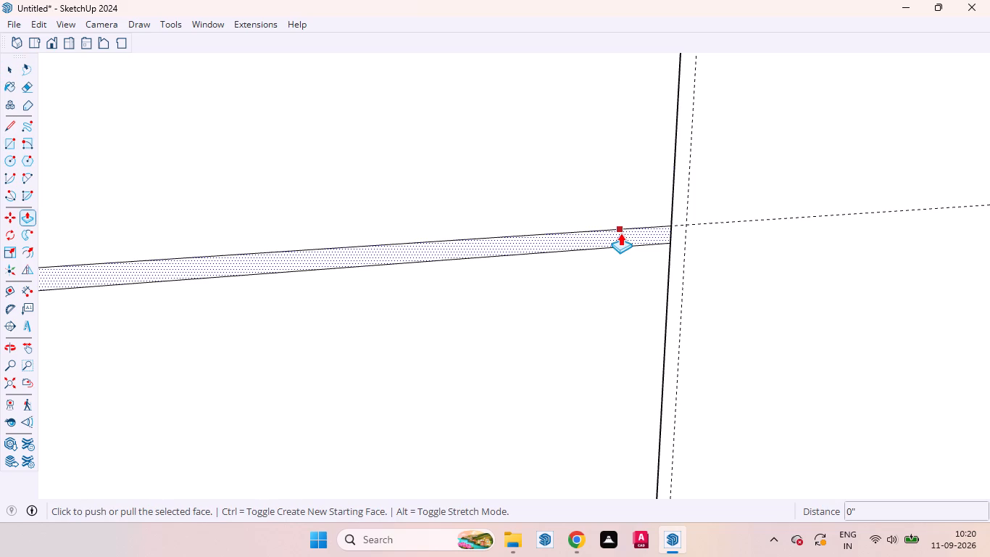
{"action": "scroll", "coordinate": [626, 236], "scroll_direction": "up", "scroll_amount": 6}
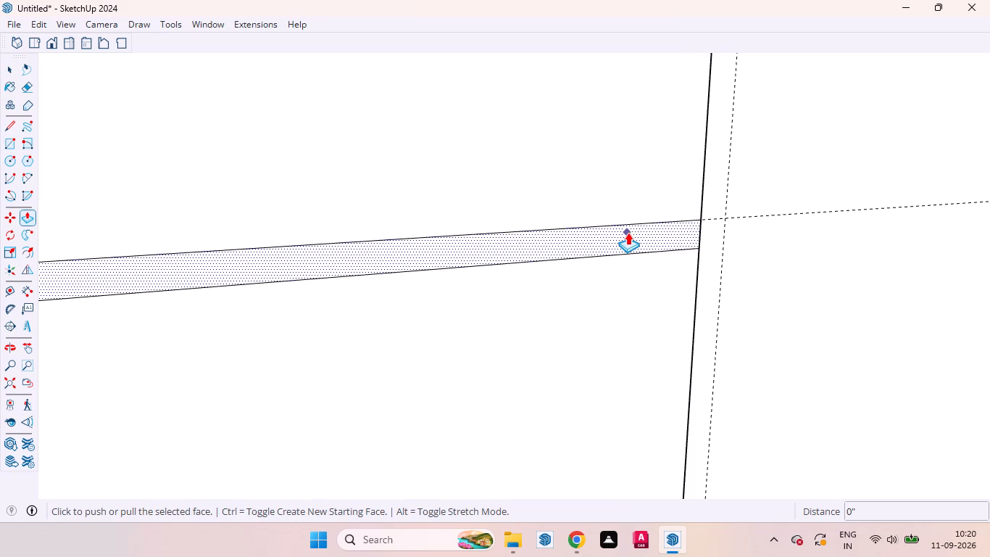
{"action": "double_click", "coordinate": [628, 232]}
{"action": "scroll", "coordinate": [644, 232], "scroll_direction": "down", "scroll_amount": 13}
{"action": "scroll", "coordinate": [687, 271], "scroll_direction": "down", "scroll_amount": 10}
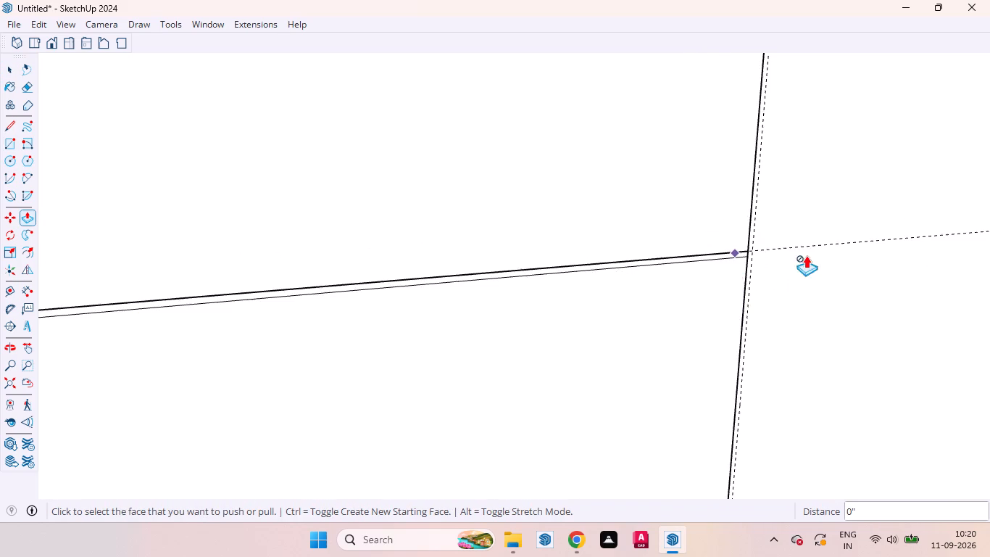
Open the base cabinet group for editing where the horizontal gap line meets the recessed vertical strip beside the wide drawers.
{"action": "scroll", "coordinate": [806, 255], "scroll_direction": "down", "scroll_amount": 10}
{"action": "scroll", "coordinate": [703, 267], "scroll_direction": "down", "scroll_amount": 7}
{"action": "scroll", "coordinate": [463, 306], "scroll_direction": "up", "scroll_amount": 16}
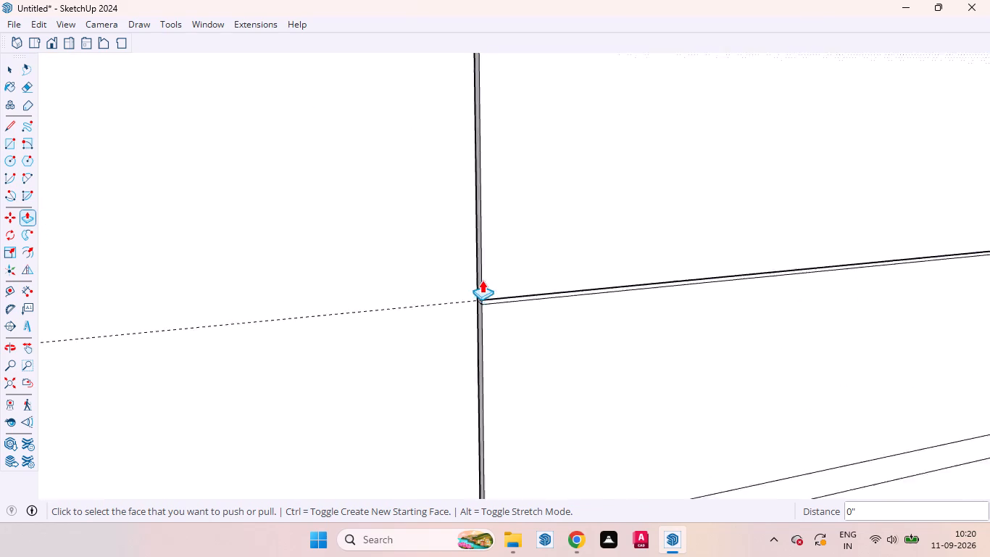
{"action": "scroll", "coordinate": [482, 280], "scroll_direction": "up", "scroll_amount": 14}
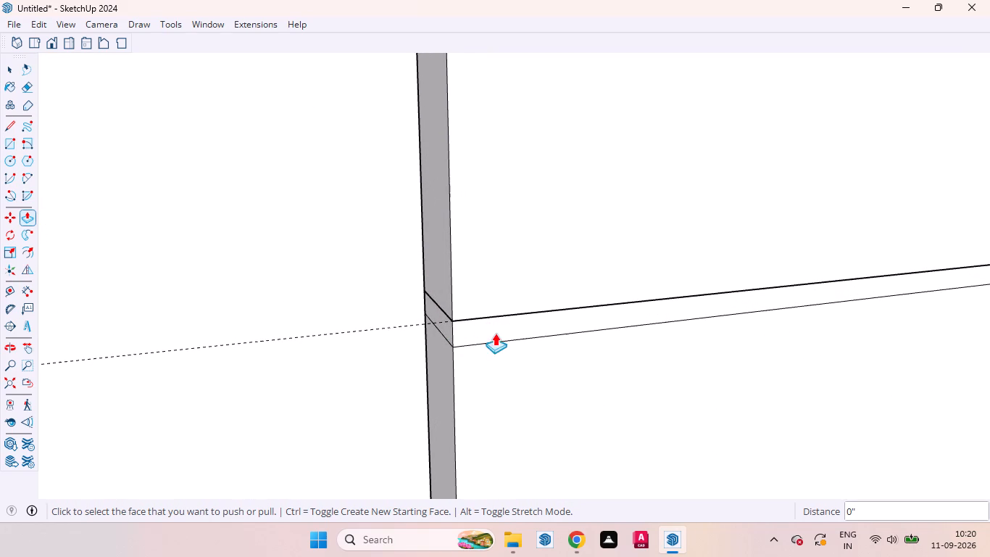
{"action": "key", "text": "space"}
{"action": "left_click", "coordinate": [485, 328]}
{"action": "triple_click", "coordinate": [485, 328]}
{"action": "triple_click", "coordinate": [485, 328]}
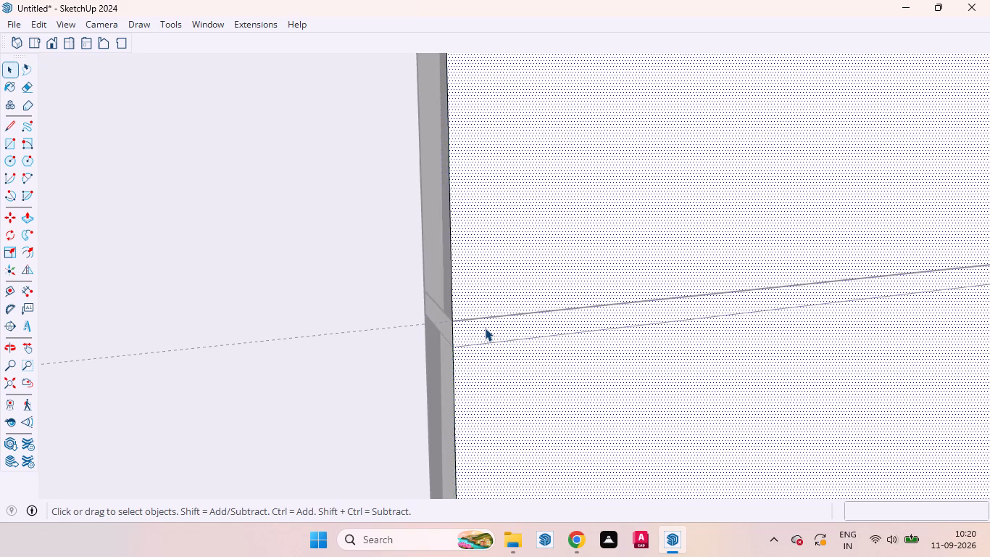
{"action": "scroll", "coordinate": [459, 278], "scroll_direction": "down", "scroll_amount": 12}
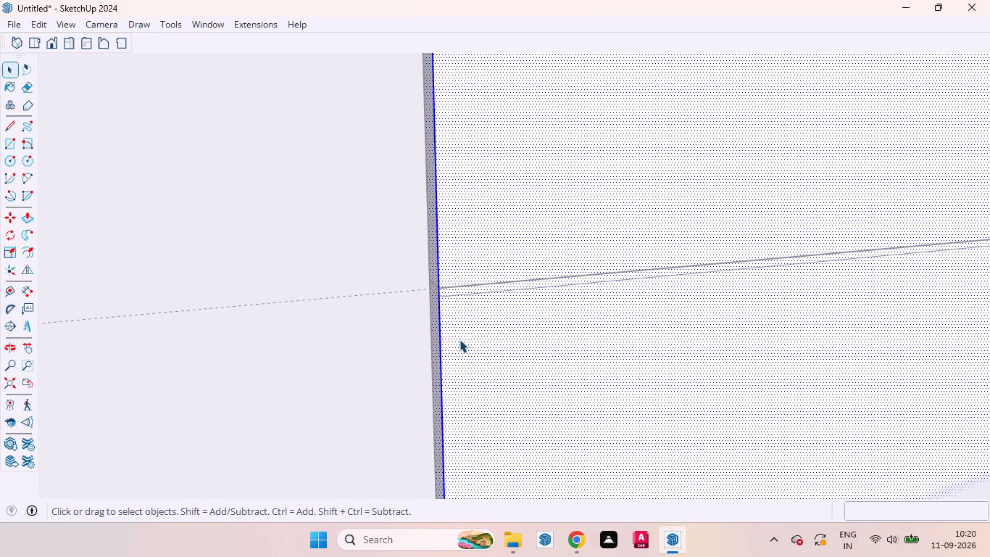
{"action": "left_click", "coordinate": [494, 321]}
Draw a thin gap rectangle about 3' 4" by 1/8" along the line below the top wide drawer front.
{"action": "scroll", "coordinate": [486, 302], "scroll_direction": "up", "scroll_amount": 1}
{"action": "middle_click_drag", "start_coordinate": [468, 302], "coordinate": [373, 301]}
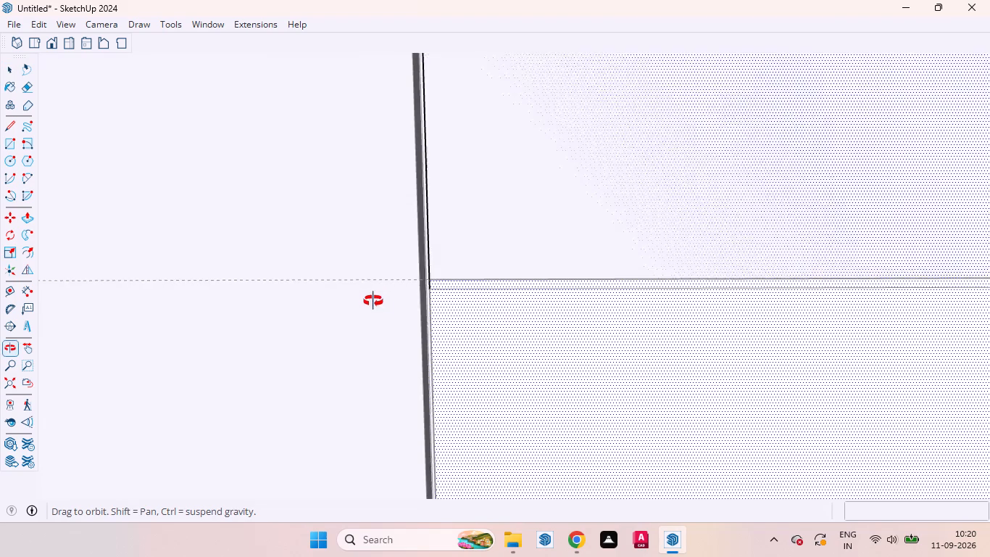
{"action": "middle_click_drag", "start_coordinate": [373, 301], "coordinate": [375, 301]}
{"action": "key", "text": "r"}
{"action": "scroll", "coordinate": [436, 284], "scroll_direction": "up", "scroll_amount": 10}
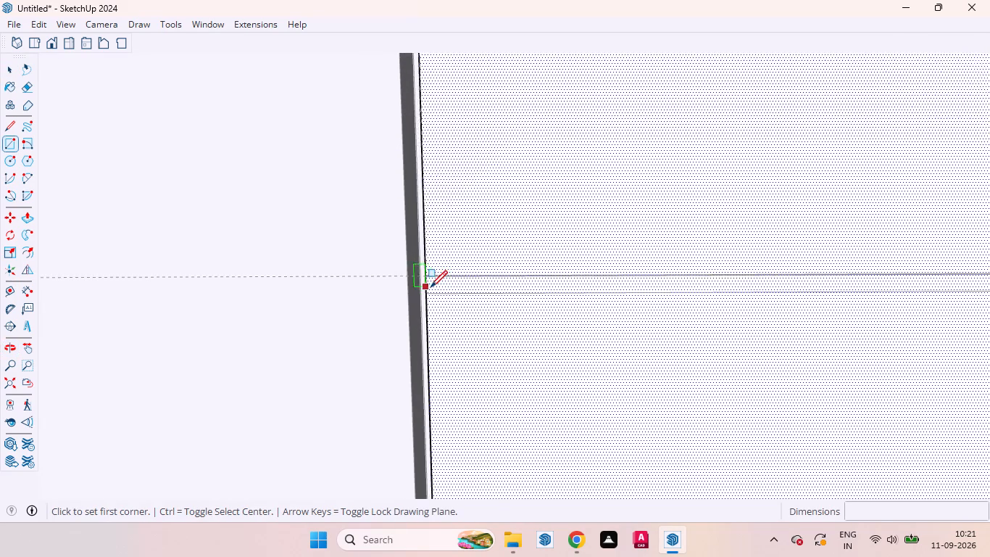
{"action": "left_click", "coordinate": [428, 299]}
{"action": "scroll", "coordinate": [388, 301], "scroll_direction": "down", "scroll_amount": 20}
{"action": "scroll", "coordinate": [388, 301], "scroll_direction": "down", "scroll_amount": 1}
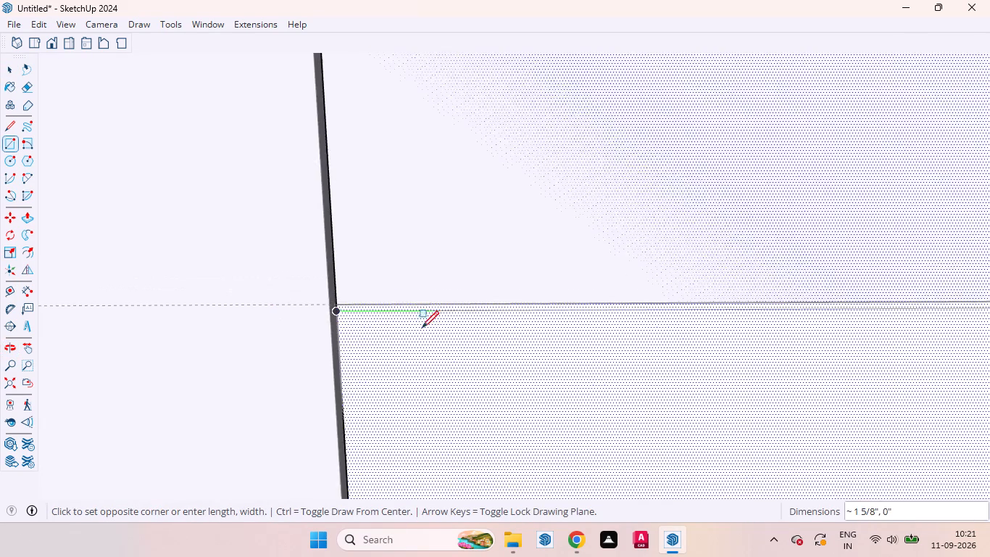
{"action": "scroll", "coordinate": [422, 328], "scroll_direction": "down", "scroll_amount": 10}
{"action": "scroll", "coordinate": [409, 326], "scroll_direction": "up", "scroll_amount": 1}
{"action": "scroll", "coordinate": [409, 326], "scroll_direction": "down", "scroll_amount": 9}
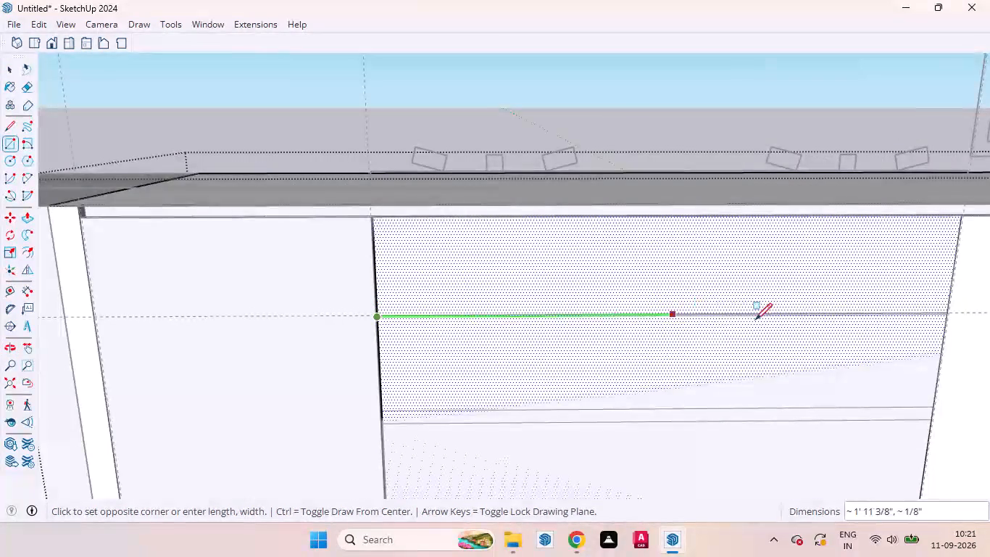
{"action": "scroll", "coordinate": [954, 322], "scroll_direction": "up", "scroll_amount": 14}
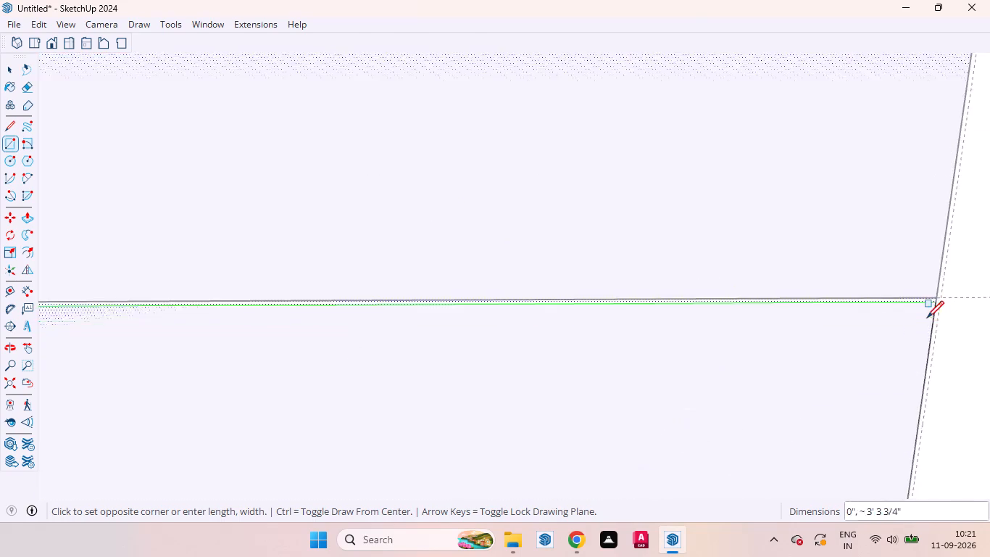
{"action": "scroll", "coordinate": [927, 318], "scroll_direction": "up", "scroll_amount": 7}
{"action": "left_click", "coordinate": [940, 284]}
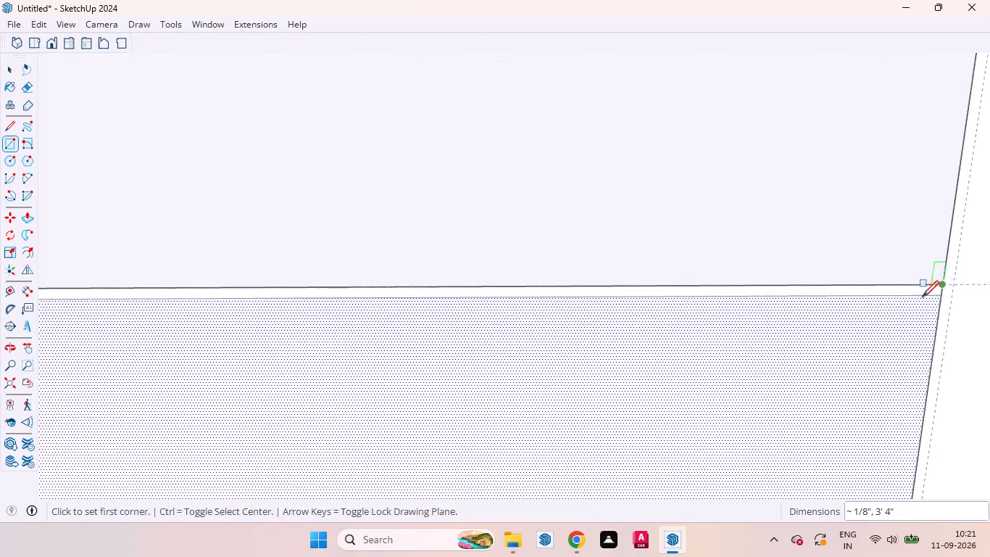
Push the thin horizontal gap strip below the top wide drawer front inward about 11/16", repeating the previous push distance.
{"action": "key", "text": "space"}
{"action": "left_click", "coordinate": [869, 289]}
{"action": "key", "text": "p"}
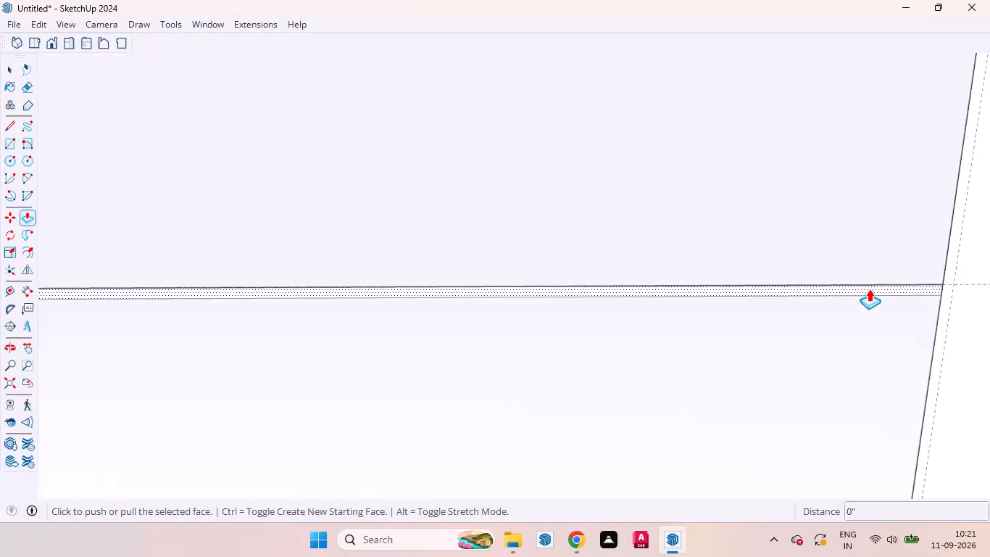
{"action": "double_click", "coordinate": [869, 289]}
{"action": "scroll", "coordinate": [873, 292], "scroll_direction": "down", "scroll_amount": 20}
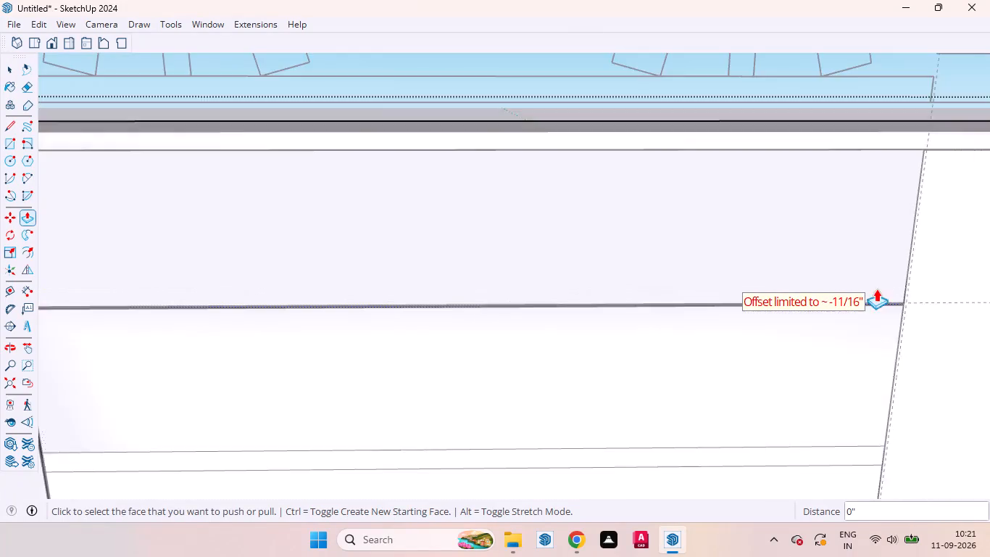
{"action": "scroll", "coordinate": [876, 289], "scroll_direction": "down", "scroll_amount": 13}
{"action": "key", "text": "space"}
Draw a vertical gap rectangle about 1/8" by 2' 4" between the wide drawers and the narrow door, from countertop strip to skirting.
{"action": "scroll", "coordinate": [908, 213], "scroll_direction": "up", "scroll_amount": 5}
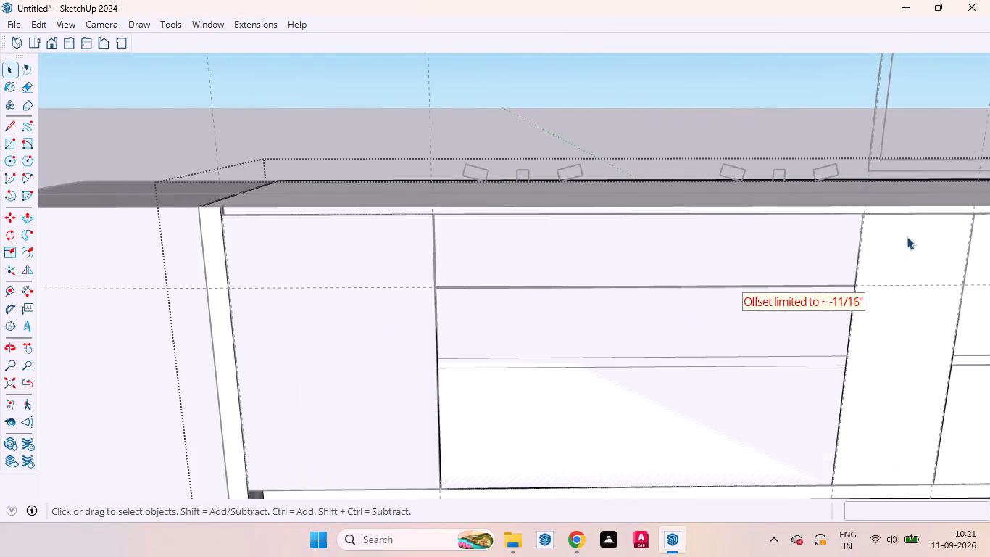
{"action": "scroll", "coordinate": [907, 236], "scroll_direction": "up", "scroll_amount": 4}
{"action": "middle_click_drag", "start_coordinate": [868, 268], "coordinate": [823, 243]}
{"action": "key", "text": "r"}
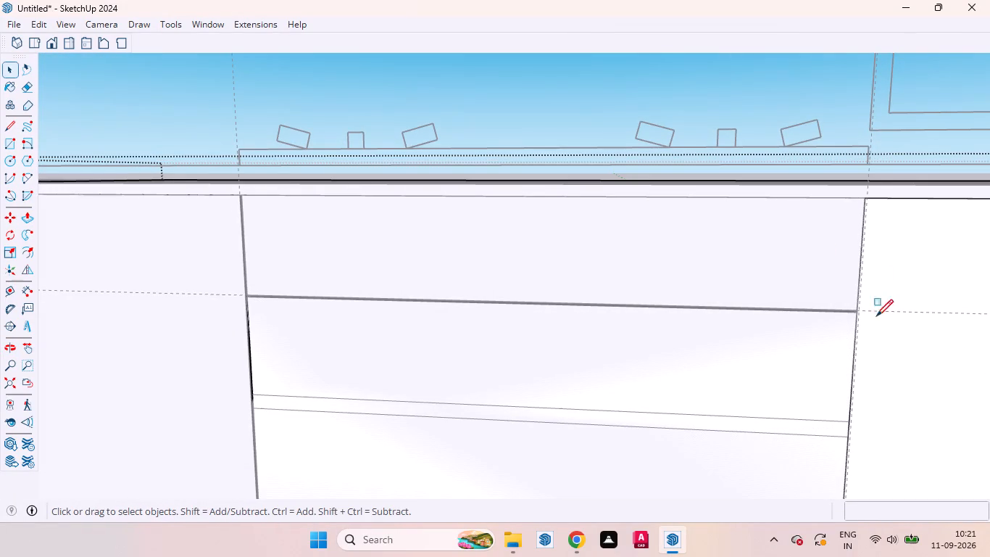
{"action": "scroll", "coordinate": [866, 210], "scroll_direction": "up", "scroll_amount": 20}
{"action": "scroll", "coordinate": [866, 210], "scroll_direction": "up", "scroll_amount": 1}
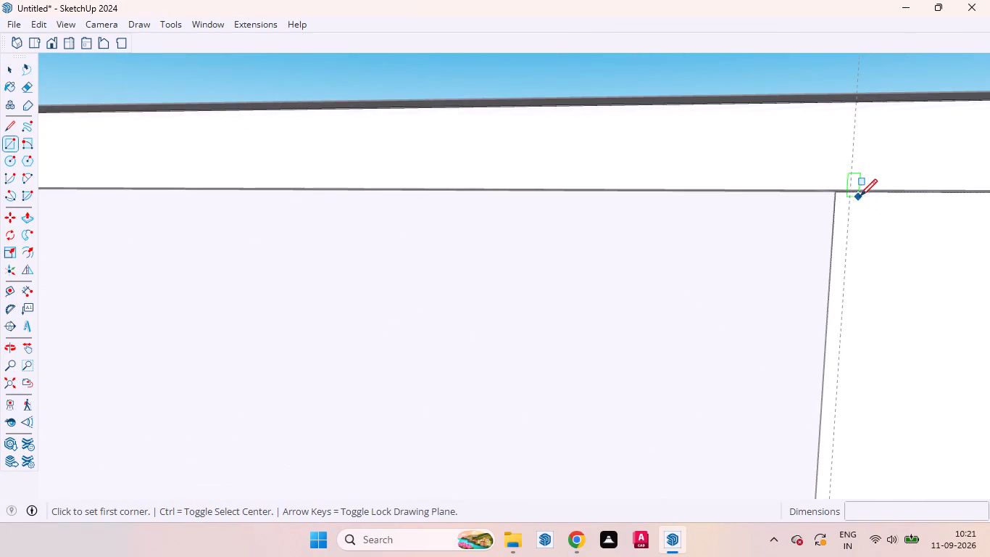
{"action": "scroll", "coordinate": [860, 196], "scroll_direction": "up", "scroll_amount": 10}
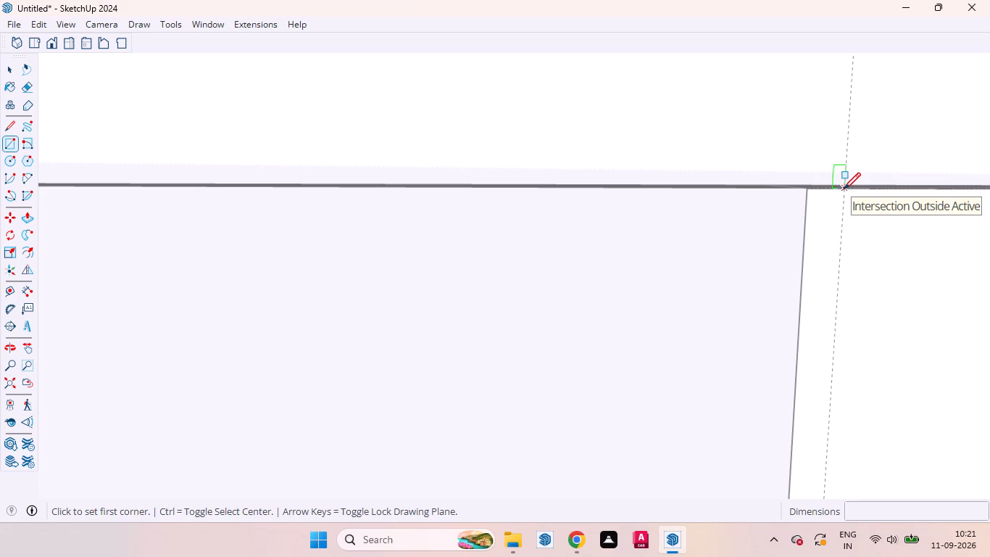
{"action": "left_click", "coordinate": [844, 189]}
{"action": "scroll", "coordinate": [817, 326], "scroll_direction": "down", "scroll_amount": 13}
{"action": "scroll", "coordinate": [796, 255], "scroll_direction": "down", "scroll_amount": 17}
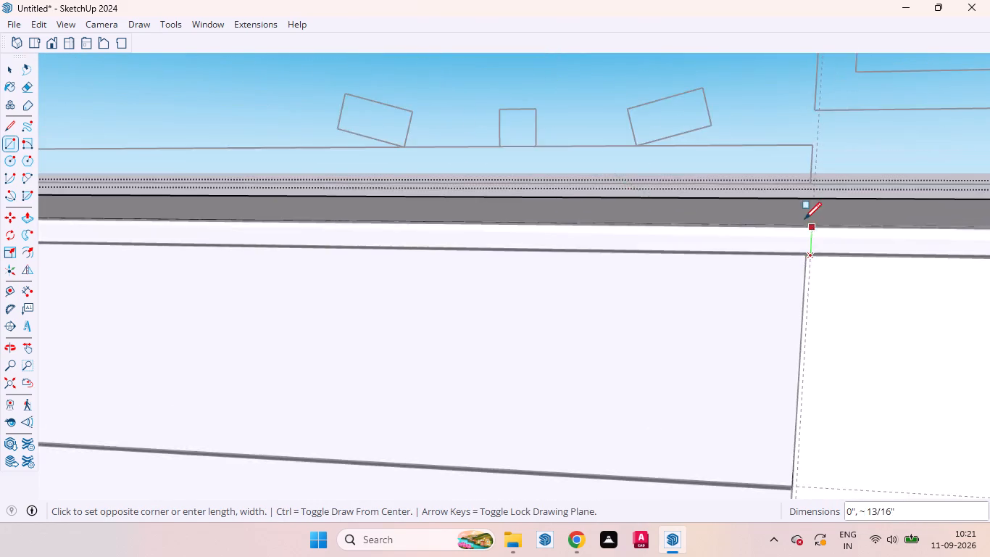
{"action": "scroll", "coordinate": [804, 219], "scroll_direction": "down", "scroll_amount": 17}
{"action": "scroll", "coordinate": [815, 355], "scroll_direction": "up", "scroll_amount": 6}
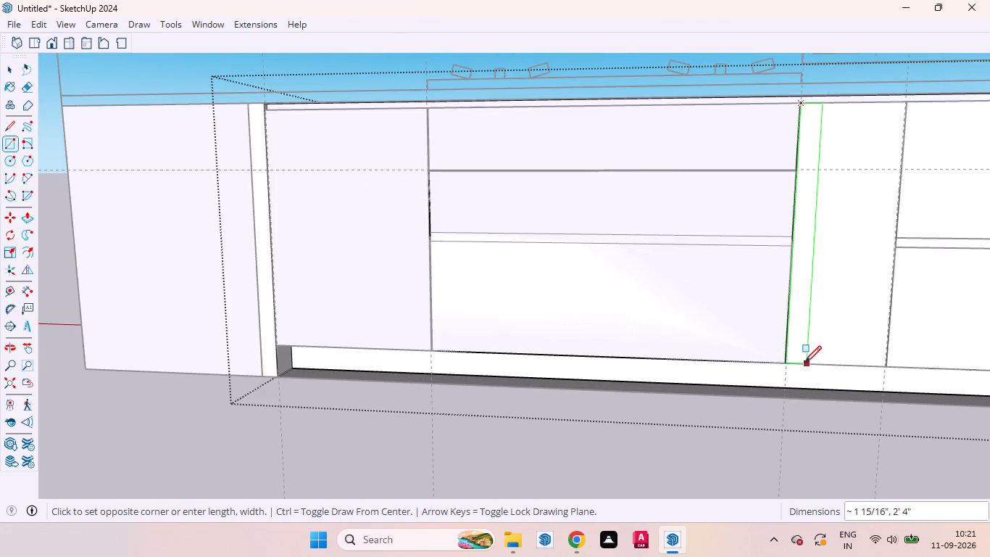
{"action": "scroll", "coordinate": [804, 363], "scroll_direction": "up", "scroll_amount": 16}
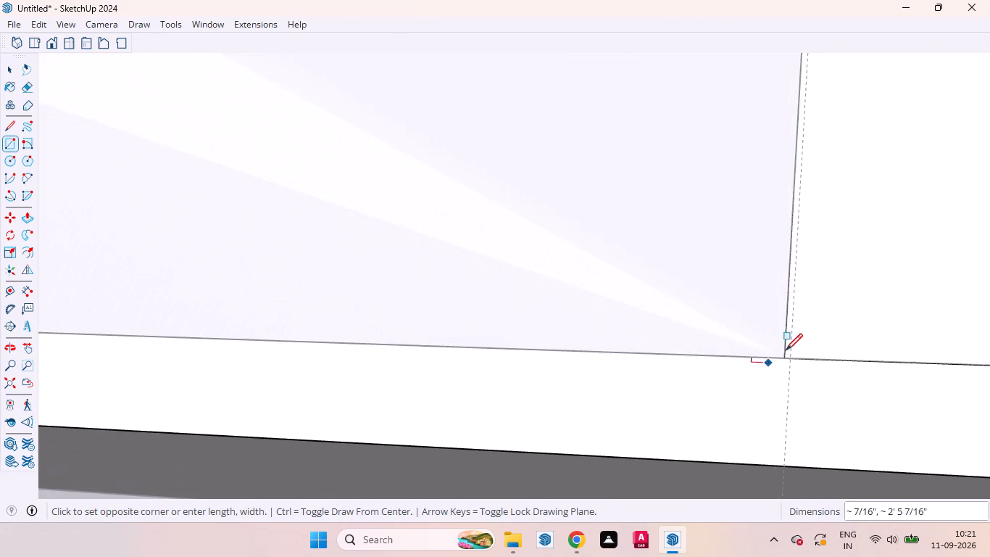
{"action": "scroll", "coordinate": [789, 347], "scroll_direction": "up", "scroll_amount": 11}
{"action": "left_click", "coordinate": [775, 378]}
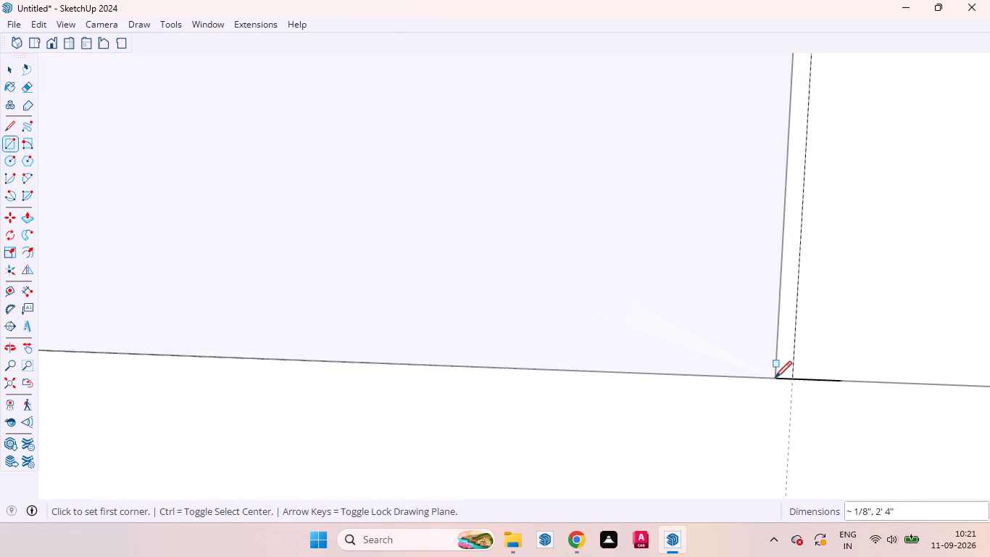
Push the vertical gap strip between the wide drawers and the narrow door inward about 11/16".
{"action": "key", "text": "space"}
{"action": "left_click", "coordinate": [783, 342]}
{"action": "key", "text": "p"}
{"action": "double_click", "coordinate": [783, 342]}
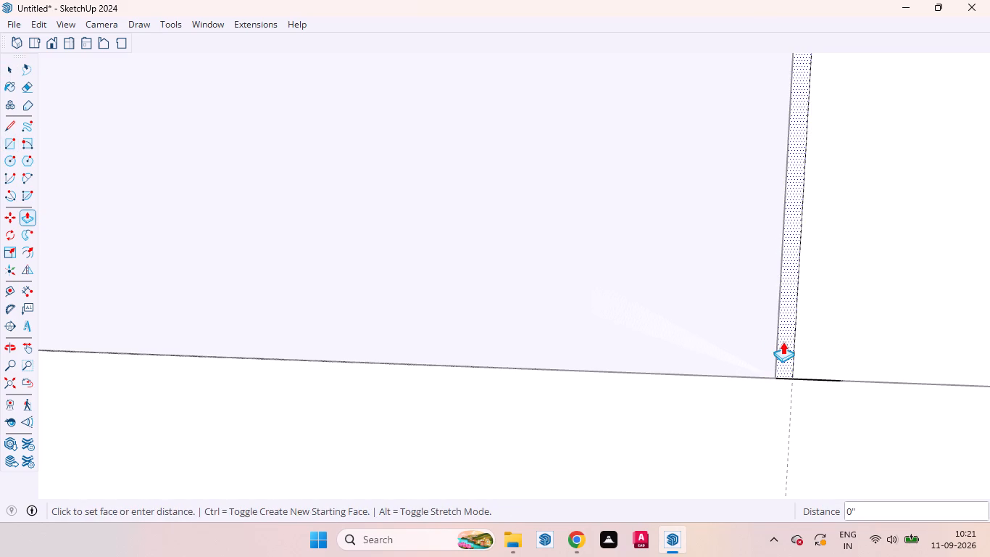
{"action": "scroll", "coordinate": [778, 411], "scroll_direction": "down", "scroll_amount": 2}
{"action": "scroll", "coordinate": [778, 412], "scroll_direction": "up", "scroll_amount": 1}
{"action": "scroll", "coordinate": [778, 412], "scroll_direction": "down", "scroll_amount": 15}
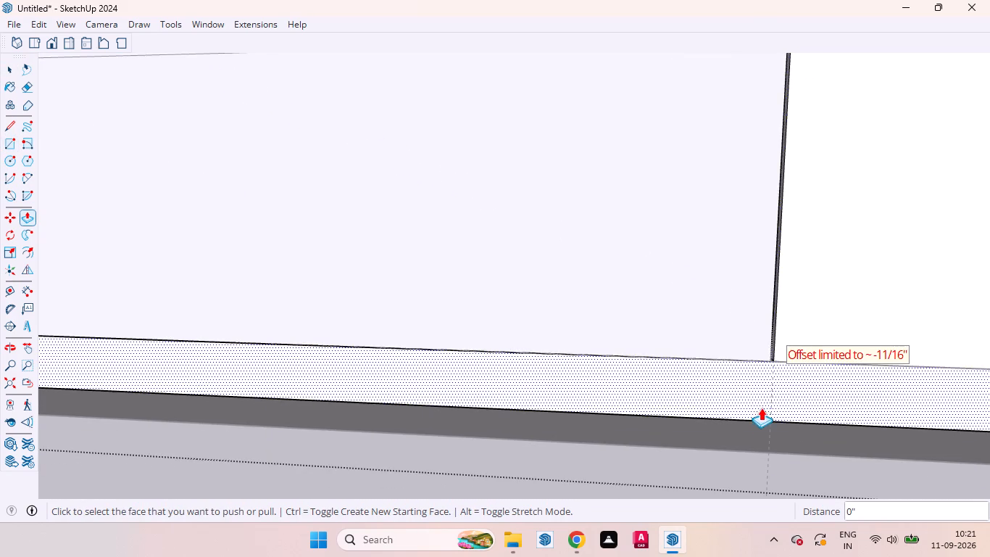
{"action": "scroll", "coordinate": [754, 427], "scroll_direction": "down", "scroll_amount": 14}
{"action": "key", "text": "space"}
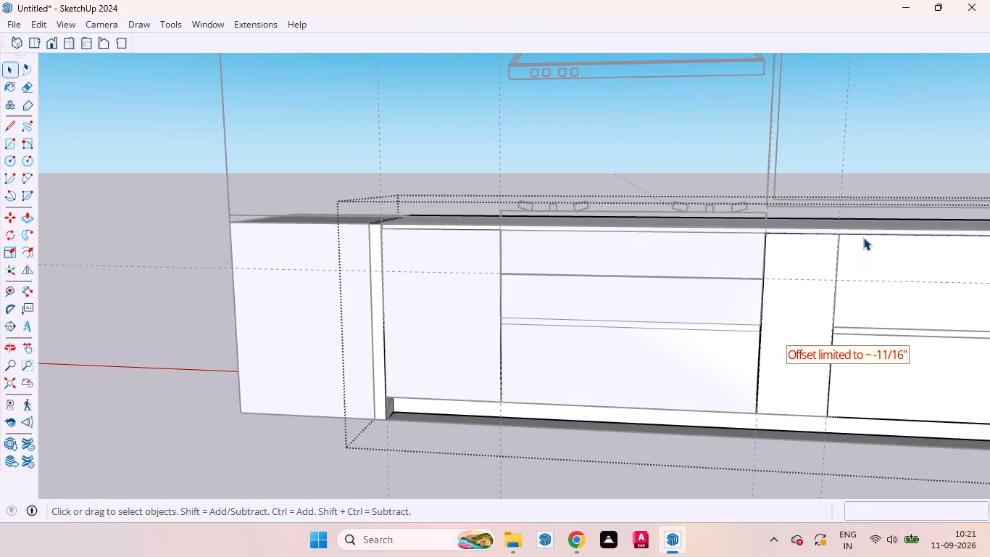
Draw a vertical gap rectangle about 1/8" by 2' 4" between the narrow door and the second drawer unit, down to the skirting.
{"action": "scroll", "coordinate": [863, 237], "scroll_direction": "up", "scroll_amount": 14}
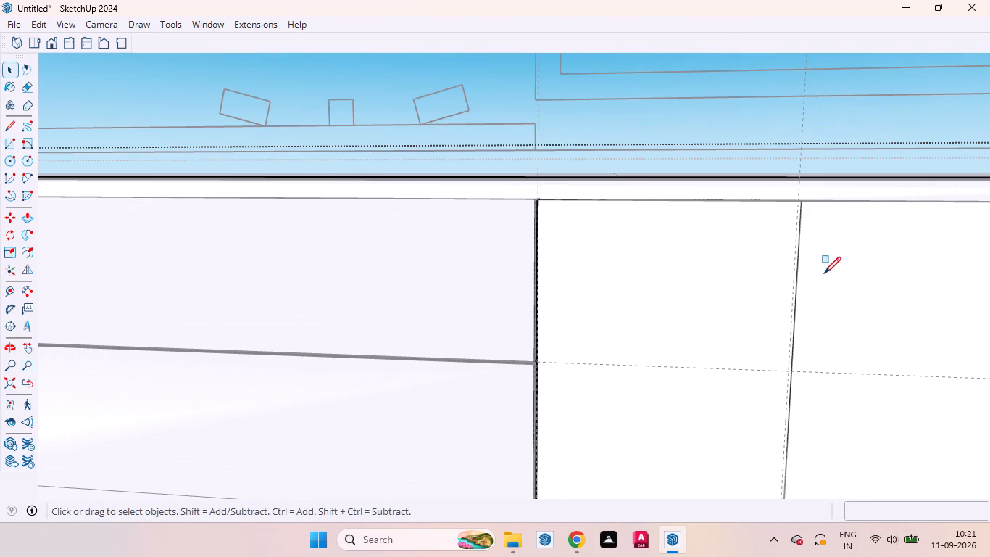
{"action": "key", "text": "r"}
{"action": "scroll", "coordinate": [810, 213], "scroll_direction": "up", "scroll_amount": 15}
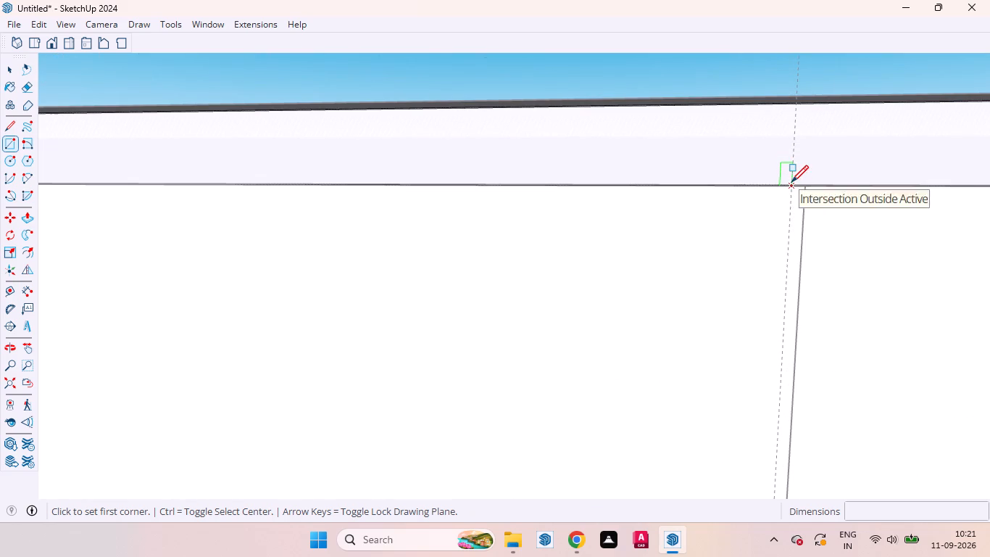
{"action": "left_click", "coordinate": [791, 182]}
{"action": "scroll", "coordinate": [817, 326], "scroll_direction": "down", "scroll_amount": 20}
{"action": "scroll", "coordinate": [817, 326], "scroll_direction": "down", "scroll_amount": 14}
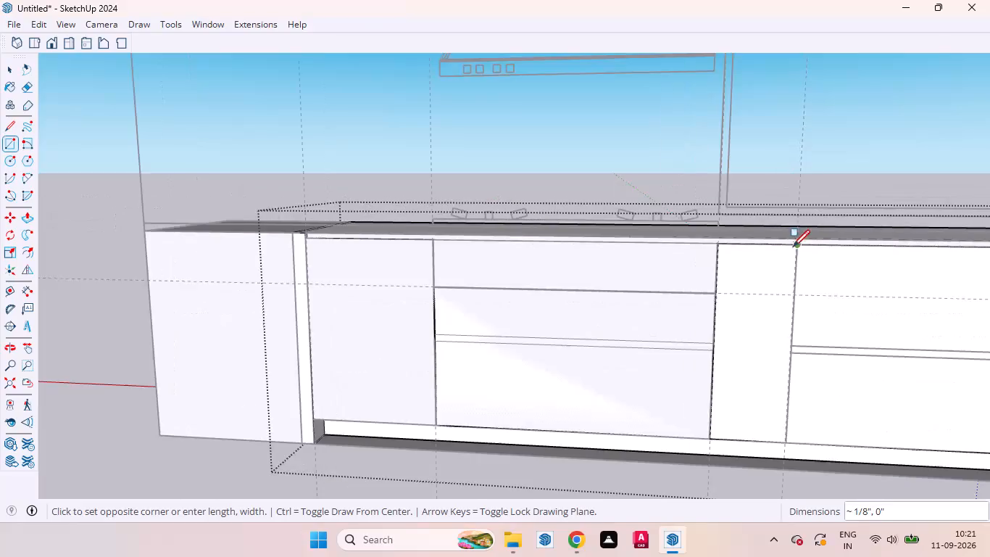
{"action": "scroll", "coordinate": [793, 247], "scroll_direction": "down", "scroll_amount": 5}
{"action": "scroll", "coordinate": [794, 394], "scroll_direction": "up", "scroll_amount": 17}
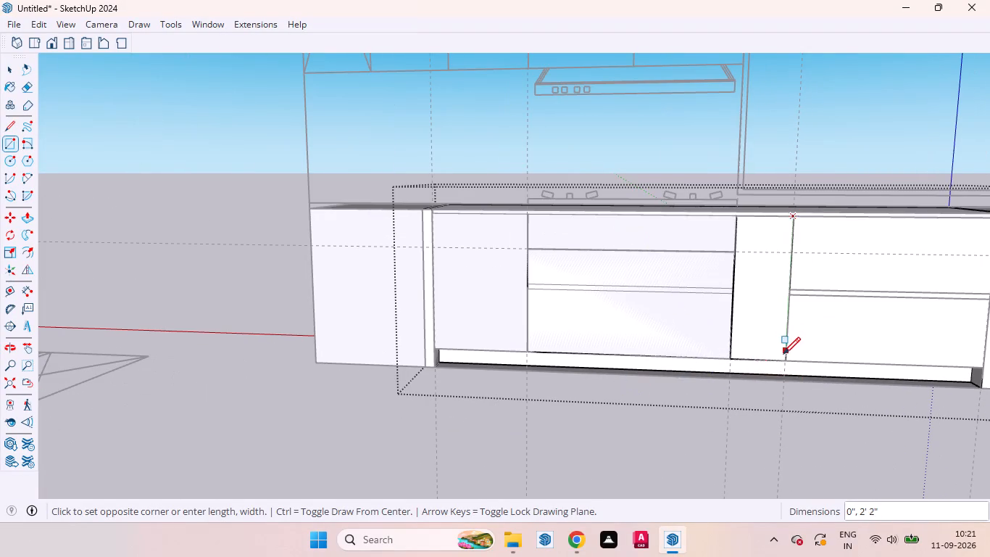
{"action": "scroll", "coordinate": [783, 354], "scroll_direction": "up", "scroll_amount": 20}
{"action": "scroll", "coordinate": [783, 354], "scroll_direction": "up", "scroll_amount": 6}
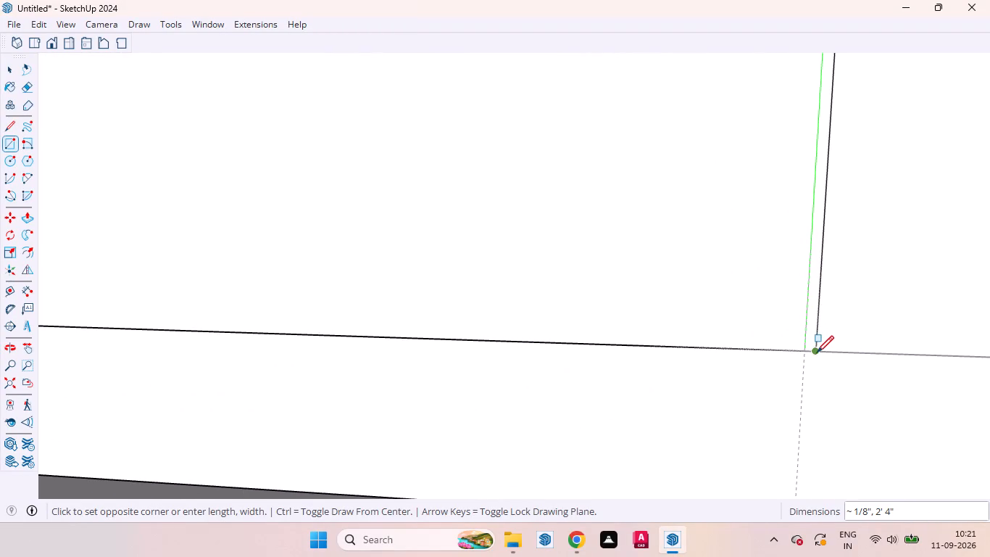
{"action": "left_click", "coordinate": [818, 353]}
Push the vertical gap strip between the narrow door and the second drawer unit inward by the same distance as the previous push.
{"action": "key", "text": "space"}
{"action": "left_click", "coordinate": [810, 318]}
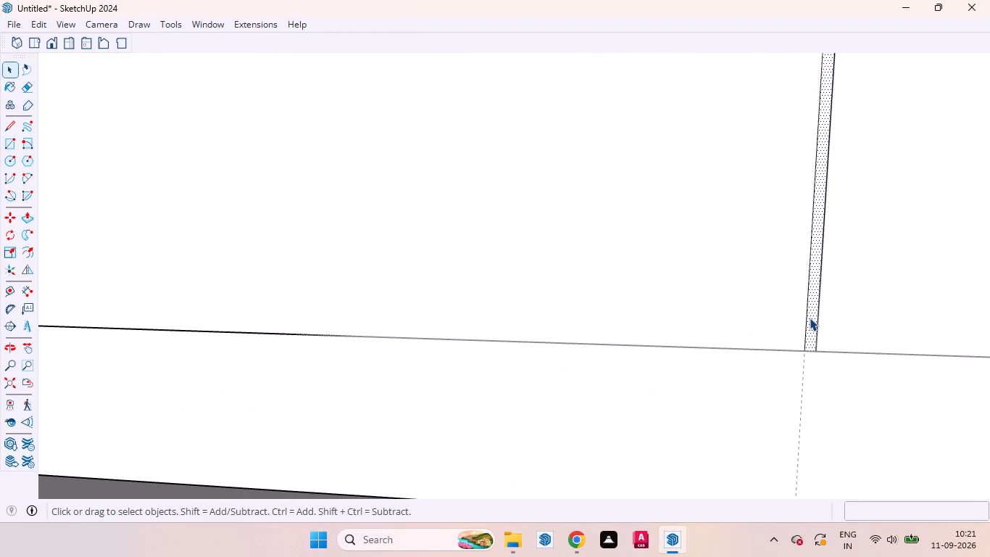
{"action": "key", "text": "p"}
{"action": "double_click", "coordinate": [810, 318]}
{"action": "scroll", "coordinate": [770, 392], "scroll_direction": "down", "scroll_amount": 15}
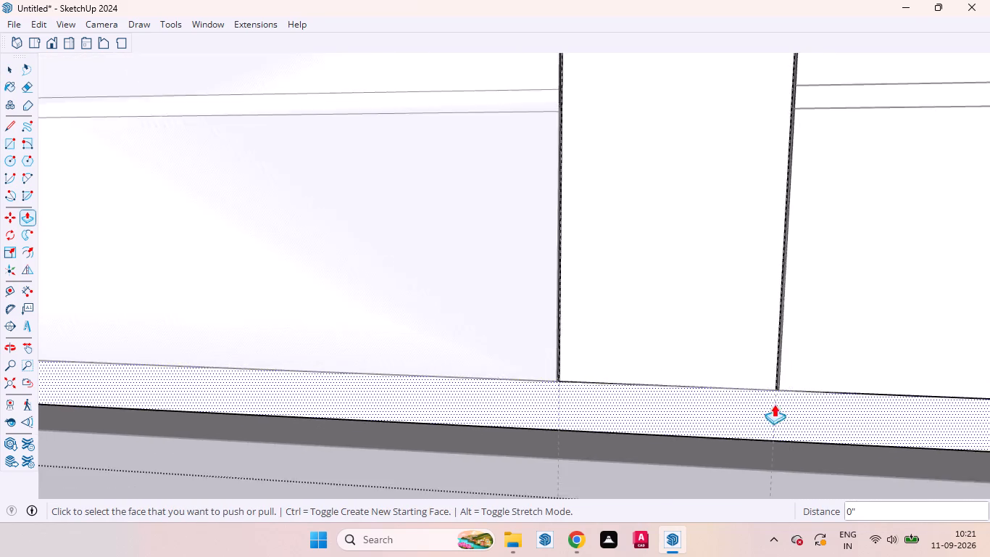
{"action": "scroll", "coordinate": [774, 404], "scroll_direction": "down", "scroll_amount": 5}
{"action": "key", "text": "space"}
Examine the recessed gaps around the wide drawers and the top corner where the second drawer unit meets the end panel.
{"action": "scroll", "coordinate": [555, 281], "scroll_direction": "down", "scroll_amount": 2}
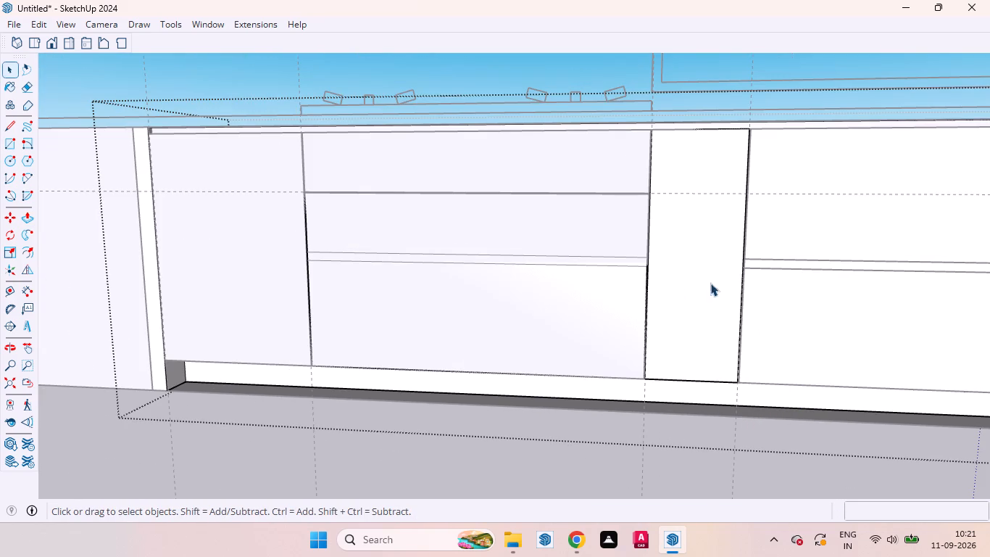
{"action": "scroll", "coordinate": [310, 192], "scroll_direction": "up", "scroll_amount": 14}
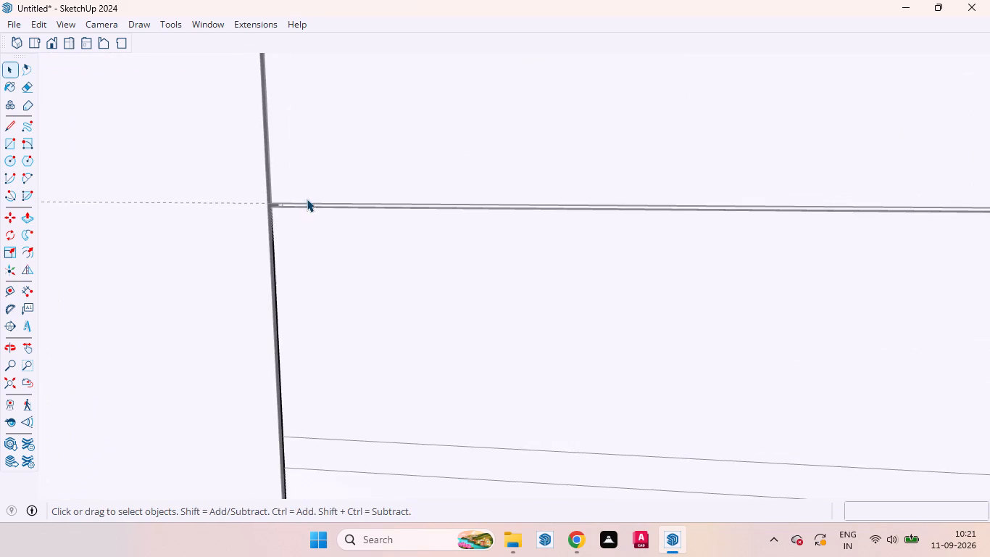
{"action": "scroll", "coordinate": [225, 199], "scroll_direction": "down", "scroll_amount": 13}
{"action": "scroll", "coordinate": [533, 239], "scroll_direction": "down", "scroll_amount": 5}
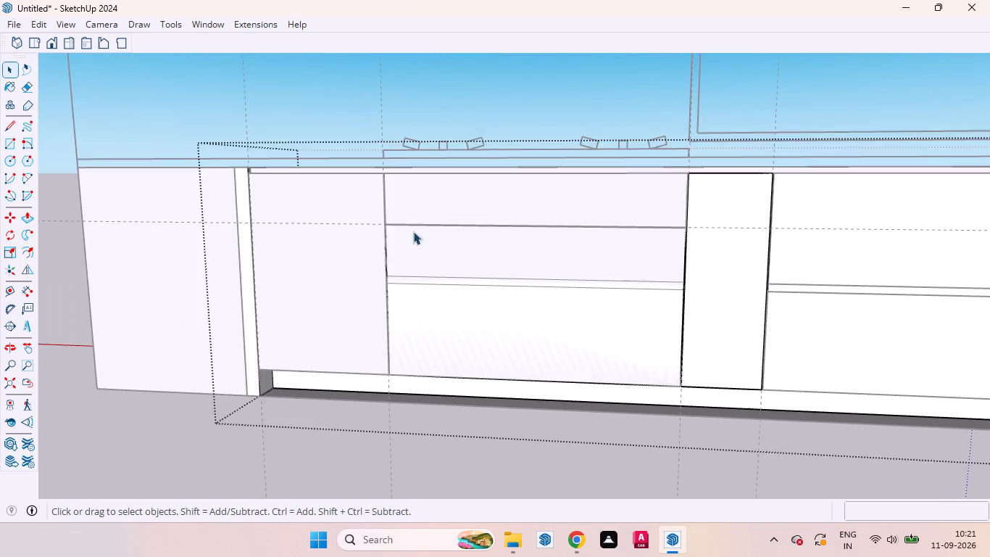
{"action": "scroll", "coordinate": [414, 244], "scroll_direction": "down", "scroll_amount": 5}
{"action": "scroll", "coordinate": [778, 218], "scroll_direction": "up", "scroll_amount": 2}
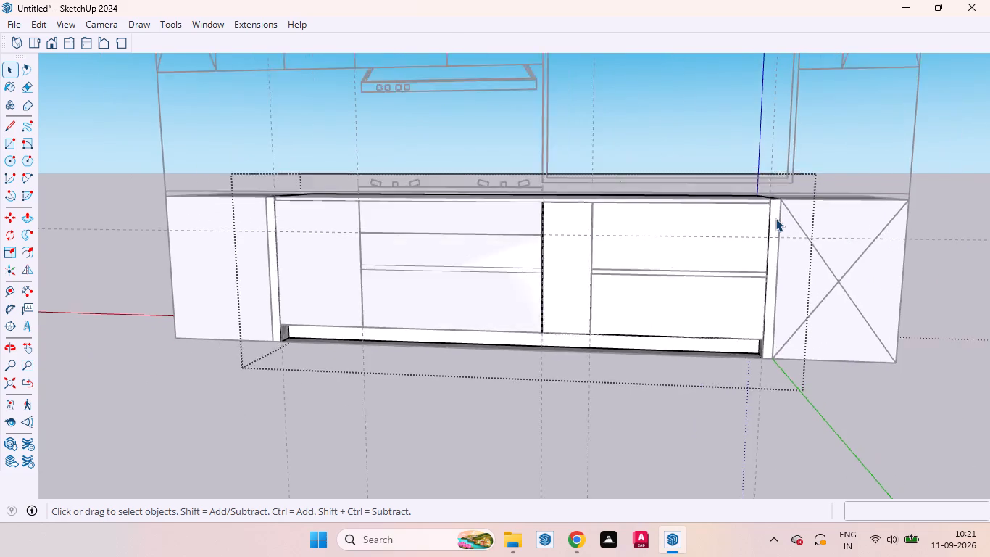
{"action": "scroll", "coordinate": [775, 218], "scroll_direction": "up", "scroll_amount": 18}
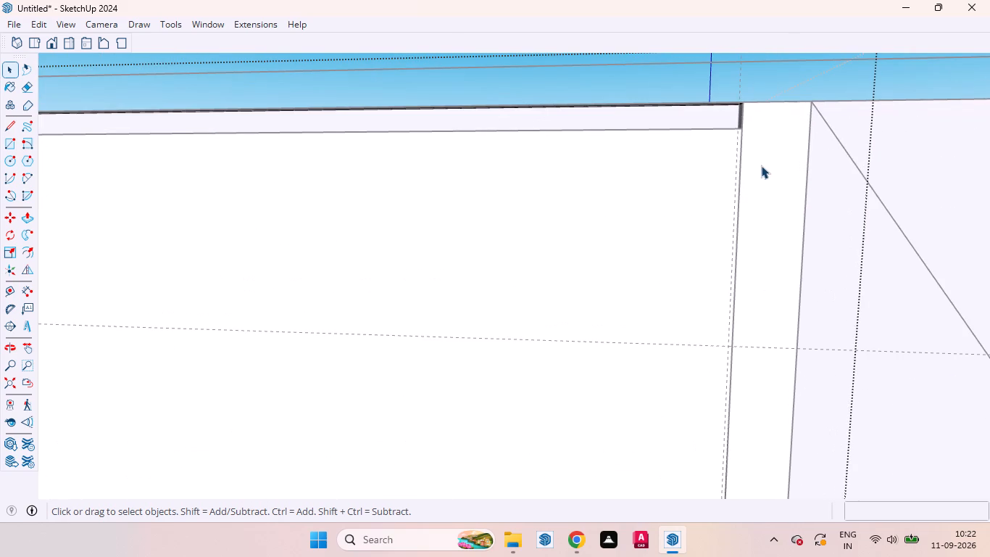
Draw a vertical gap rectangle about 1/8" by 2' 4" between the second drawer unit and the end panel, down to the skirting.
{"action": "key", "text": "r"}
{"action": "scroll", "coordinate": [737, 133], "scroll_direction": "up", "scroll_amount": 9}
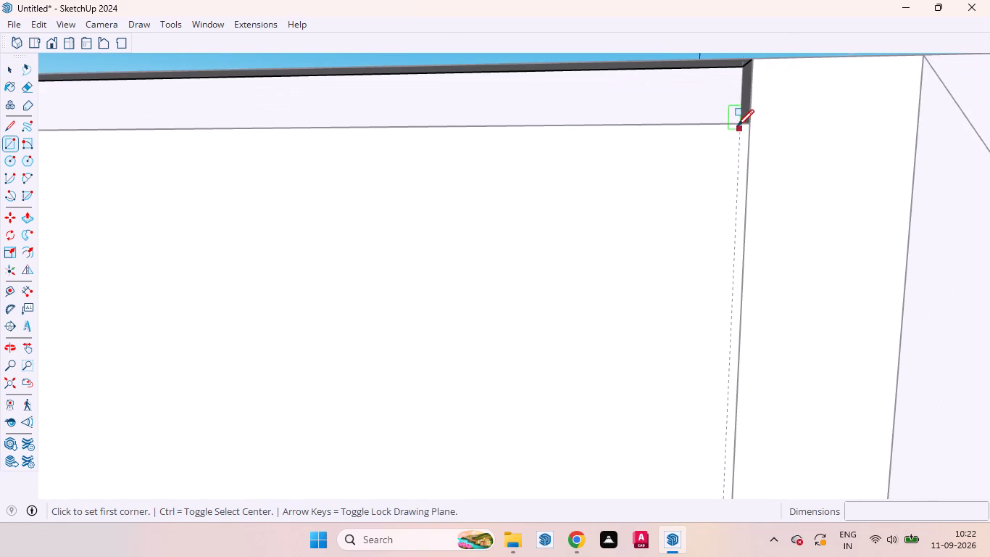
{"action": "left_click", "coordinate": [737, 126]}
{"action": "scroll", "coordinate": [735, 223], "scroll_direction": "down", "scroll_amount": 19}
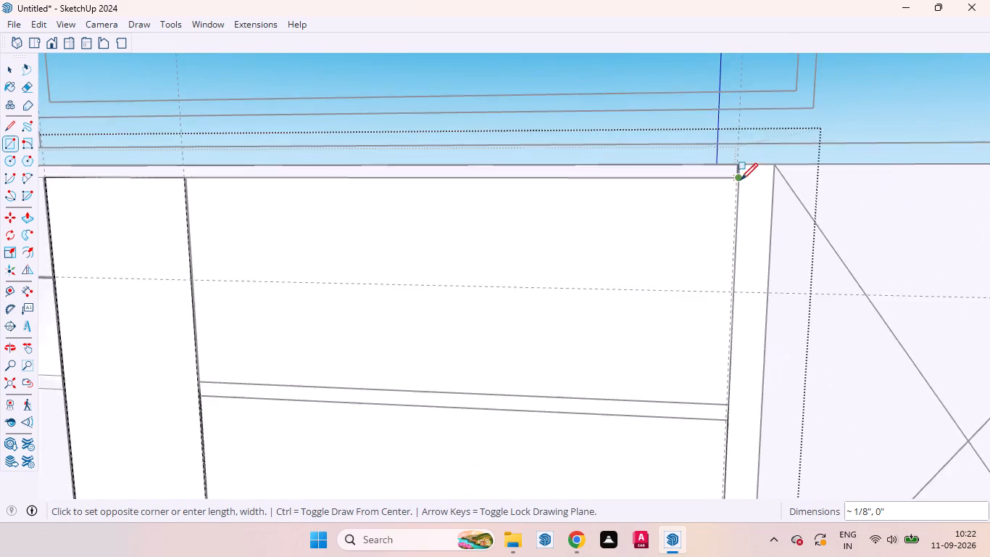
{"action": "scroll", "coordinate": [741, 179], "scroll_direction": "down", "scroll_amount": 12}
{"action": "scroll", "coordinate": [729, 336], "scroll_direction": "up", "scroll_amount": 7}
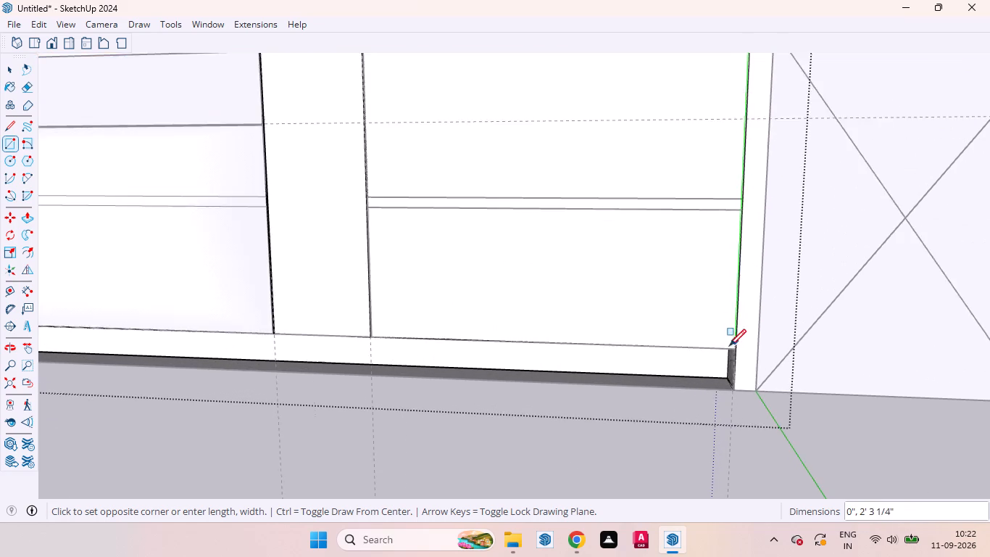
{"action": "scroll", "coordinate": [729, 346], "scroll_direction": "up", "scroll_amount": 16}
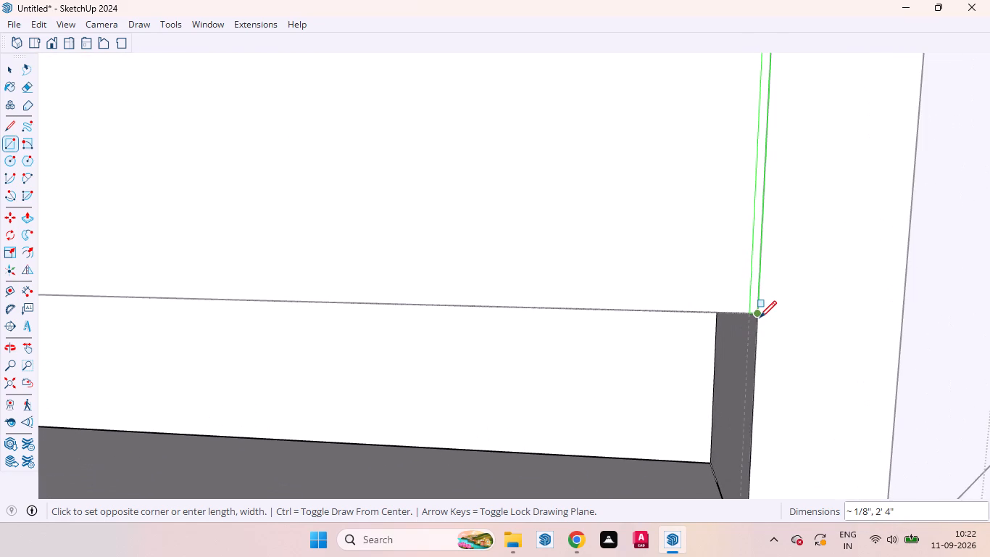
{"action": "left_click", "coordinate": [760, 315]}
Push the vertical gap strip beside the end panel inward by the same distance as the previous push.
{"action": "key", "text": "space"}
{"action": "left_click", "coordinate": [754, 297]}
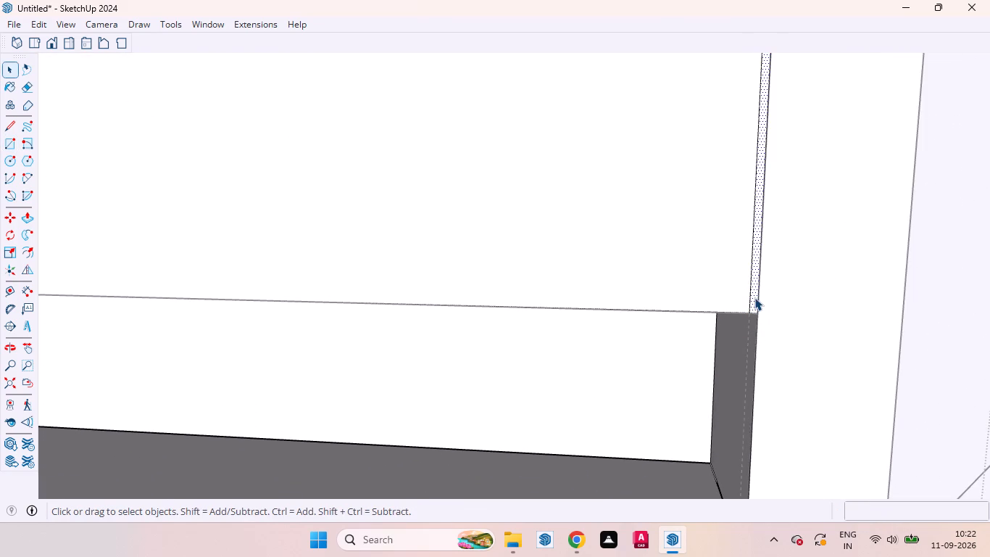
{"action": "key", "text": "p"}
{"action": "double_click", "coordinate": [754, 297]}
{"action": "scroll", "coordinate": [760, 309], "scroll_direction": "down", "scroll_amount": 12}
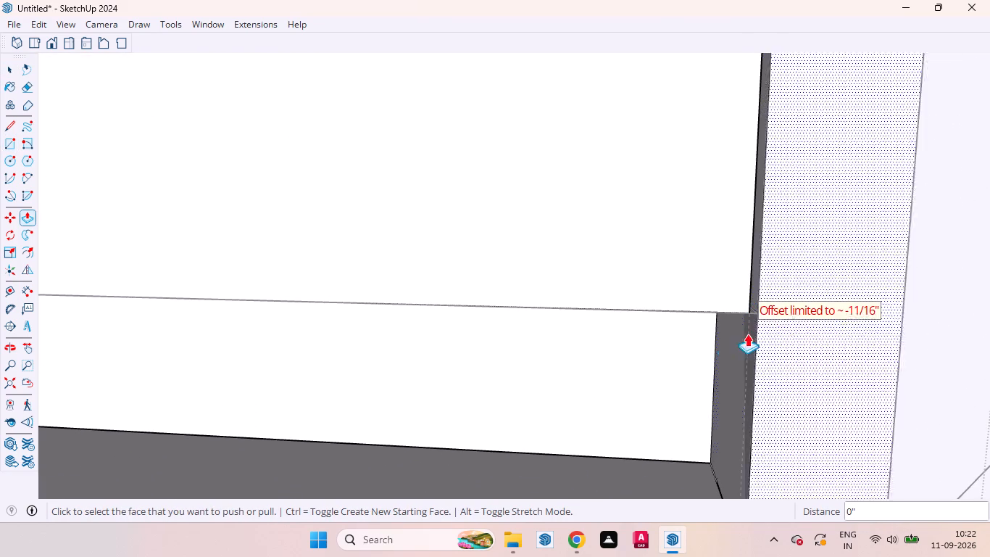
{"action": "scroll", "coordinate": [727, 331], "scroll_direction": "down", "scroll_amount": 6}
{"action": "scroll", "coordinate": [742, 322], "scroll_direction": "up", "scroll_amount": 17}
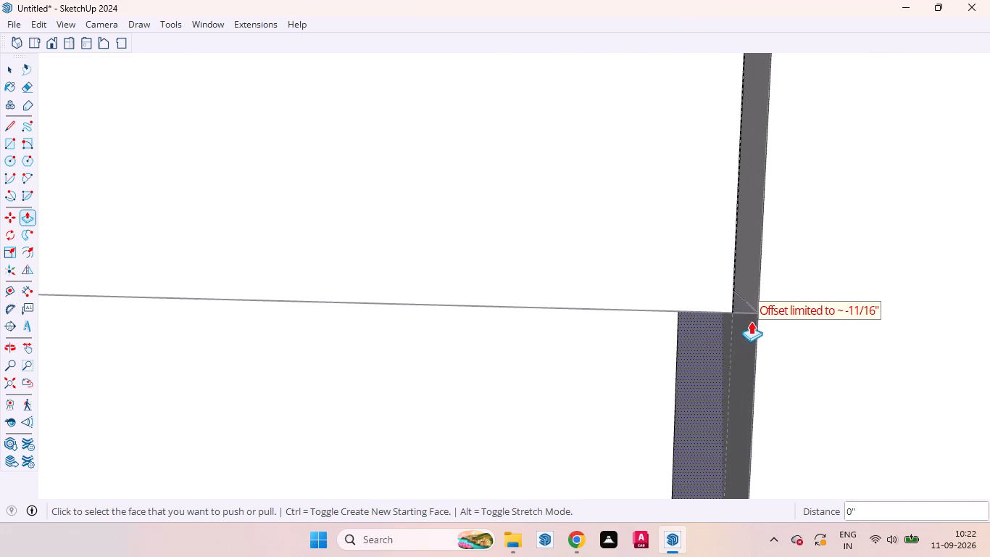
Delete the short edge closing the bottom of the recessed gap beside the end panel, above the skirting.
{"action": "key", "text": "space"}
{"action": "left_click", "coordinate": [746, 313]}
{"action": "scroll", "coordinate": [746, 302], "scroll_direction": "down", "scroll_amount": 3}
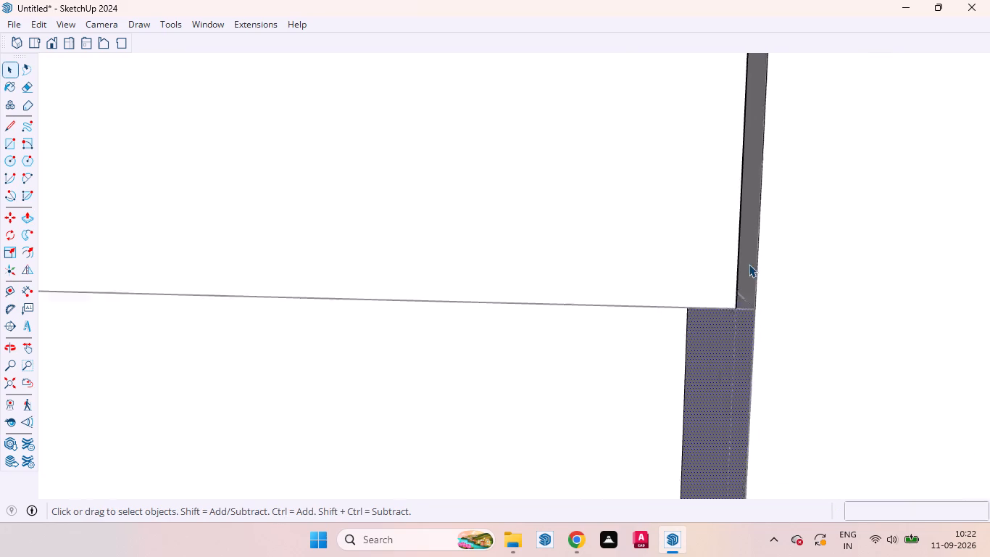
{"action": "scroll", "coordinate": [749, 264], "scroll_direction": "down", "scroll_amount": 20}
{"action": "scroll", "coordinate": [749, 264], "scroll_direction": "down", "scroll_amount": 4}
{"action": "left_click", "coordinate": [749, 390]}
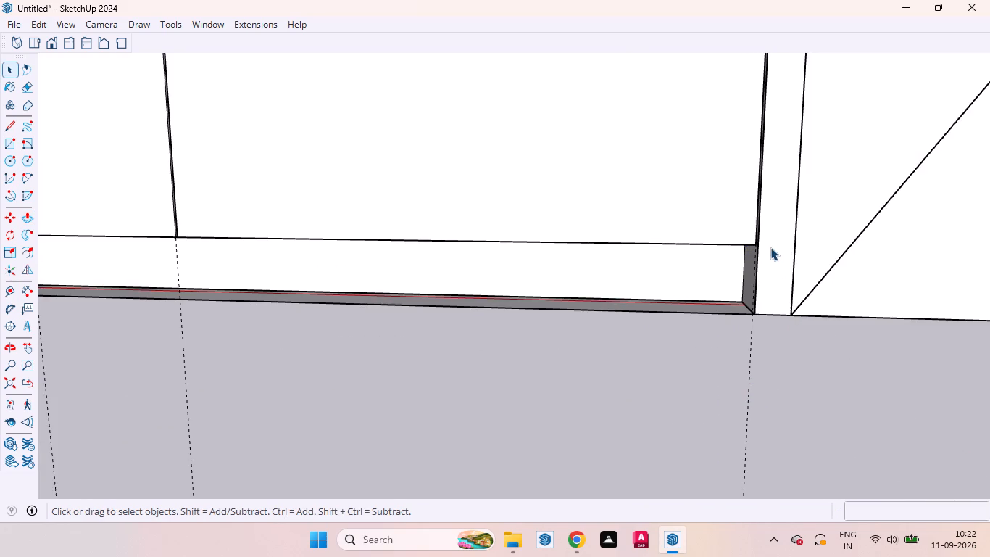
{"action": "scroll", "coordinate": [770, 247], "scroll_direction": "up", "scroll_amount": 20}
{"action": "scroll", "coordinate": [770, 247], "scroll_direction": "up", "scroll_amount": 5}
{"action": "middle_click_drag", "start_coordinate": [768, 249], "coordinate": [752, 265]}
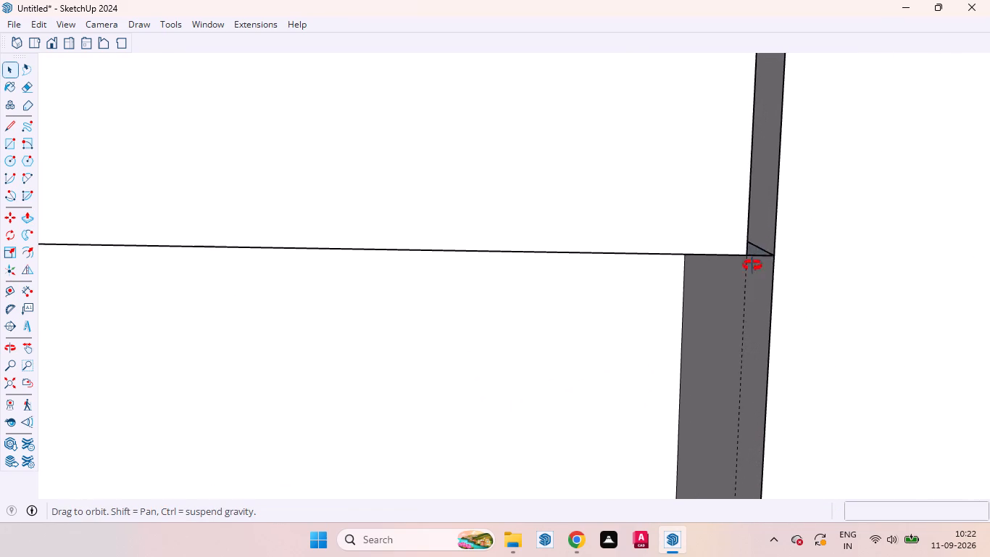
{"action": "middle_click_drag", "start_coordinate": [752, 265], "coordinate": [673, 265]}
{"action": "scroll", "coordinate": [751, 268], "scroll_direction": "up", "scroll_amount": 6}
{"action": "left_click", "coordinate": [789, 273]}
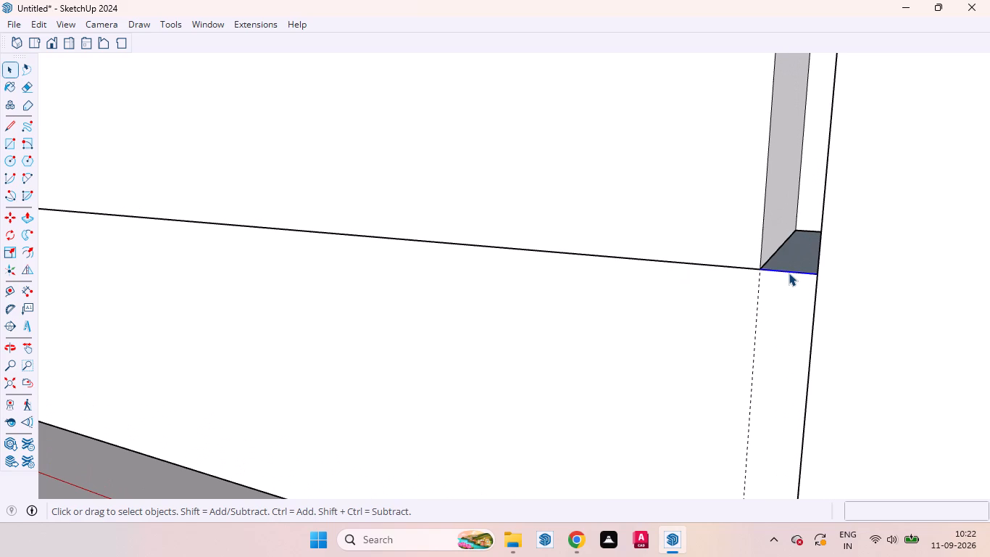
{"action": "key", "text": "Delete"}
Delete the small bottom face of the recessed gap between the narrow door and the second drawer unit.
{"action": "scroll", "coordinate": [819, 263], "scroll_direction": "down", "scroll_amount": 16}
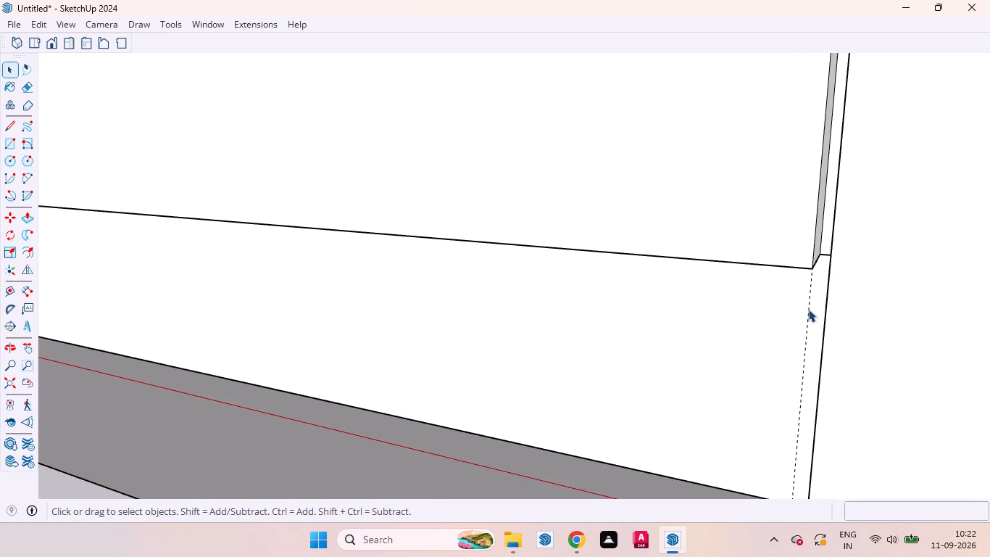
{"action": "scroll", "coordinate": [808, 309], "scroll_direction": "down", "scroll_amount": 17}
{"action": "scroll", "coordinate": [870, 353], "scroll_direction": "down", "scroll_amount": 7}
{"action": "scroll", "coordinate": [531, 296], "scroll_direction": "up", "scroll_amount": 3}
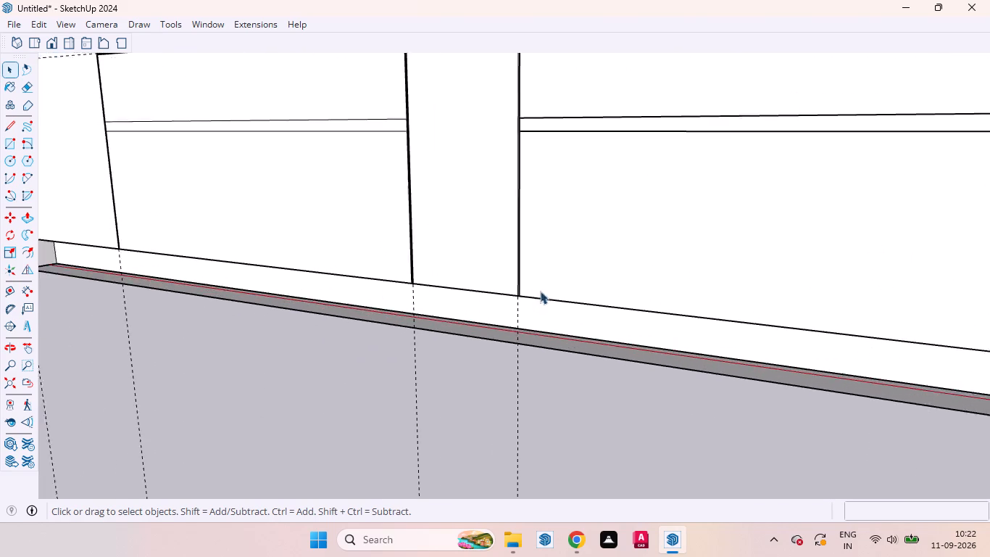
{"action": "scroll", "coordinate": [540, 291], "scroll_direction": "up", "scroll_amount": 20}
{"action": "scroll", "coordinate": [540, 291], "scroll_direction": "up", "scroll_amount": 13}
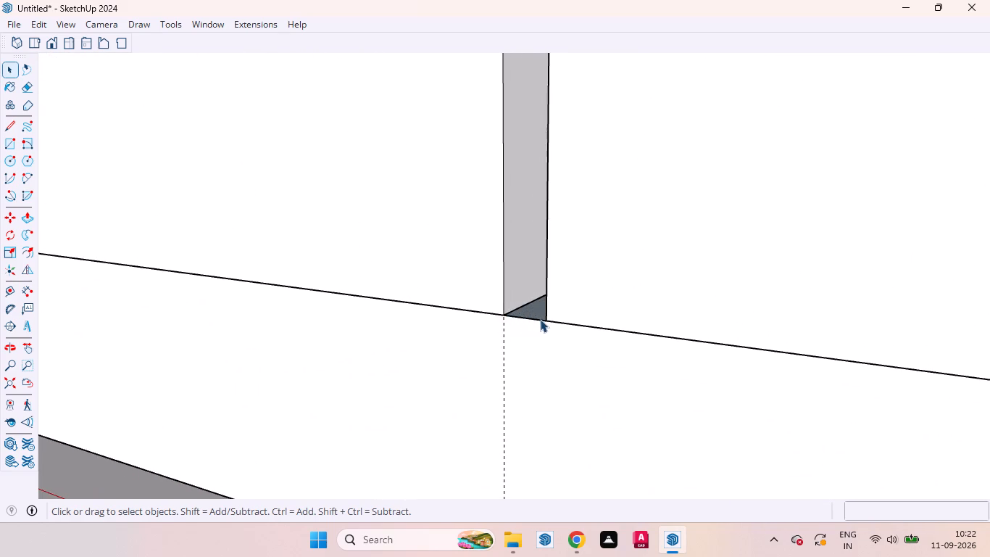
{"action": "left_click", "coordinate": [536, 319]}
{"action": "triple_click", "coordinate": [536, 319]}
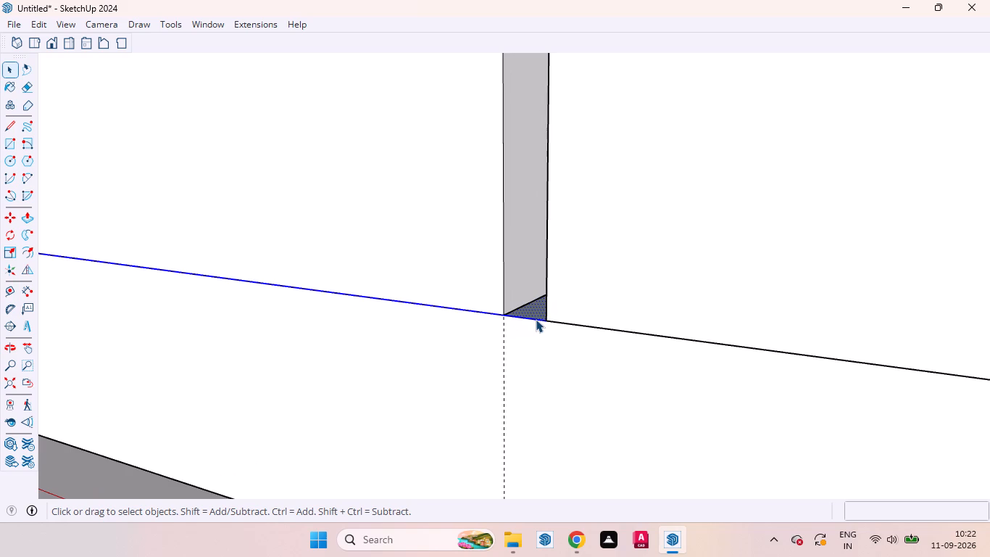
{"action": "left_click", "coordinate": [532, 309]}
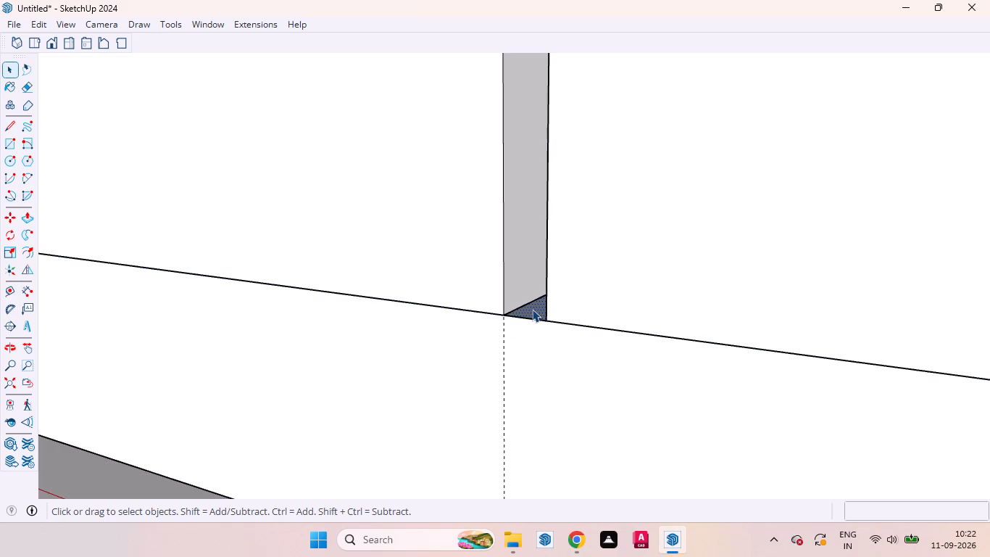
{"action": "key", "text": "Delete"}
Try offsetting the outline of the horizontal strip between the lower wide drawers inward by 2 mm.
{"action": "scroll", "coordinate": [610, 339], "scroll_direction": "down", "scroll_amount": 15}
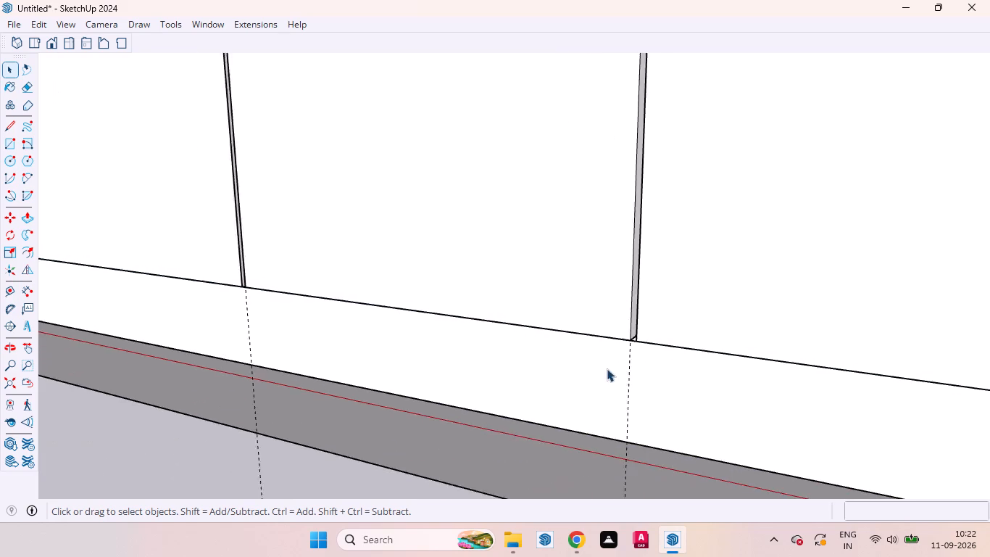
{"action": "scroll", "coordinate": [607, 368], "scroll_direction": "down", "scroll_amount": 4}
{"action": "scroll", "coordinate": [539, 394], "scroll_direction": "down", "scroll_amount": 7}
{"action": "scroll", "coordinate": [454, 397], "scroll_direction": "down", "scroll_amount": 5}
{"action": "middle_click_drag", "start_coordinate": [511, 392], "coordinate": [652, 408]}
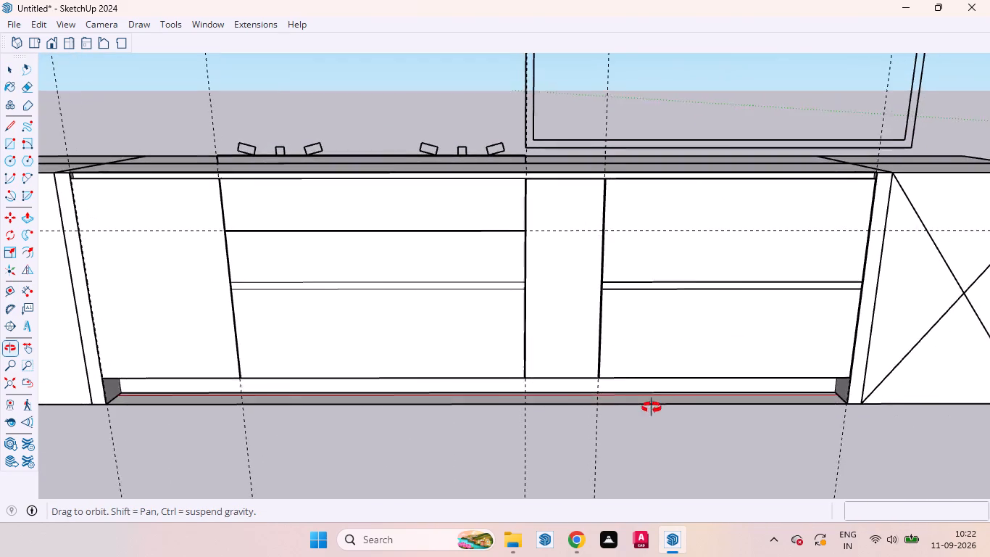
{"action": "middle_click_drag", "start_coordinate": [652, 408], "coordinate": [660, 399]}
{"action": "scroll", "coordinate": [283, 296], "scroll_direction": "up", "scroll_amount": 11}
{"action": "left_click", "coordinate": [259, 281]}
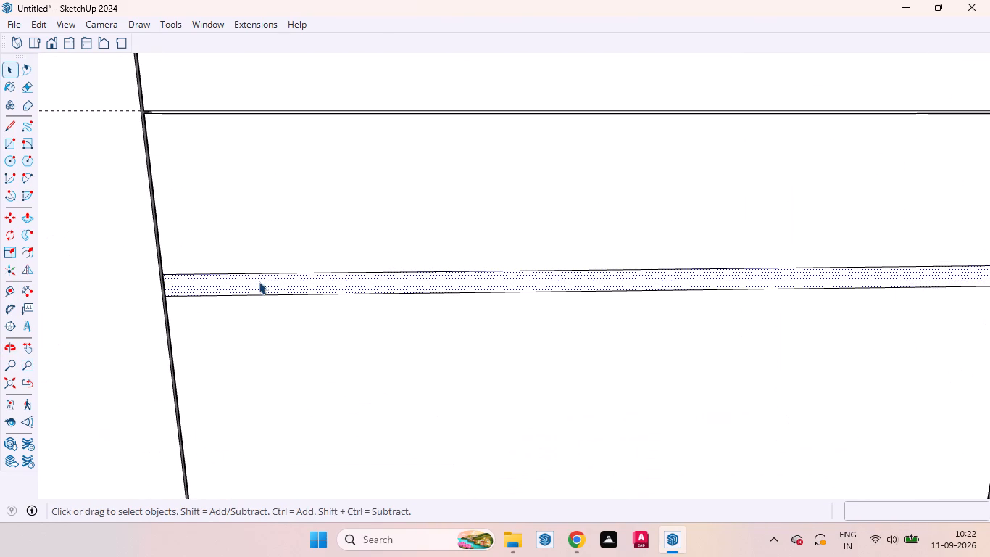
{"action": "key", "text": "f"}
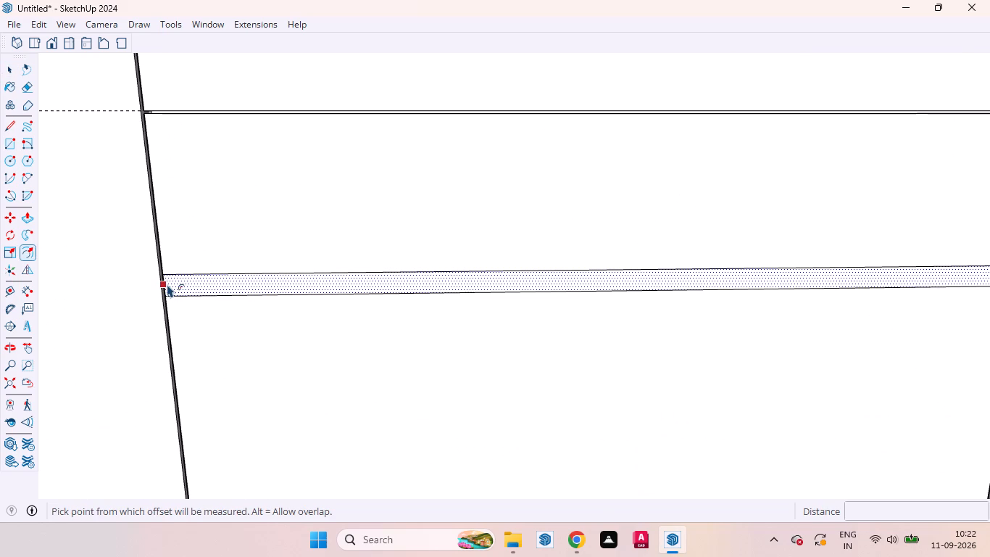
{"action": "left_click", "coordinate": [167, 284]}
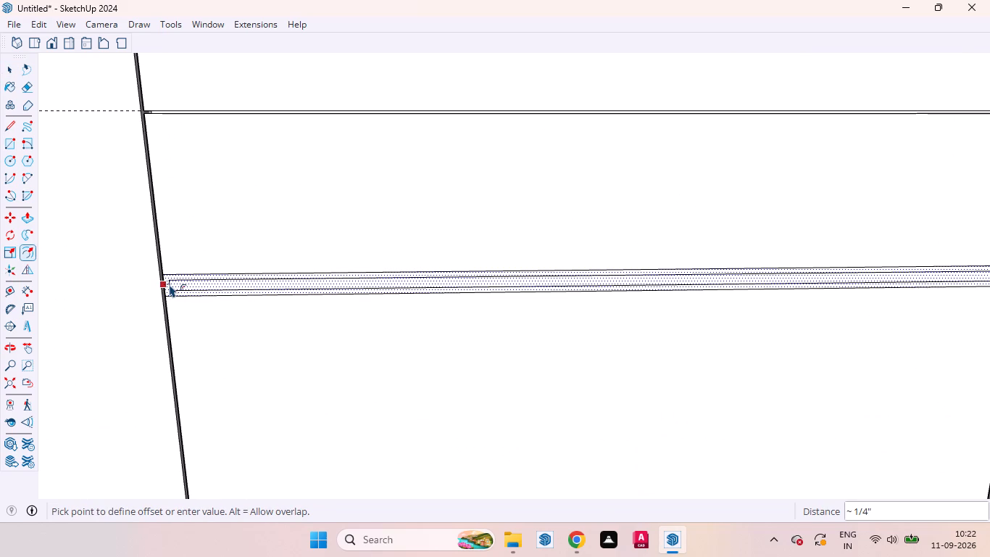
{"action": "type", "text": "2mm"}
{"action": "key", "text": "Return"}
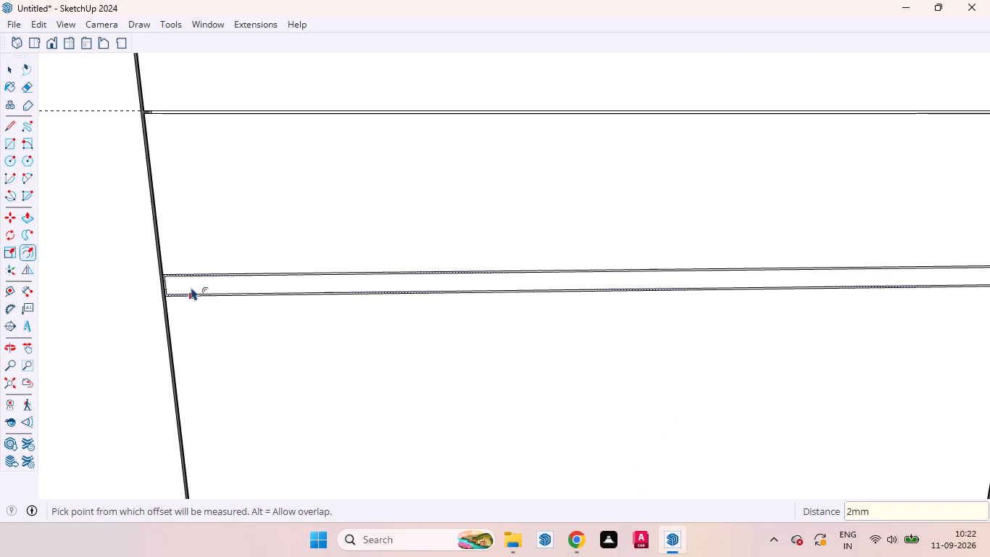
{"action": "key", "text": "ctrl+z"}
Offset the outline of the horizontal strip between the lower wide drawers inward about 1/4".
{"action": "left_click", "coordinate": [168, 284]}
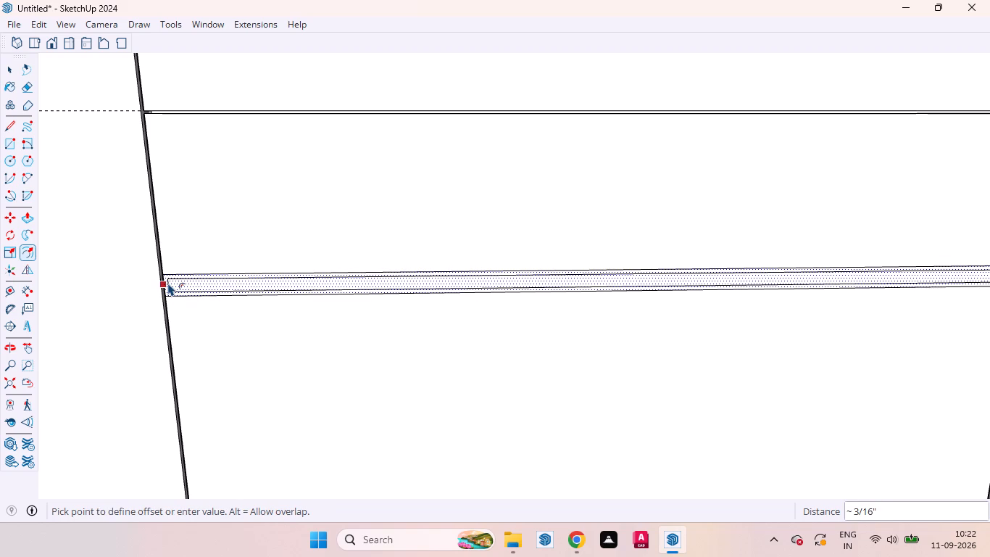
{"action": "scroll", "coordinate": [168, 284], "scroll_direction": "up", "scroll_amount": 9}
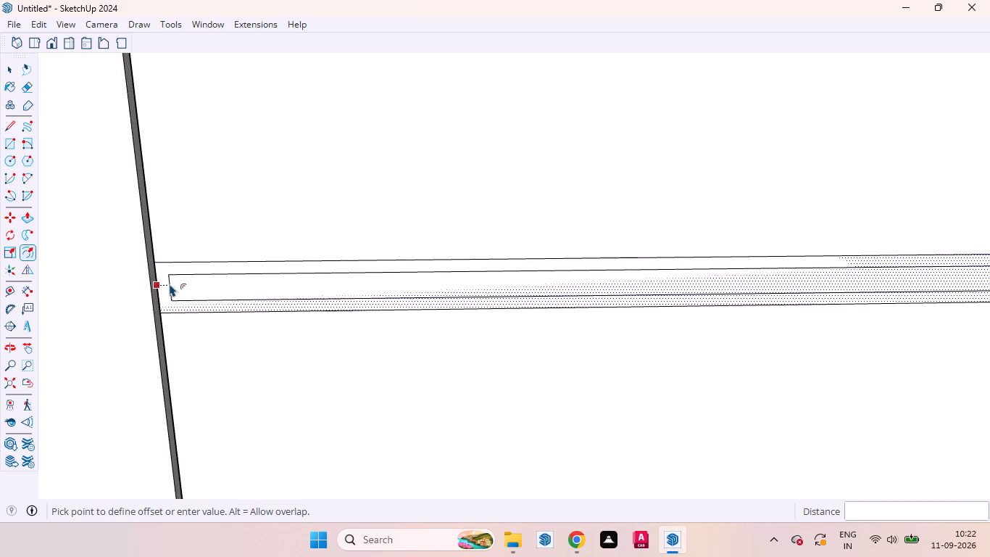
{"action": "left_click", "coordinate": [171, 285]}
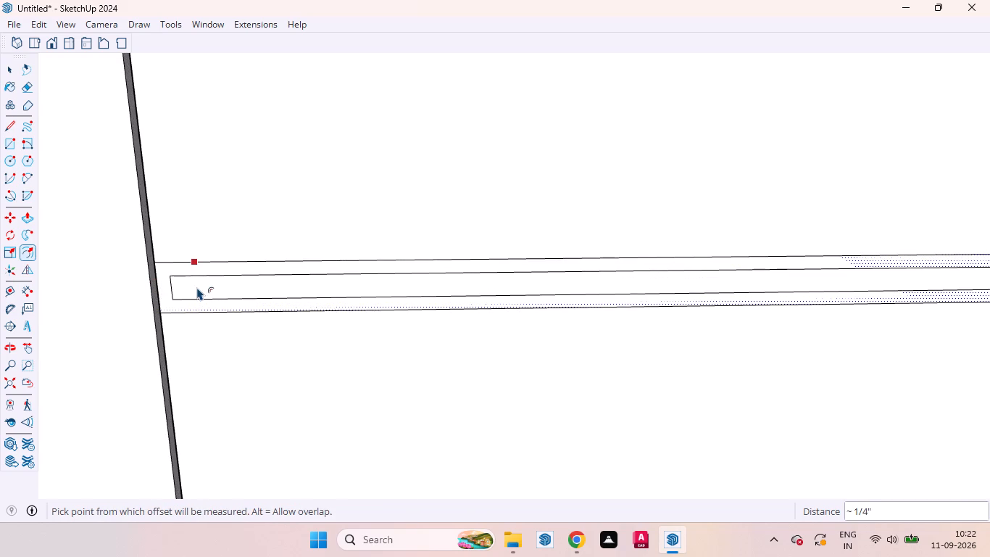
Push the inset face of the strip between the lower wide drawers inward by the same distance as the previous push.
{"action": "key", "text": "space"}
{"action": "left_click", "coordinate": [201, 286]}
{"action": "triple_click", "coordinate": [203, 284]}
{"action": "double_click", "coordinate": [203, 284]}
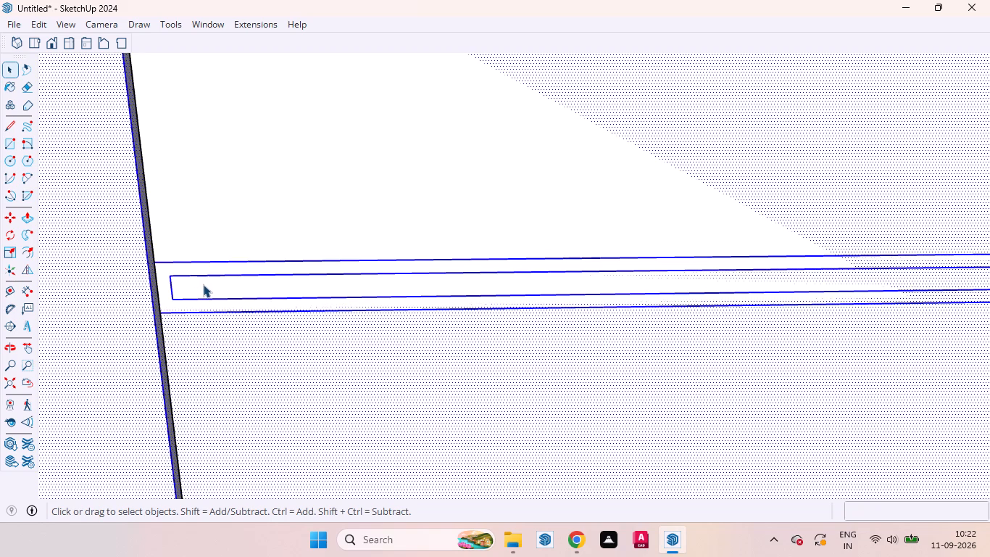
{"action": "scroll", "coordinate": [227, 265], "scroll_direction": "down", "scroll_amount": 12}
{"action": "scroll", "coordinate": [261, 278], "scroll_direction": "up", "scroll_amount": 5}
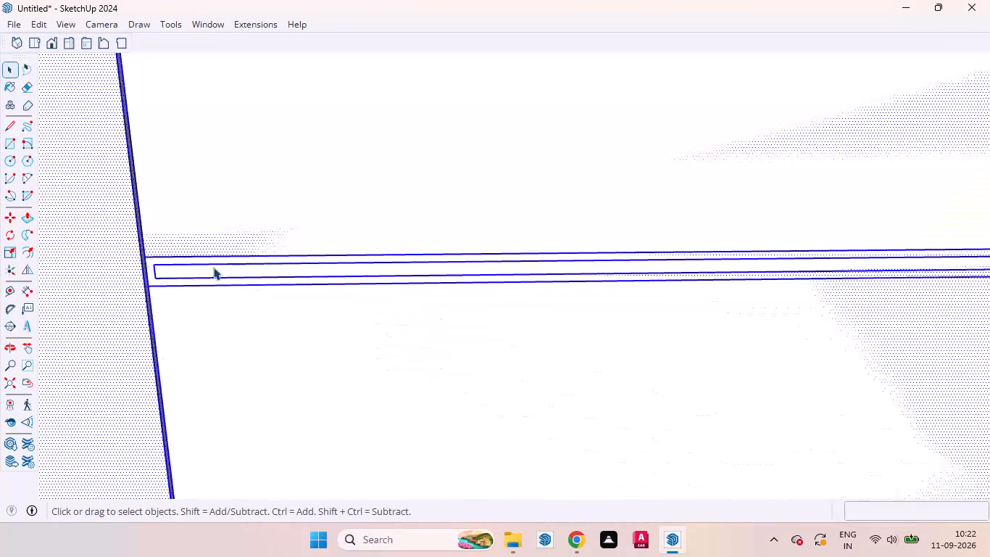
{"action": "left_click", "coordinate": [213, 265]}
{"action": "left_click", "coordinate": [222, 271]}
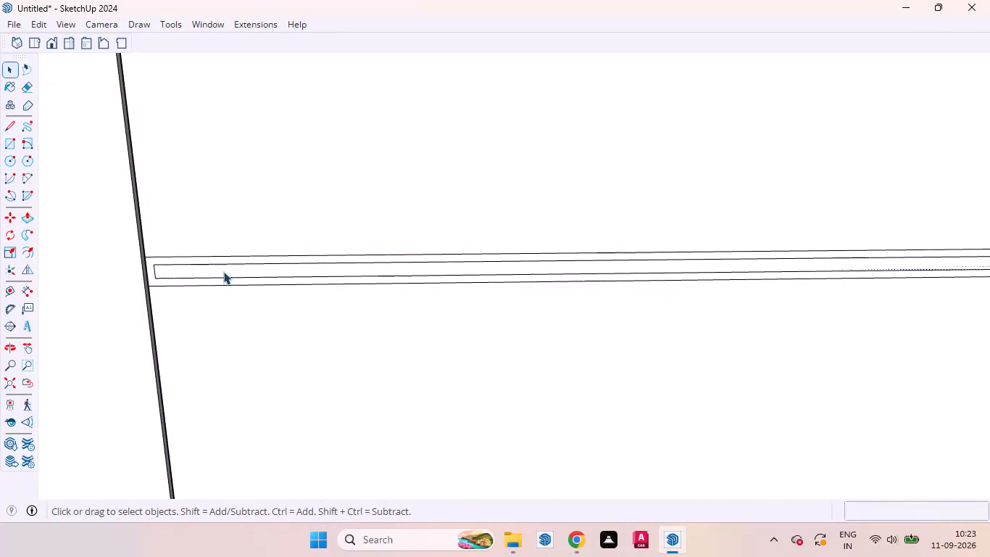
{"action": "scroll", "coordinate": [196, 270], "scroll_direction": "down", "scroll_amount": 5}
{"action": "key", "text": "p"}
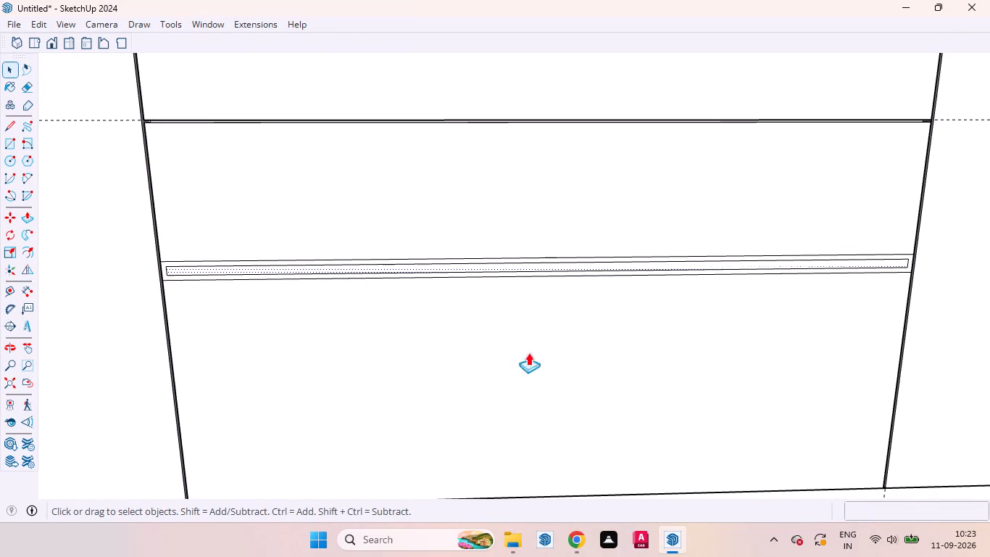
{"action": "scroll", "coordinate": [903, 268], "scroll_direction": "up", "scroll_amount": 11}
{"action": "double_click", "coordinate": [894, 254]}
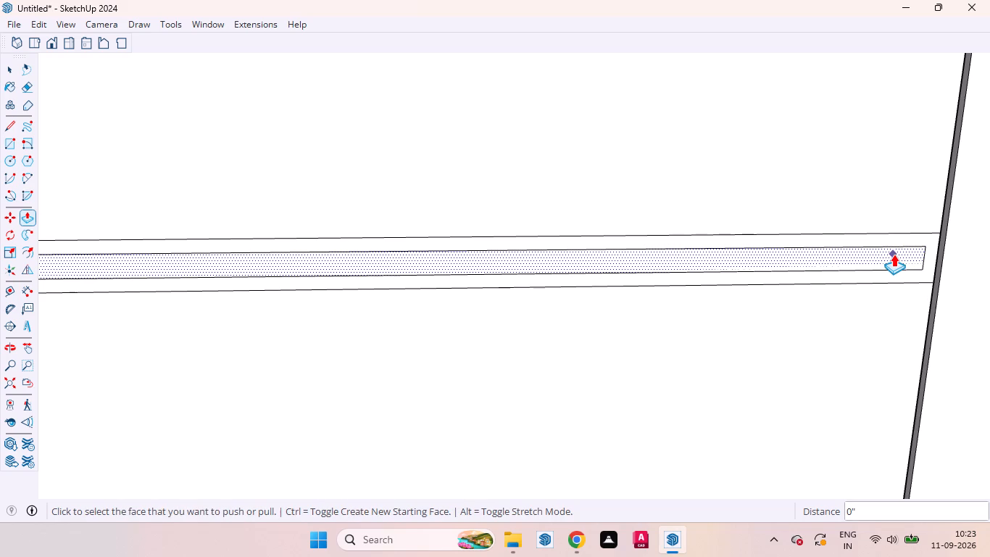
Push the inset face between the lower wide drawers inward once more, repeating the previous push distance.
{"action": "scroll", "coordinate": [870, 291], "scroll_direction": "down", "scroll_amount": 7}
{"action": "key", "text": "space"}
{"action": "scroll", "coordinate": [849, 318], "scroll_direction": "down", "scroll_amount": 6}
{"action": "scroll", "coordinate": [931, 321], "scroll_direction": "down", "scroll_amount": 5}
{"action": "scroll", "coordinate": [554, 348], "scroll_direction": "up", "scroll_amount": 18}
{"action": "triple_click", "coordinate": [424, 271]}
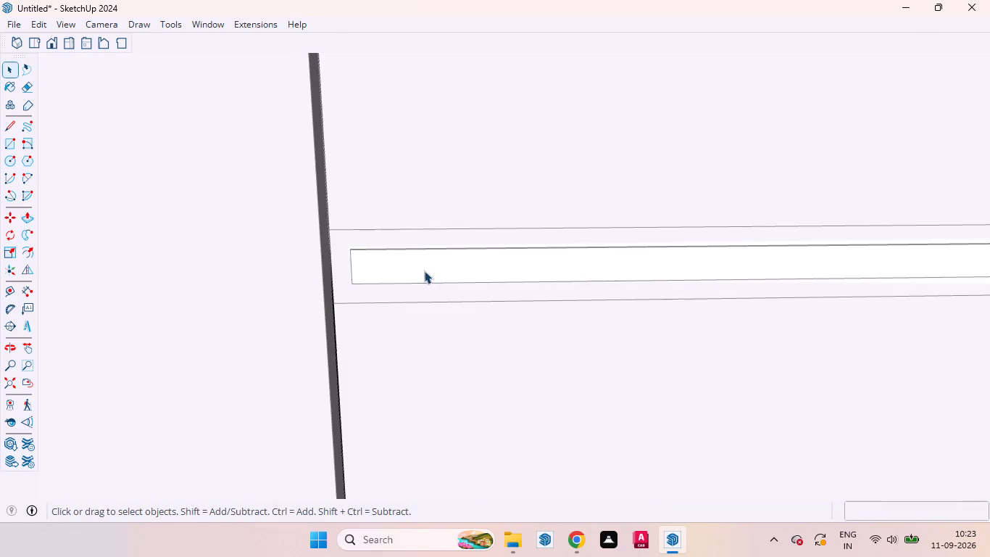
{"action": "key", "text": "p"}
{"action": "double_click", "coordinate": [474, 260]}
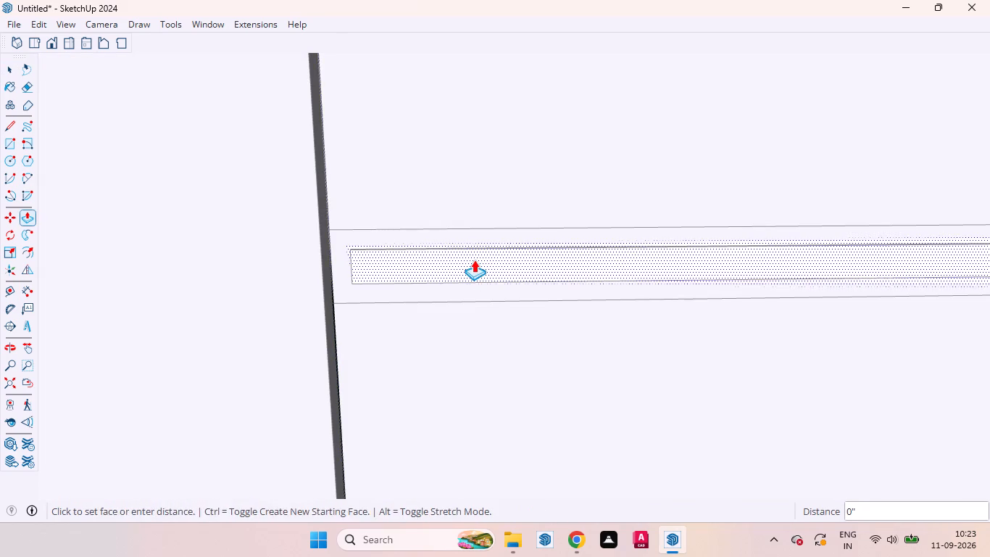
{"action": "scroll", "coordinate": [320, 317], "scroll_direction": "down", "scroll_amount": 4}
{"action": "scroll", "coordinate": [312, 318], "scroll_direction": "up", "scroll_amount": 1}
{"action": "scroll", "coordinate": [311, 318], "scroll_direction": "down", "scroll_amount": 9}
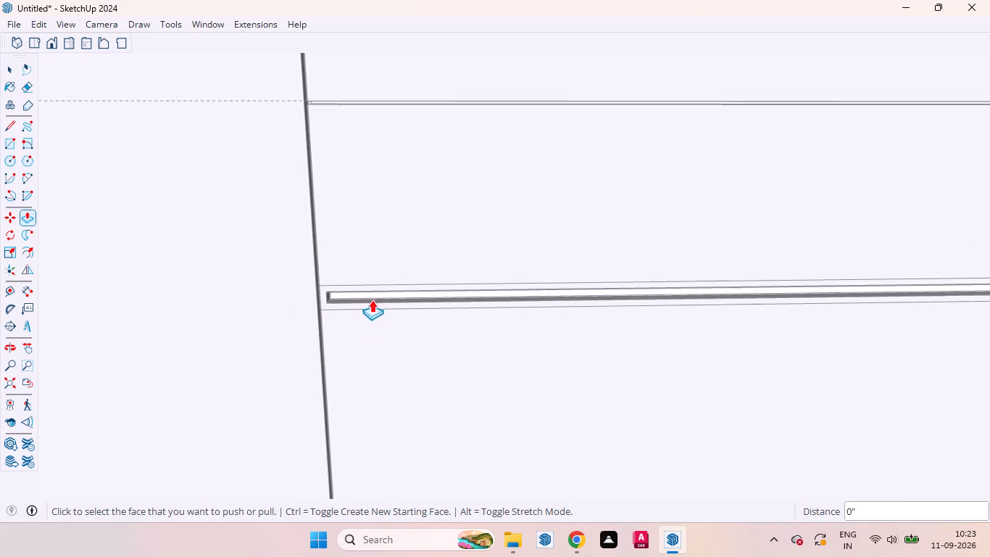
{"action": "scroll", "coordinate": [369, 297], "scroll_direction": "up", "scroll_amount": 1}
{"action": "scroll", "coordinate": [369, 297], "scroll_direction": "down", "scroll_amount": 18}
{"action": "key", "text": "space"}
{"action": "scroll", "coordinate": [599, 267], "scroll_direction": "up", "scroll_amount": 2}
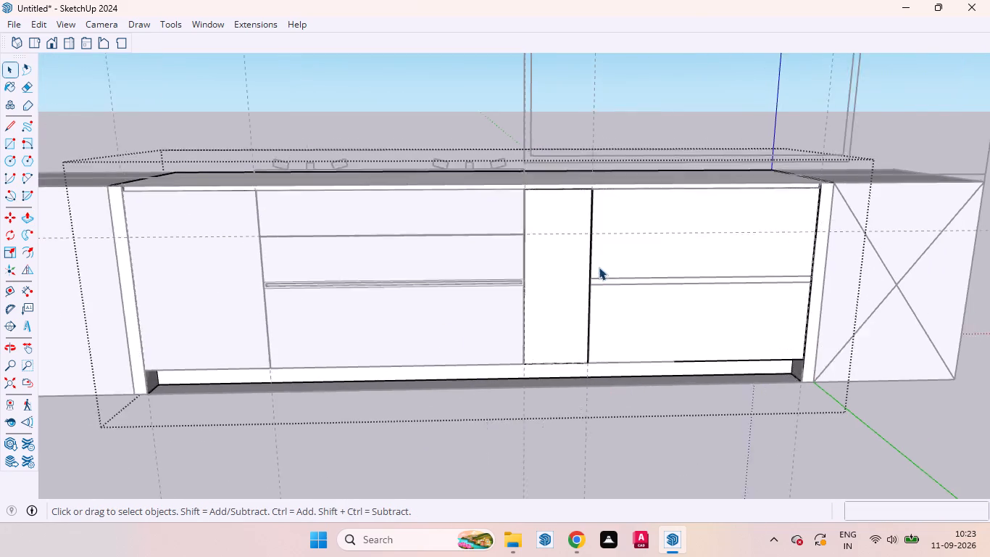
{"action": "scroll", "coordinate": [599, 267], "scroll_direction": "up", "scroll_amount": 13}
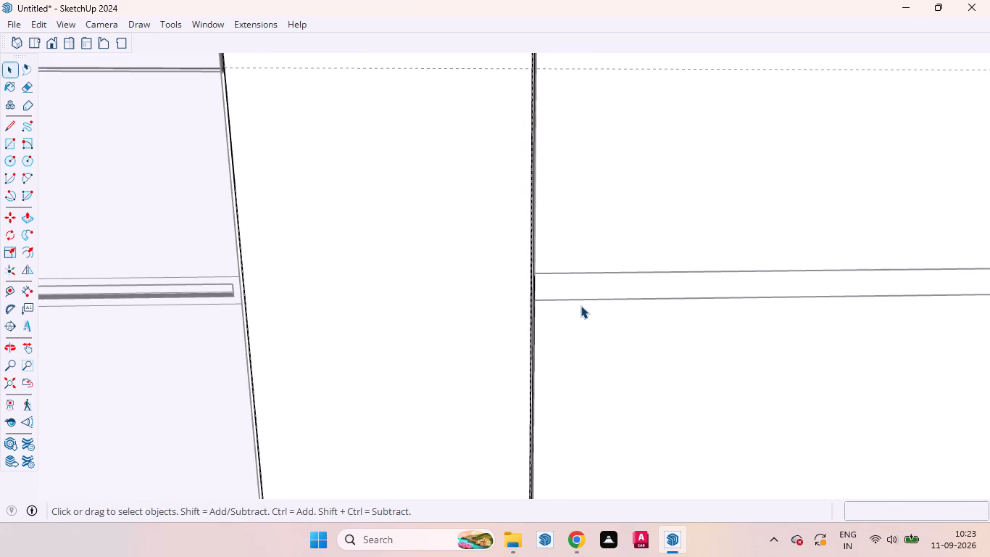
Draw a rectangle about 2' 11" long over the horizontal strip between the right-hand upper and lower drawer fronts.
{"action": "key", "text": "f"}
{"action": "scroll", "coordinate": [548, 284], "scroll_direction": "up", "scroll_amount": 5}
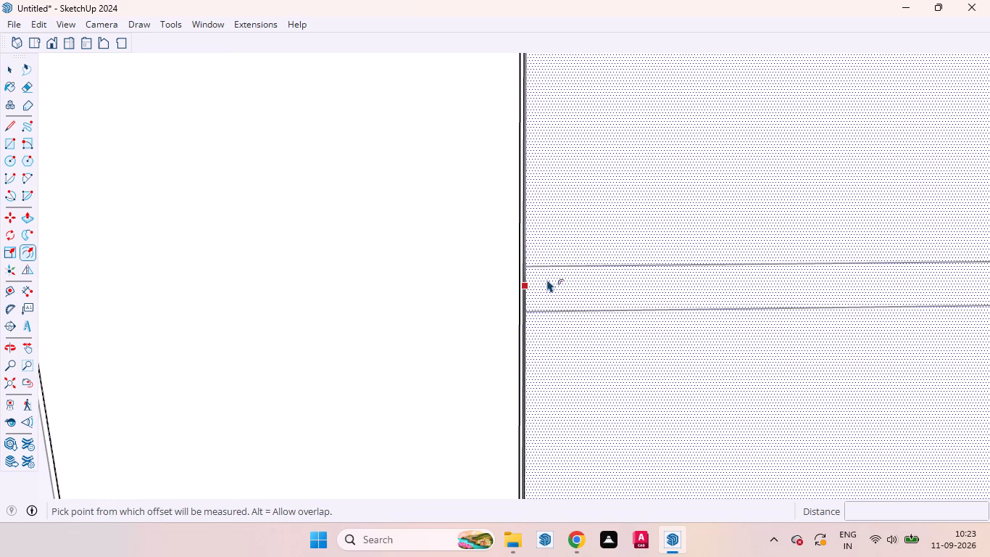
{"action": "key", "text": "space"}
{"action": "key", "text": "r"}
{"action": "scroll", "coordinate": [542, 288], "scroll_direction": "up", "scroll_amount": 3}
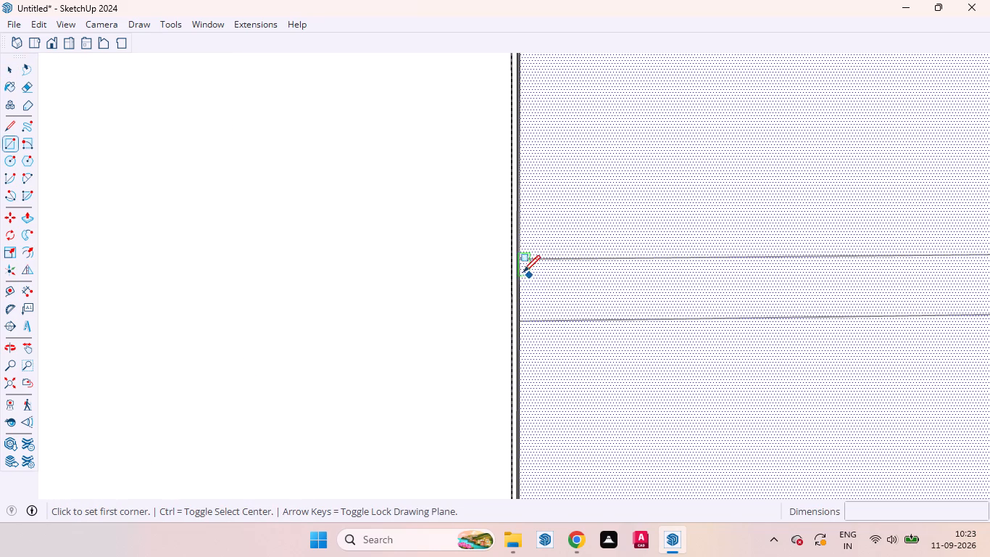
{"action": "left_click", "coordinate": [518, 262]}
{"action": "scroll", "coordinate": [438, 347], "scroll_direction": "down", "scroll_amount": 20}
{"action": "scroll", "coordinate": [438, 347], "scroll_direction": "down", "scroll_amount": 1}
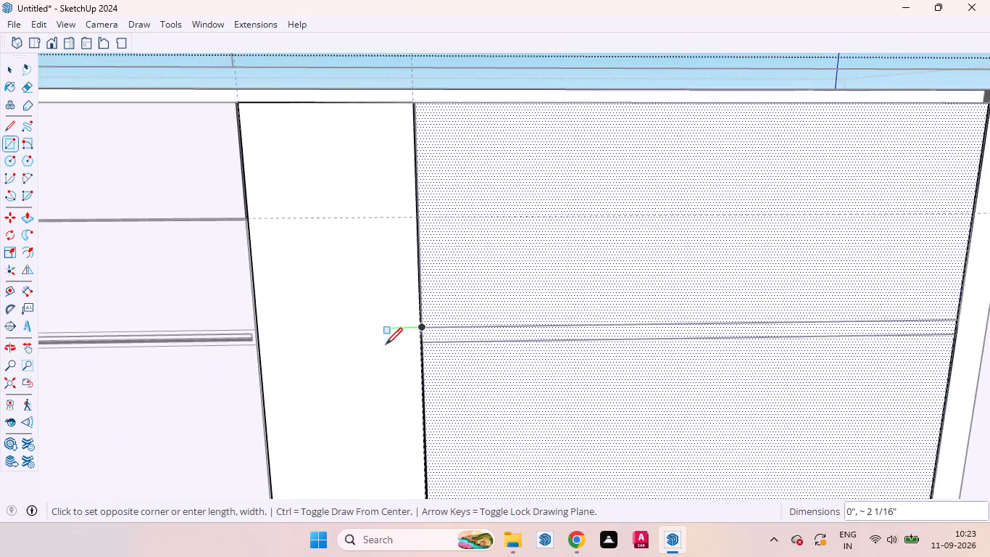
{"action": "scroll", "coordinate": [386, 344], "scroll_direction": "down", "scroll_amount": 3}
{"action": "scroll", "coordinate": [760, 337], "scroll_direction": "up", "scroll_amount": 20}
{"action": "scroll", "coordinate": [760, 337], "scroll_direction": "up", "scroll_amount": 2}
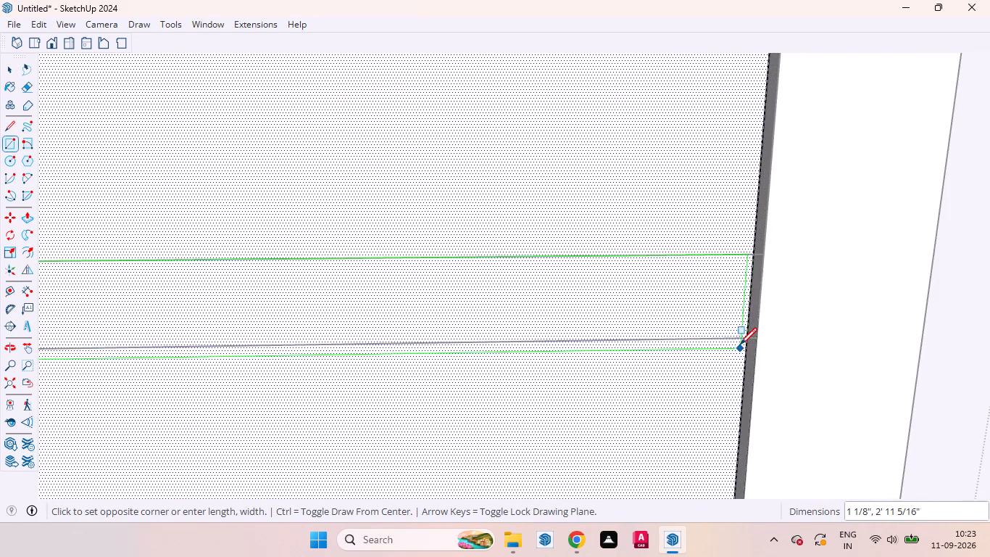
{"action": "left_click", "coordinate": [746, 340]}
{"action": "key", "text": "space"}
Offset the outline of the strip between the right-hand drawers inward, repeating the previous offset distance.
{"action": "left_click", "coordinate": [673, 311]}
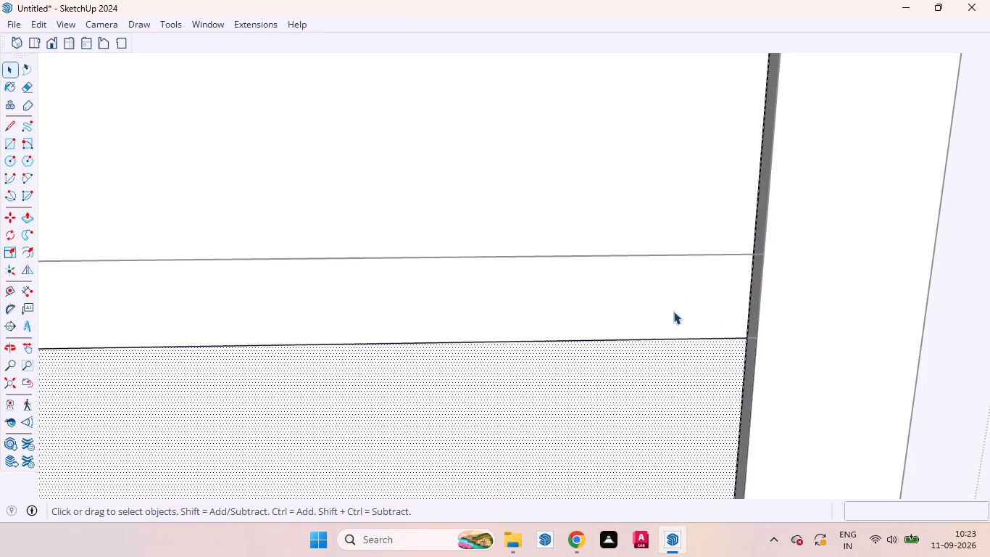
{"action": "key", "text": "f"}
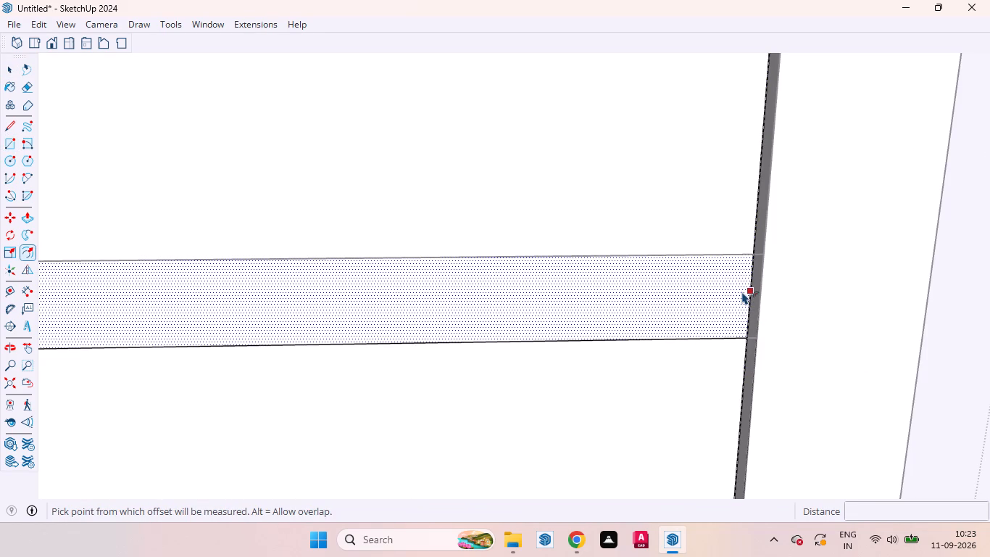
{"action": "double_click", "coordinate": [742, 292]}
{"action": "key", "text": "space"}
Push the inset face of the right-hand drawer strip inward by the previous push distance and exit the cabinet group.
{"action": "left_click", "coordinate": [691, 292]}
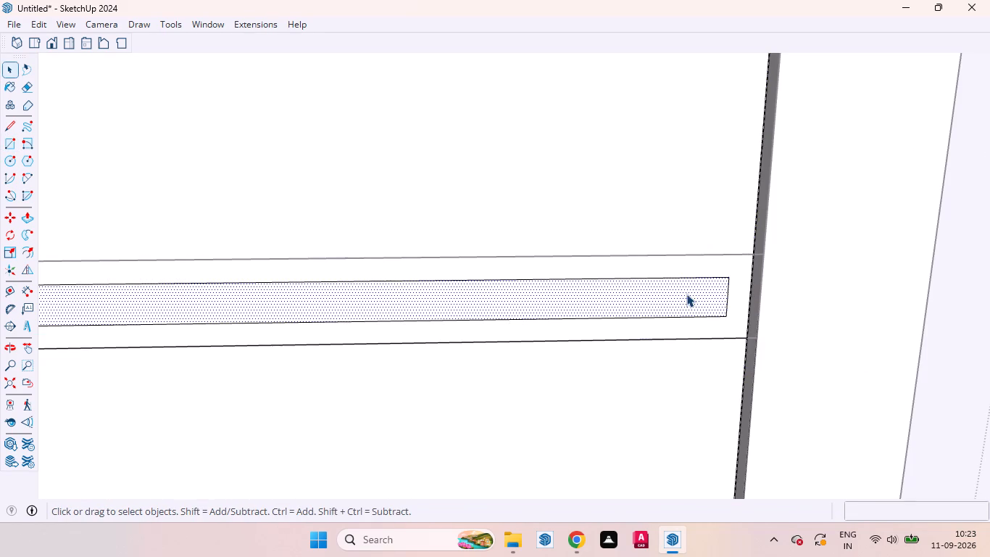
{"action": "key", "text": "p"}
{"action": "double_click", "coordinate": [683, 297]}
{"action": "scroll", "coordinate": [764, 313], "scroll_direction": "down", "scroll_amount": 8}
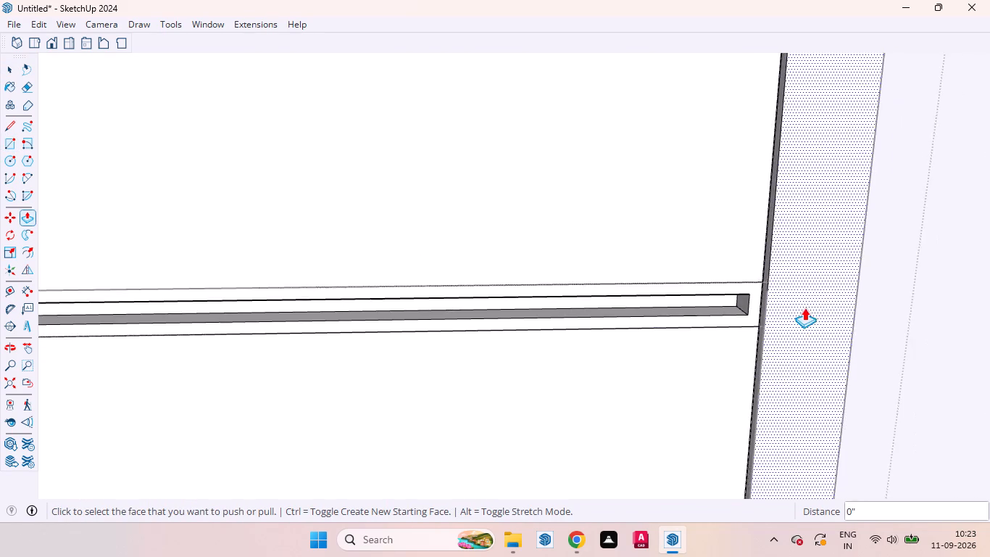
{"action": "scroll", "coordinate": [804, 308], "scroll_direction": "down", "scroll_amount": 20}
{"action": "scroll", "coordinate": [804, 308], "scroll_direction": "down", "scroll_amount": 3}
{"action": "key", "text": "space"}
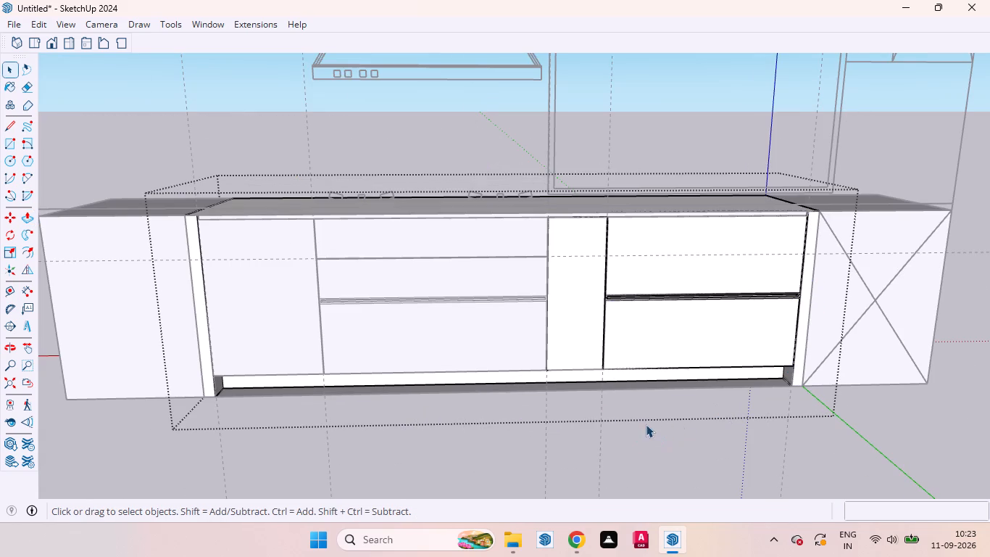
{"action": "scroll", "coordinate": [204, 242], "scroll_direction": "up", "scroll_amount": 5}
{"action": "scroll", "coordinate": [307, 222], "scroll_direction": "down", "scroll_amount": 5}
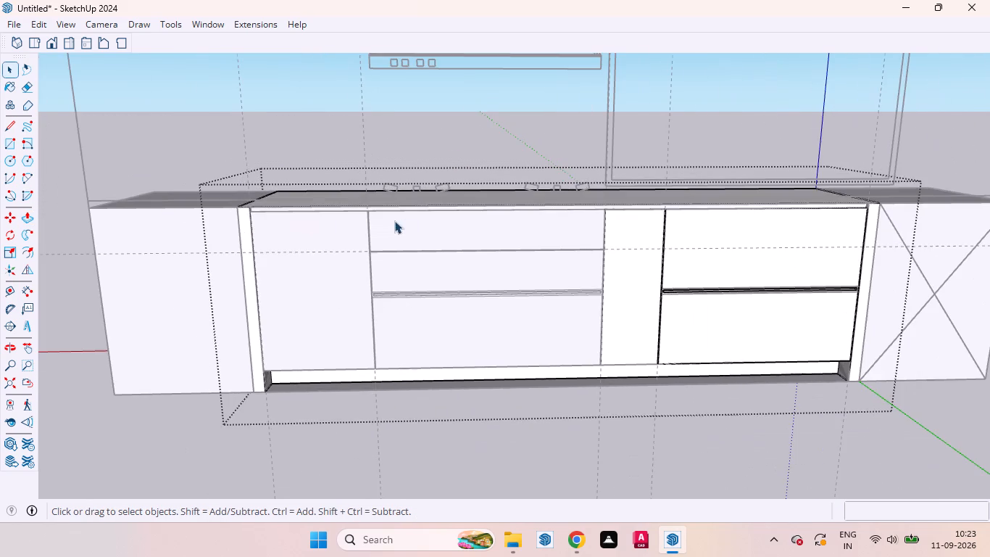
{"action": "scroll", "coordinate": [341, 263], "scroll_direction": "up", "scroll_amount": 5}
{"action": "scroll", "coordinate": [359, 206], "scroll_direction": "up", "scroll_amount": 5}
{"action": "middle_click_drag", "start_coordinate": [412, 202], "coordinate": [436, 300]}
{"action": "scroll", "coordinate": [409, 207], "scroll_direction": "down", "scroll_amount": 3}
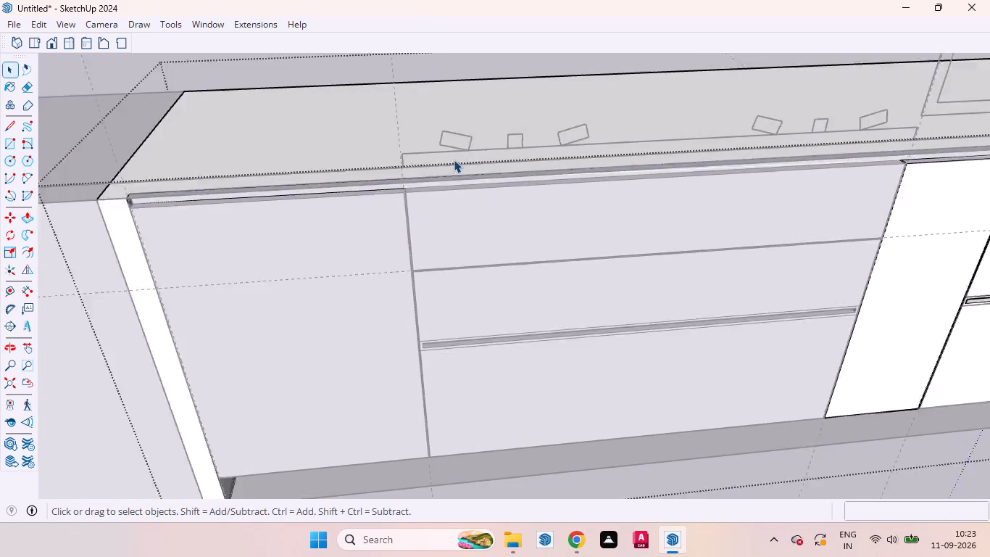
{"action": "scroll", "coordinate": [454, 160], "scroll_direction": "down", "scroll_amount": 7}
{"action": "left_click", "coordinate": [512, 418]}
Examine the base cabinet's upper front edge, the recessed gaps and the left-hand side panel from several angles.
{"action": "scroll", "coordinate": [454, 192], "scroll_direction": "up", "scroll_amount": 11}
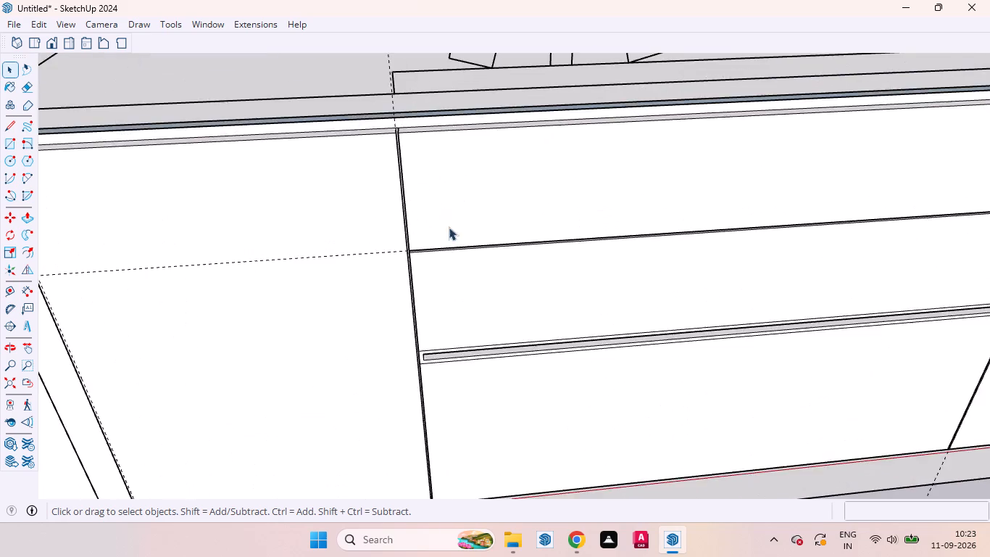
{"action": "scroll", "coordinate": [449, 227], "scroll_direction": "up", "scroll_amount": 4}
{"action": "middle_click_drag", "start_coordinate": [424, 261], "coordinate": [560, 310]}
{"action": "scroll", "coordinate": [502, 284], "scroll_direction": "down", "scroll_amount": 5}
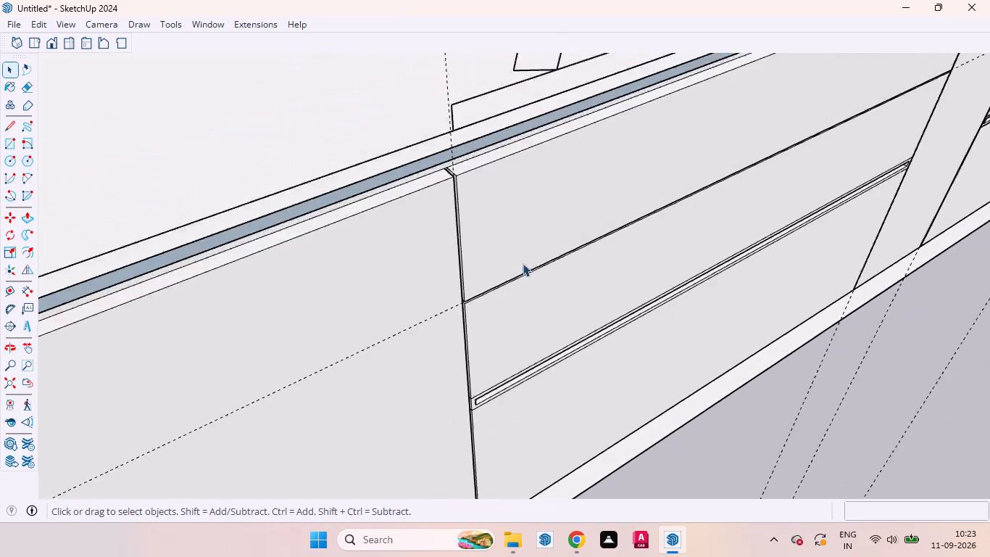
{"action": "scroll", "coordinate": [523, 263], "scroll_direction": "down", "scroll_amount": 1}
{"action": "scroll", "coordinate": [425, 239], "scroll_direction": "down", "scroll_amount": 5}
{"action": "scroll", "coordinate": [238, 276], "scroll_direction": "up", "scroll_amount": 4}
{"action": "middle_click_drag", "start_coordinate": [231, 302], "coordinate": [228, 230]}
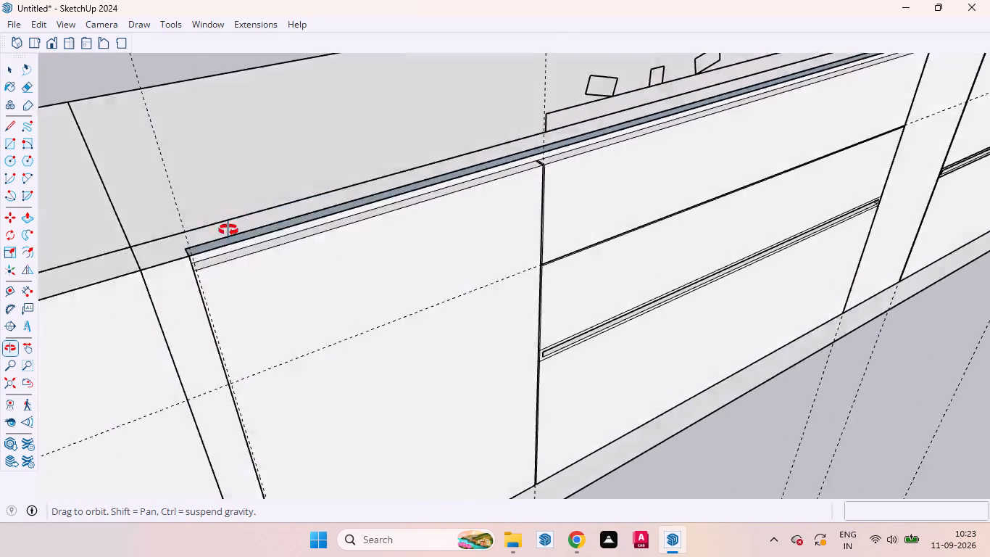
{"action": "middle_click_drag", "start_coordinate": [228, 230], "coordinate": [409, 194]}
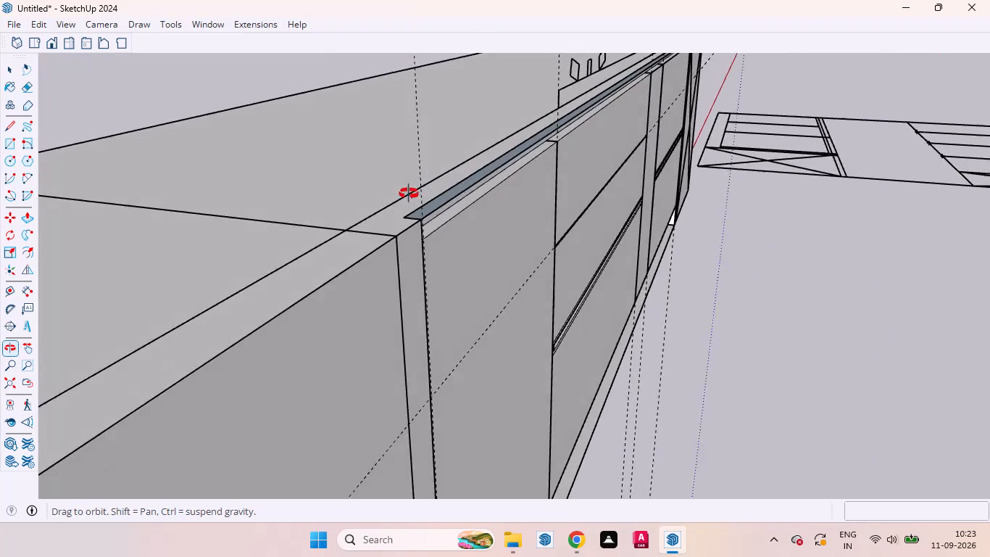
{"action": "middle_click_drag", "start_coordinate": [409, 194], "coordinate": [383, 170]}
{"action": "scroll", "coordinate": [378, 155], "scroll_direction": "up", "scroll_amount": 15}
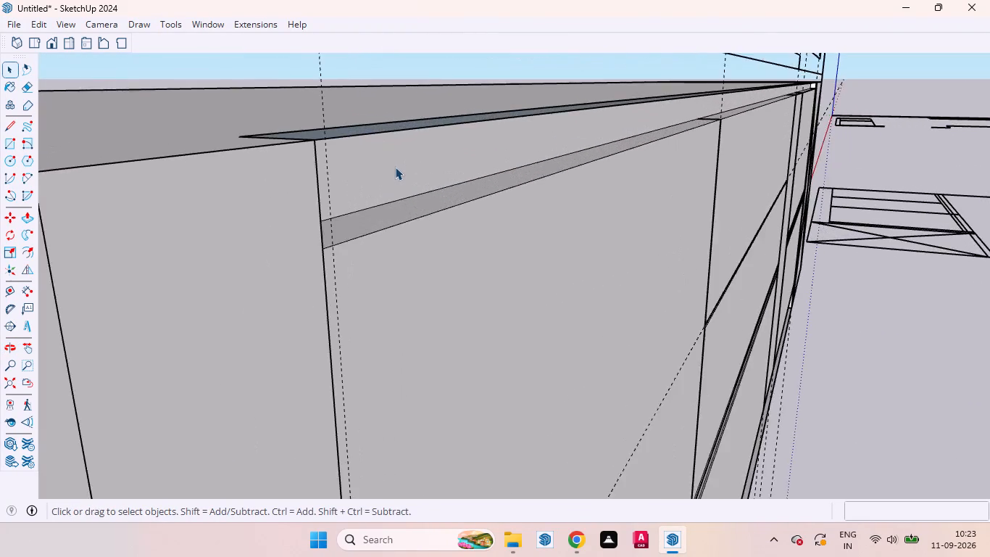
{"action": "middle_click_drag", "start_coordinate": [391, 168], "coordinate": [257, 126]}
{"action": "scroll", "coordinate": [328, 166], "scroll_direction": "down", "scroll_amount": 7}
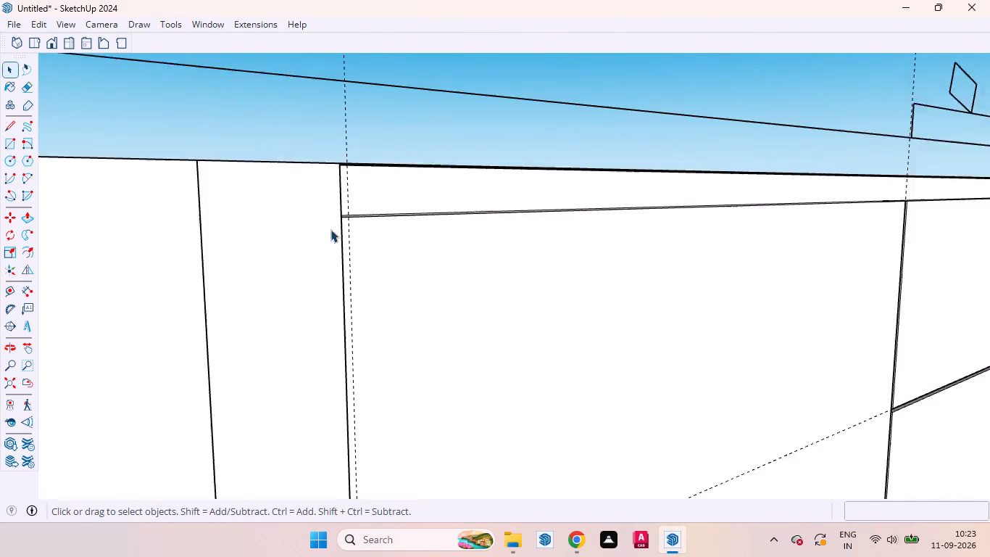
{"action": "scroll", "coordinate": [330, 229], "scroll_direction": "down", "scroll_amount": 5}
{"action": "scroll", "coordinate": [314, 265], "scroll_direction": "up", "scroll_amount": 1}
{"action": "scroll", "coordinate": [314, 265], "scroll_direction": "down", "scroll_amount": 4}
{"action": "scroll", "coordinate": [423, 207], "scroll_direction": "down", "scroll_amount": 5}
{"action": "scroll", "coordinate": [499, 213], "scroll_direction": "down", "scroll_amount": 5}
Draw a vertical line about 1 3/16" long from the left side panel's inner top corner up to the countertop line.
{"action": "scroll", "coordinate": [421, 203], "scroll_direction": "up", "scroll_amount": 4}
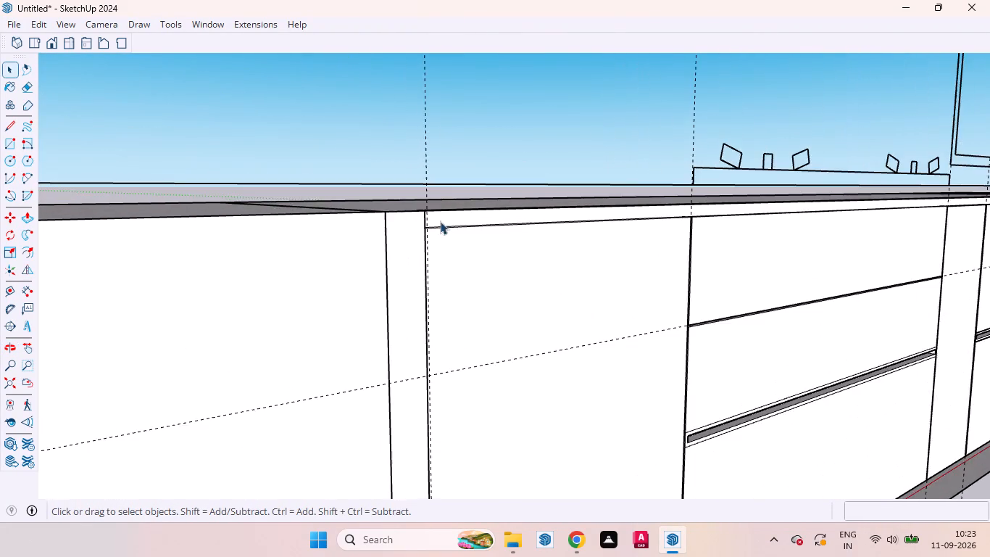
{"action": "middle_click_drag", "start_coordinate": [440, 221], "coordinate": [366, 235]}
{"action": "scroll", "coordinate": [375, 219], "scroll_direction": "up", "scroll_amount": 9}
{"action": "key", "text": "l"}
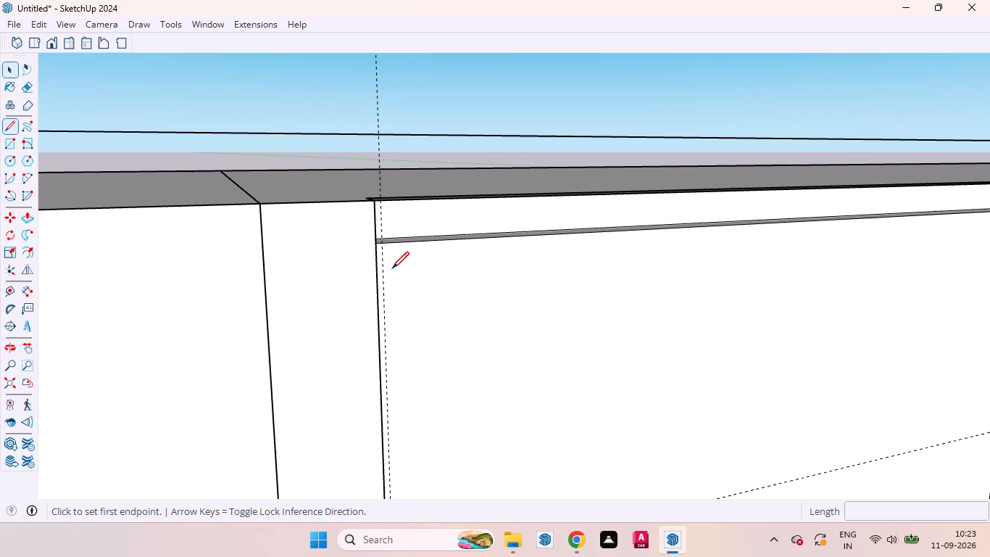
{"action": "left_click", "coordinate": [373, 200]}
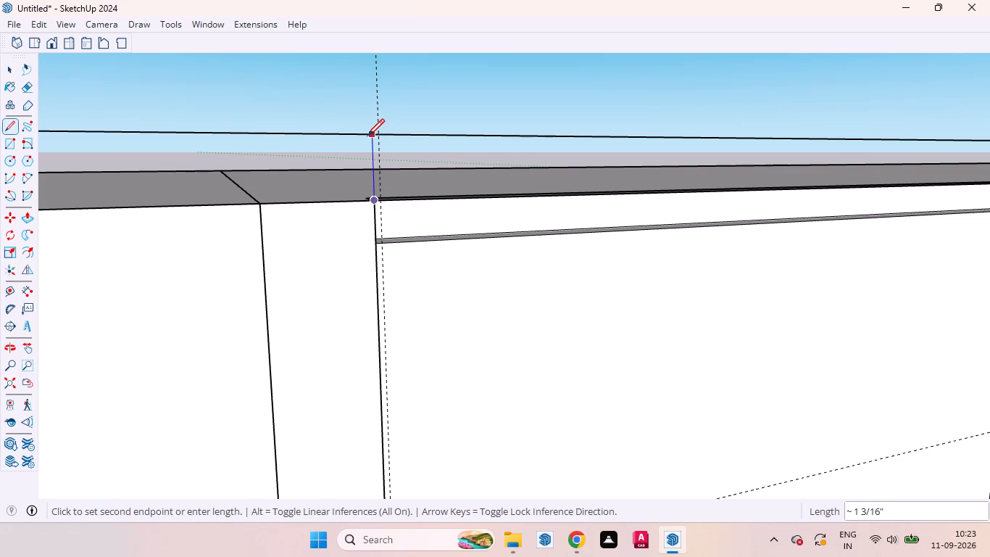
{"action": "left_click", "coordinate": [367, 136]}
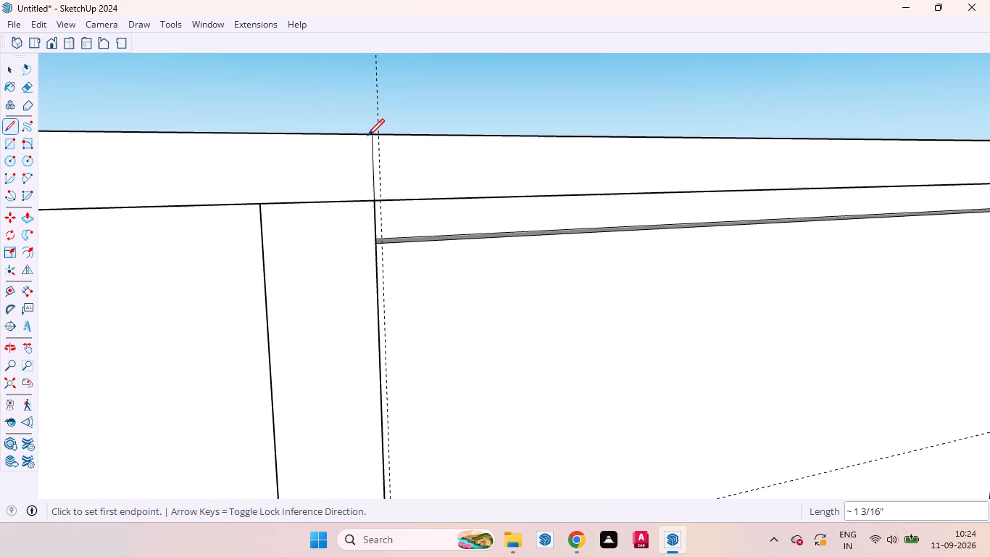
{"action": "scroll", "coordinate": [335, 234], "scroll_direction": "down", "scroll_amount": 11}
{"action": "key", "text": "space"}
Draw a matching vertical line about 1 3/16" long from the right side panel's inner top corner to the countertop line.
{"action": "left_click", "coordinate": [385, 207]}
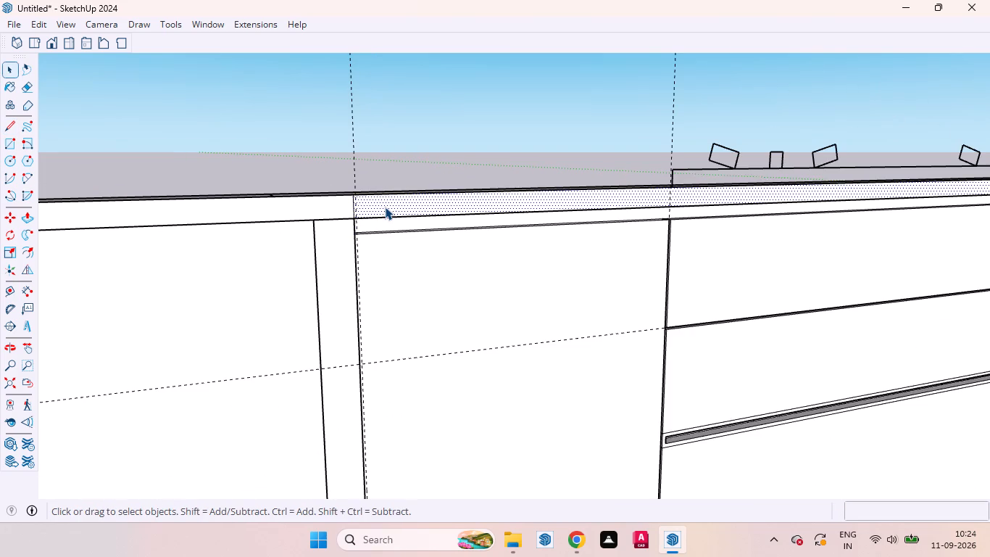
{"action": "scroll", "coordinate": [235, 222], "scroll_direction": "down", "scroll_amount": 6}
{"action": "scroll", "coordinate": [161, 246], "scroll_direction": "down", "scroll_amount": 5}
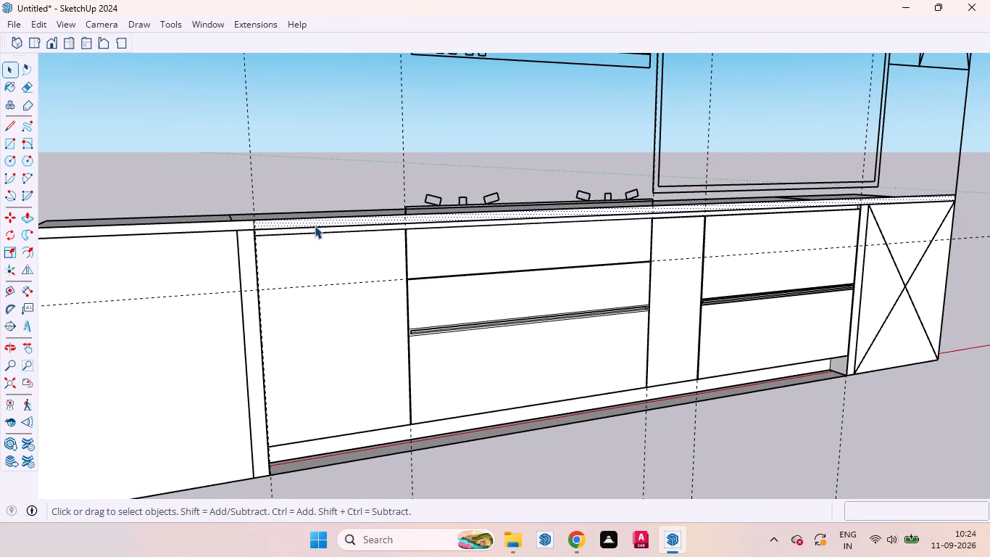
{"action": "scroll", "coordinate": [222, 248], "scroll_direction": "down", "scroll_amount": 5}
{"action": "scroll", "coordinate": [716, 281], "scroll_direction": "up", "scroll_amount": 4}
{"action": "middle_click_drag", "start_coordinate": [717, 277], "coordinate": [713, 277]}
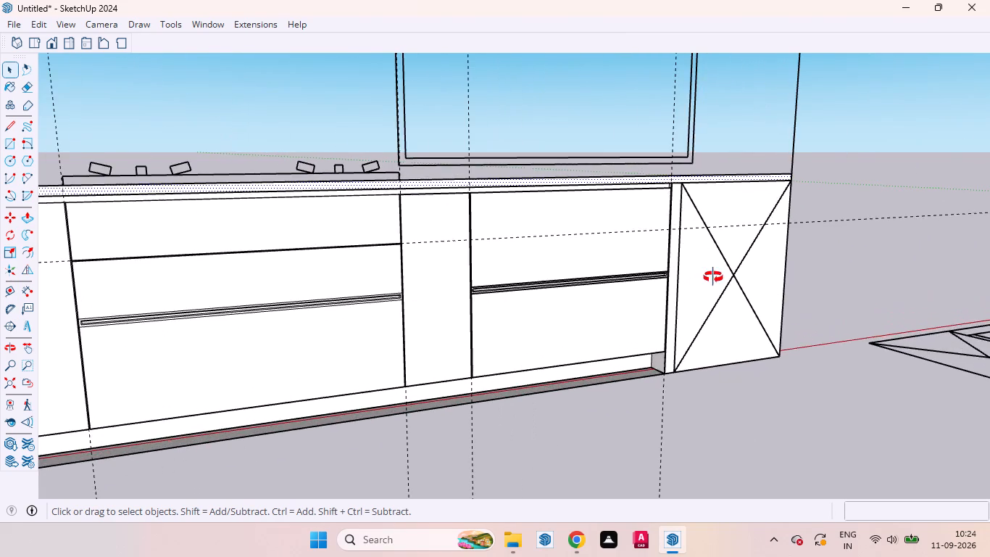
{"action": "middle_click_drag", "start_coordinate": [713, 277], "coordinate": [686, 278]}
{"action": "key", "text": "l"}
{"action": "scroll", "coordinate": [696, 205], "scroll_direction": "up", "scroll_amount": 5}
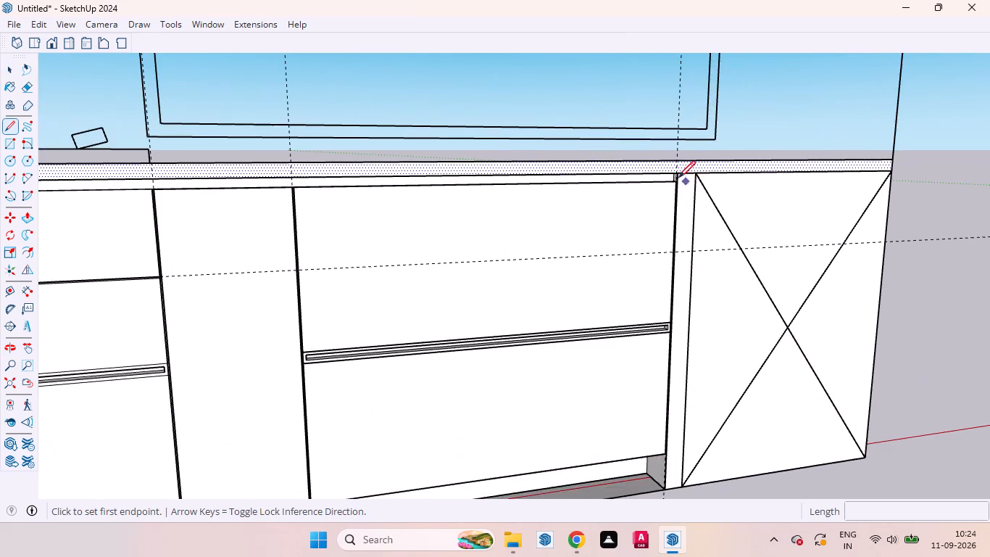
{"action": "scroll", "coordinate": [673, 178], "scroll_direction": "up", "scroll_amount": 5}
{"action": "left_click", "coordinate": [677, 174]}
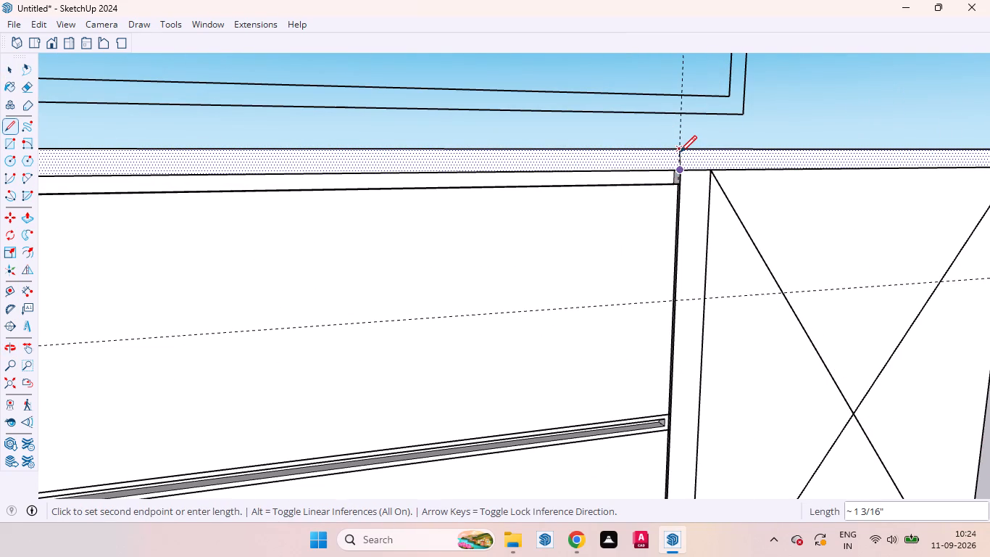
{"action": "left_click", "coordinate": [680, 152]}
{"action": "key", "text": "space"}
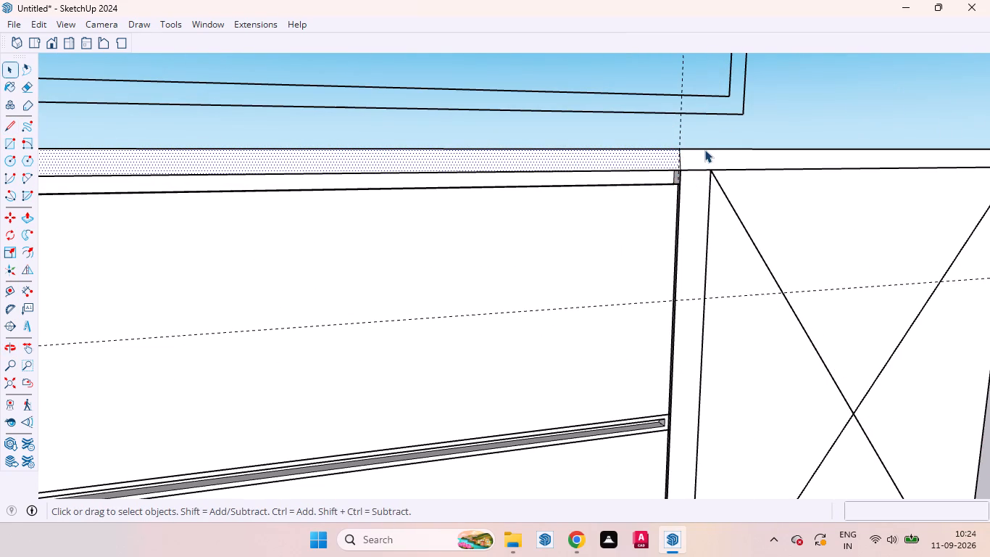
Delete the countertop strip's top edge segments outside the two vertical lines, at both the right and left ends.
{"action": "left_click", "coordinate": [704, 150]}
{"action": "scroll", "coordinate": [583, 178], "scroll_direction": "down", "scroll_amount": 6}
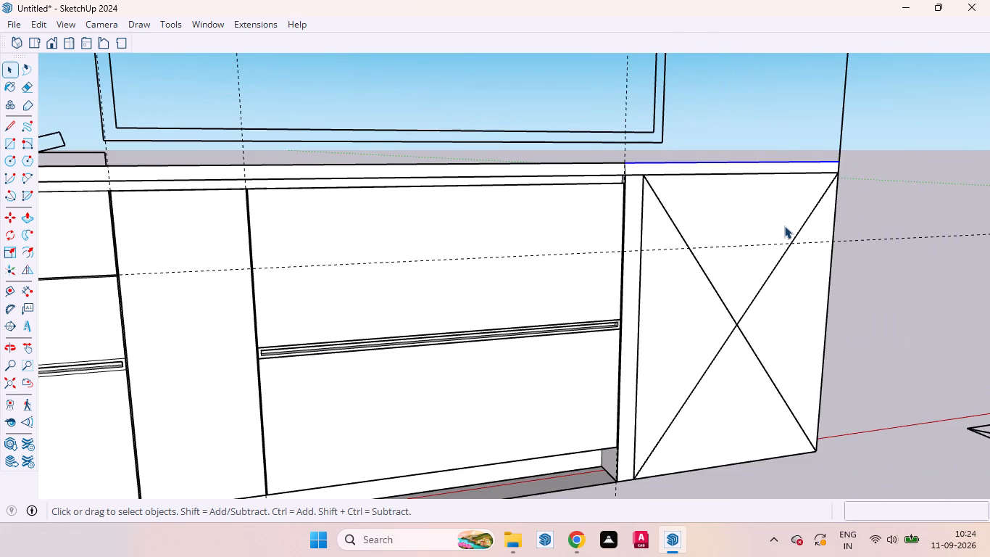
{"action": "key", "text": "Delete"}
{"action": "scroll", "coordinate": [873, 180], "scroll_direction": "down", "scroll_amount": 6}
{"action": "scroll", "coordinate": [659, 189], "scroll_direction": "up", "scroll_amount": 6}
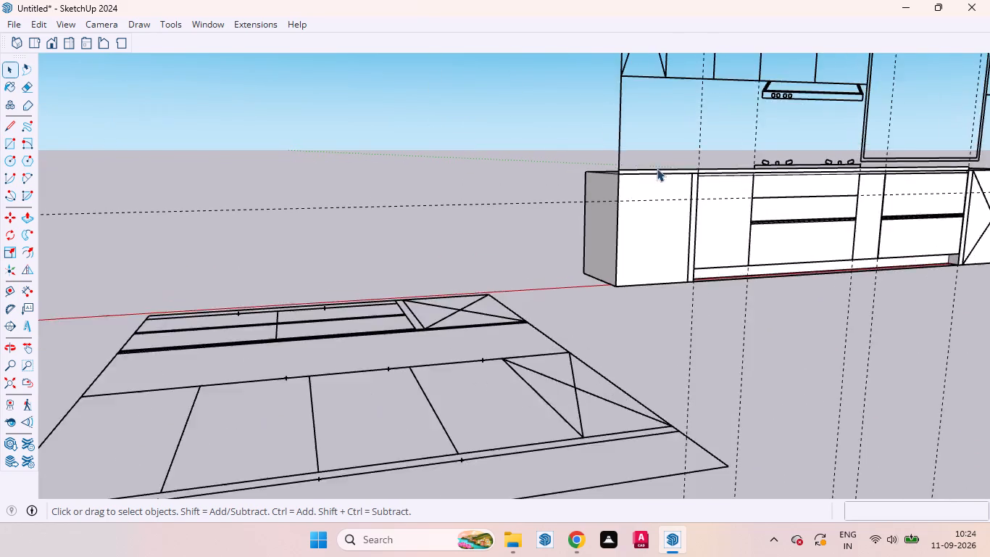
{"action": "scroll", "coordinate": [657, 168], "scroll_direction": "up", "scroll_amount": 9}
{"action": "scroll", "coordinate": [681, 167], "scroll_direction": "down", "scroll_amount": 5}
{"action": "scroll", "coordinate": [665, 193], "scroll_direction": "up", "scroll_amount": 3}
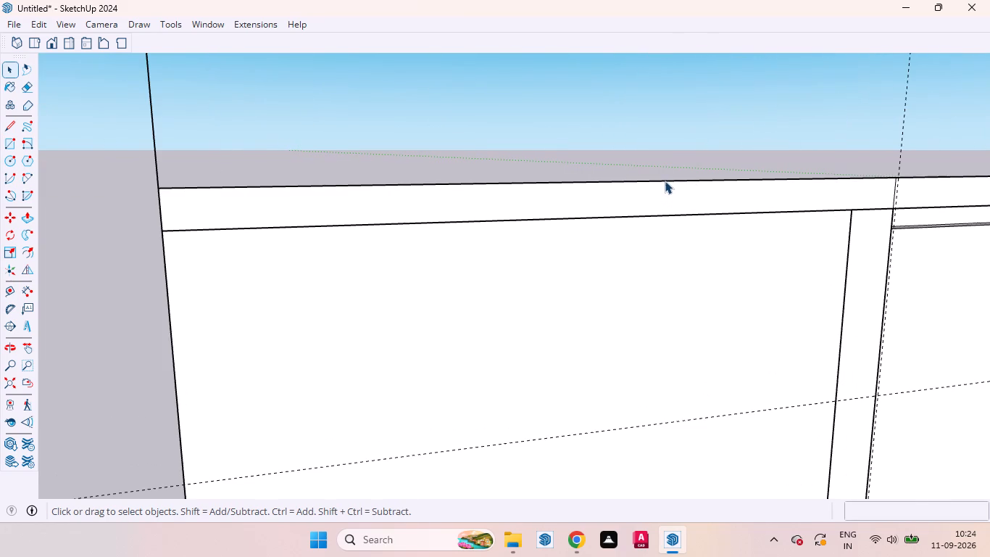
{"action": "left_click", "coordinate": [664, 180]}
{"action": "key", "text": "Delete"}
Push/Pull the countertop strip's face about 1' 8 15/16" back across the top of the base cabinet.
{"action": "scroll", "coordinate": [621, 202], "scroll_direction": "down", "scroll_amount": 12}
{"action": "scroll", "coordinate": [517, 213], "scroll_direction": "down", "scroll_amount": 10}
{"action": "scroll", "coordinate": [719, 191], "scroll_direction": "up", "scroll_amount": 4}
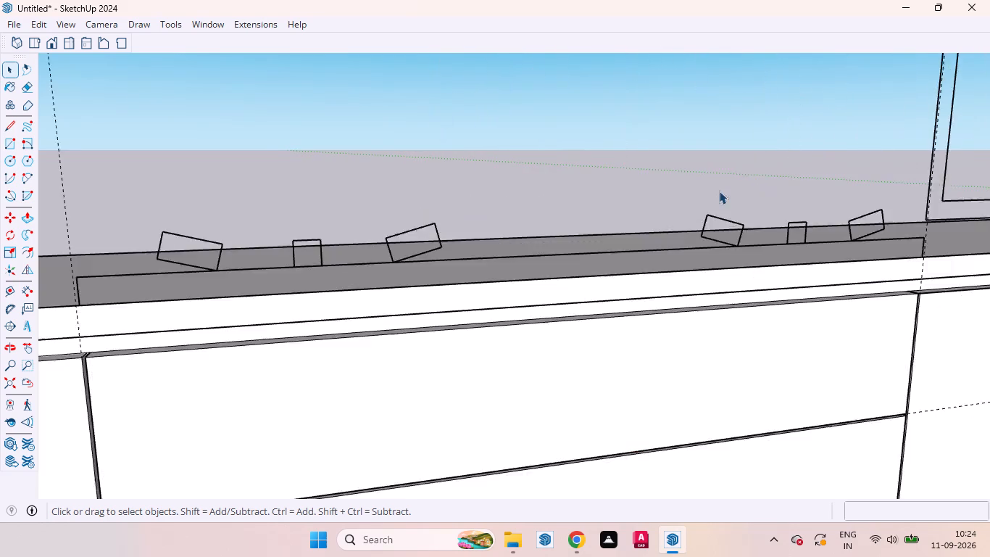
{"action": "scroll", "coordinate": [719, 191], "scroll_direction": "up", "scroll_amount": 1}
{"action": "scroll", "coordinate": [678, 199], "scroll_direction": "down", "scroll_amount": 5}
{"action": "middle_click_drag", "start_coordinate": [649, 209], "coordinate": [708, 236]}
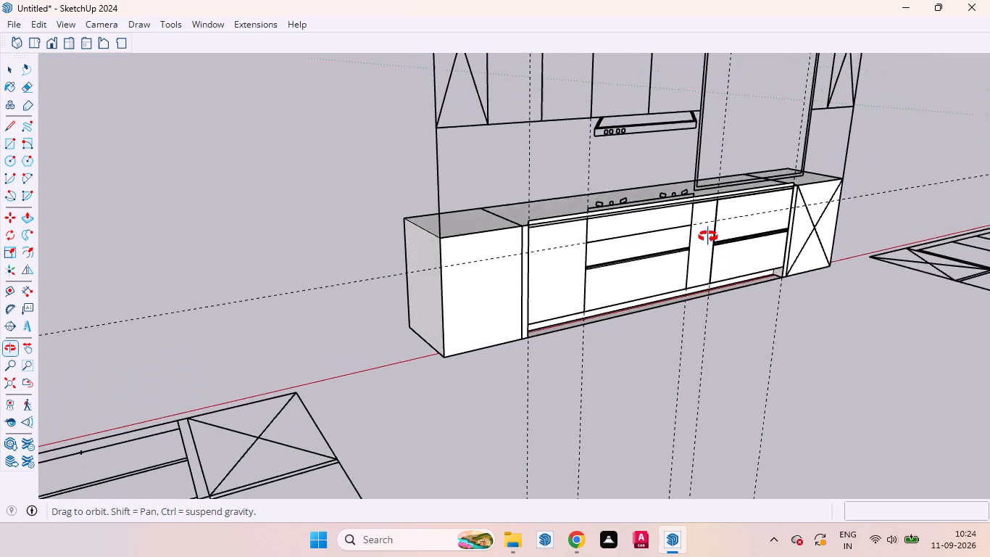
{"action": "middle_click_drag", "start_coordinate": [708, 236], "coordinate": [708, 234]}
{"action": "scroll", "coordinate": [567, 220], "scroll_direction": "up", "scroll_amount": 14}
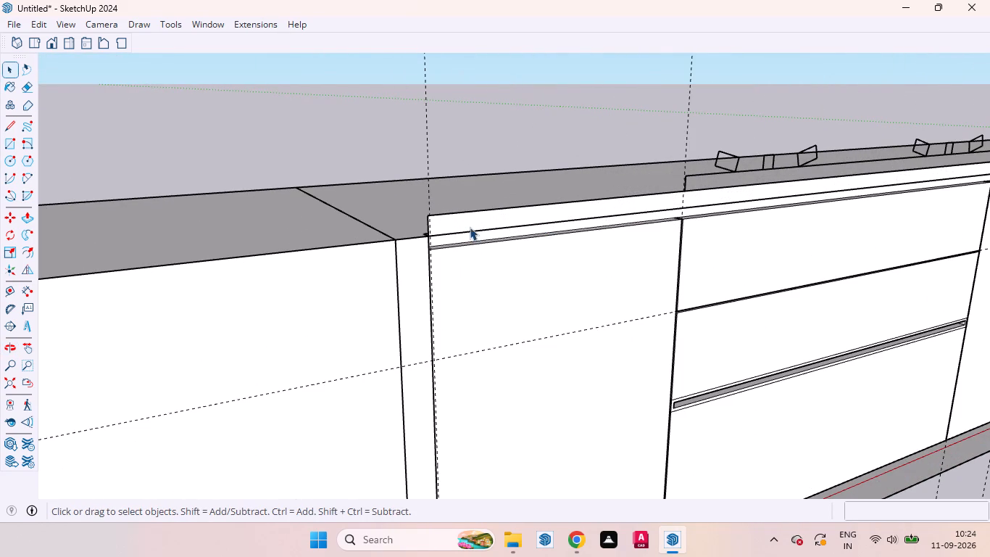
{"action": "left_click", "coordinate": [465, 220]}
{"action": "key", "text": "p"}
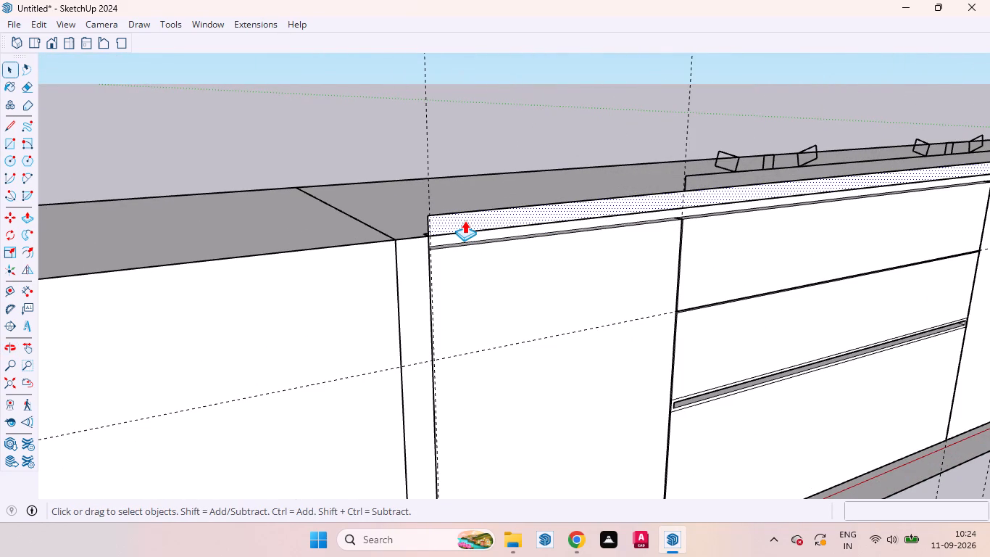
{"action": "left_click", "coordinate": [465, 220]}
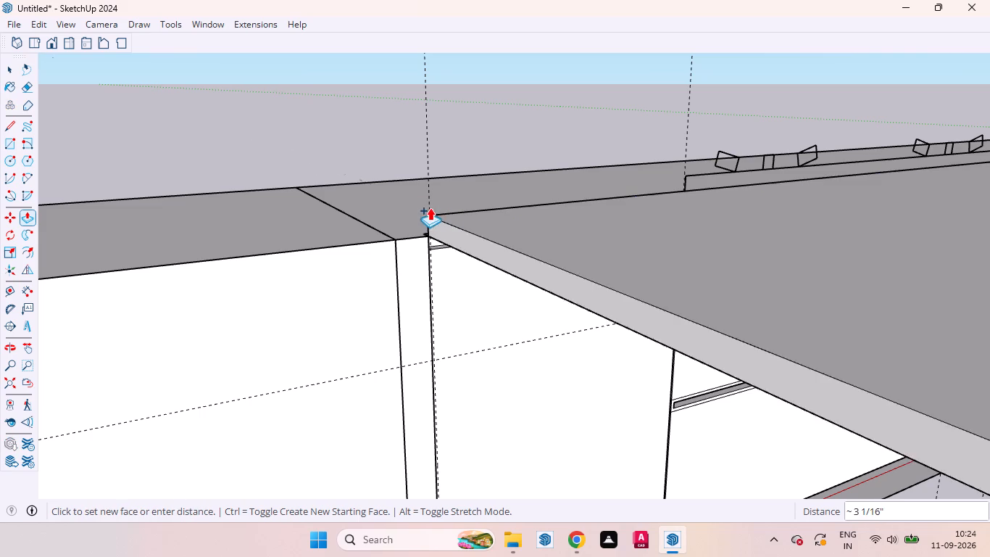
{"action": "scroll", "coordinate": [306, 184], "scroll_direction": "up", "scroll_amount": 4}
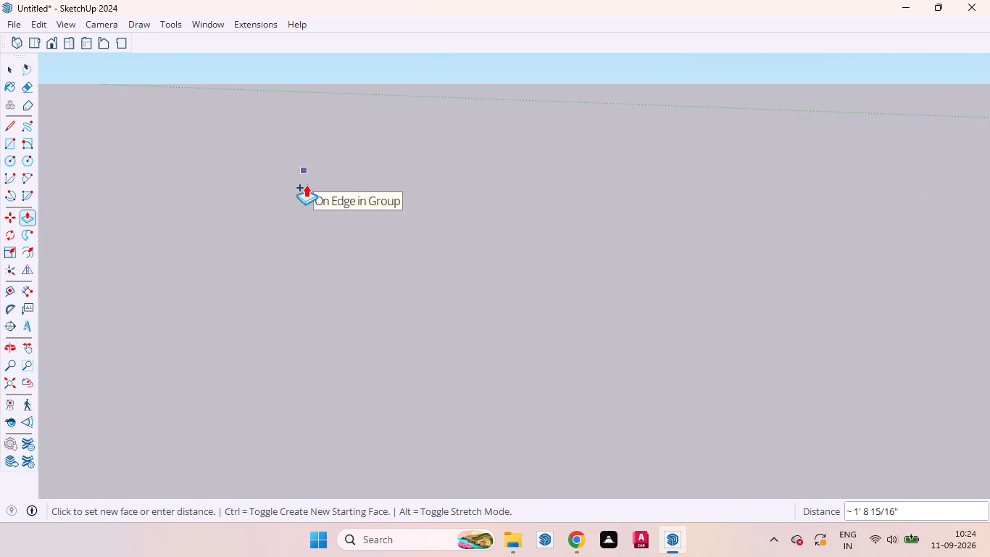
{"action": "scroll", "coordinate": [311, 189], "scroll_direction": "down", "scroll_amount": 5}
{"action": "middle_click_drag", "start_coordinate": [330, 191], "coordinate": [746, 211]}
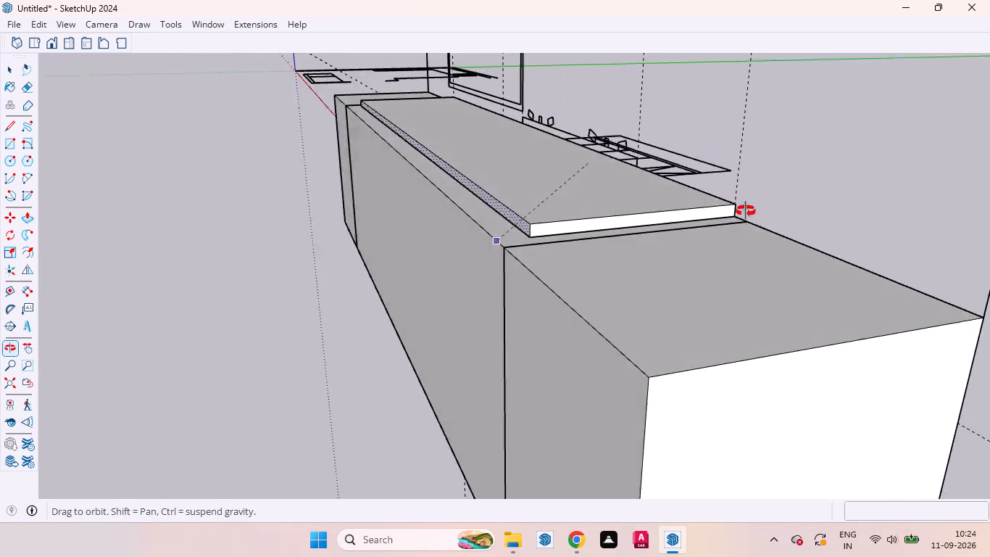
{"action": "middle_click_drag", "start_coordinate": [746, 211], "coordinate": [751, 211]}
{"action": "scroll", "coordinate": [527, 233], "scroll_direction": "up", "scroll_amount": 5}
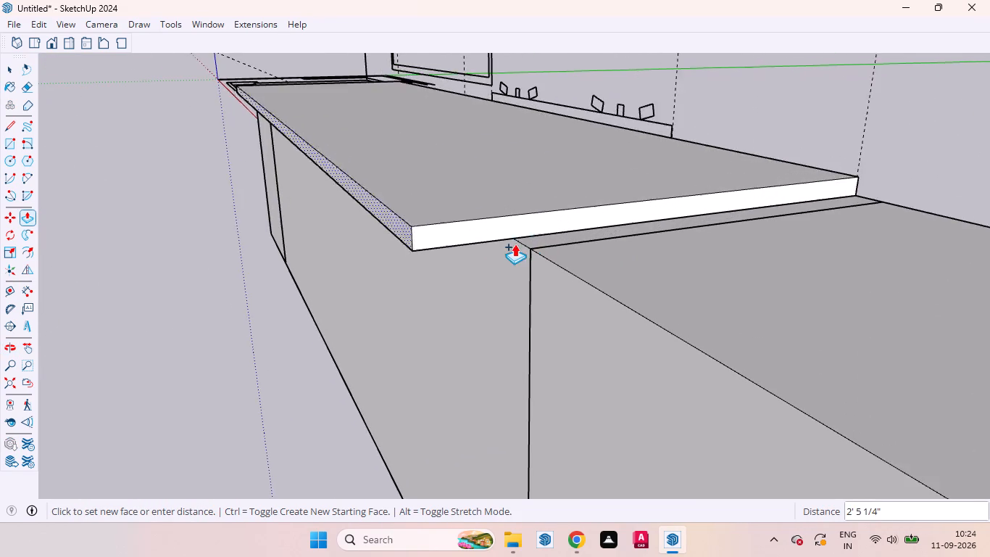
{"action": "scroll", "coordinate": [515, 244], "scroll_direction": "up", "scroll_amount": 5}
{"action": "left_click", "coordinate": [522, 245]}
{"action": "scroll", "coordinate": [612, 206], "scroll_direction": "up", "scroll_amount": 2}
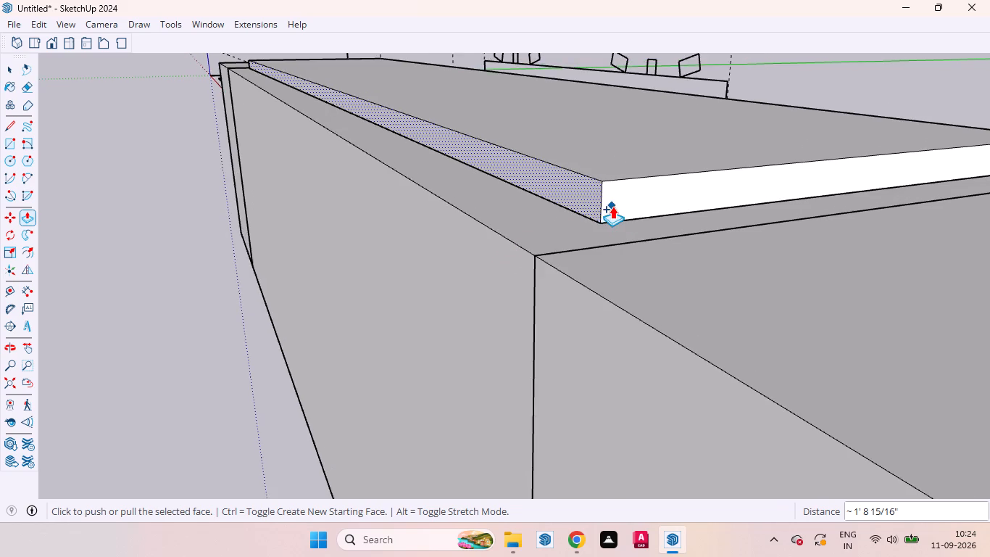
Extend the countertop slab's rear face out to the base cabinet's rear top edge.
{"action": "middle_click_drag", "start_coordinate": [611, 206], "coordinate": [499, 161]}
{"action": "left_click", "coordinate": [588, 193]}
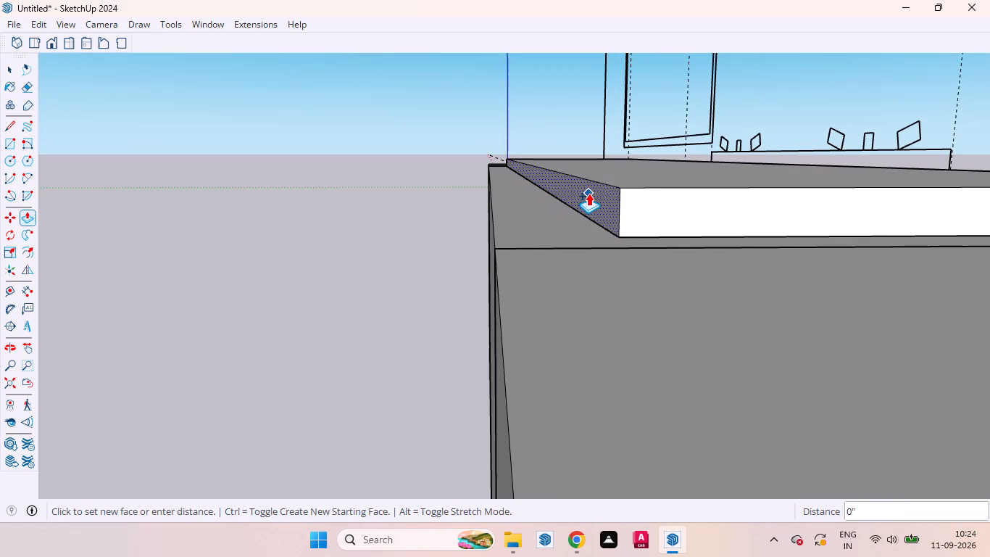
{"action": "key", "text": "space"}
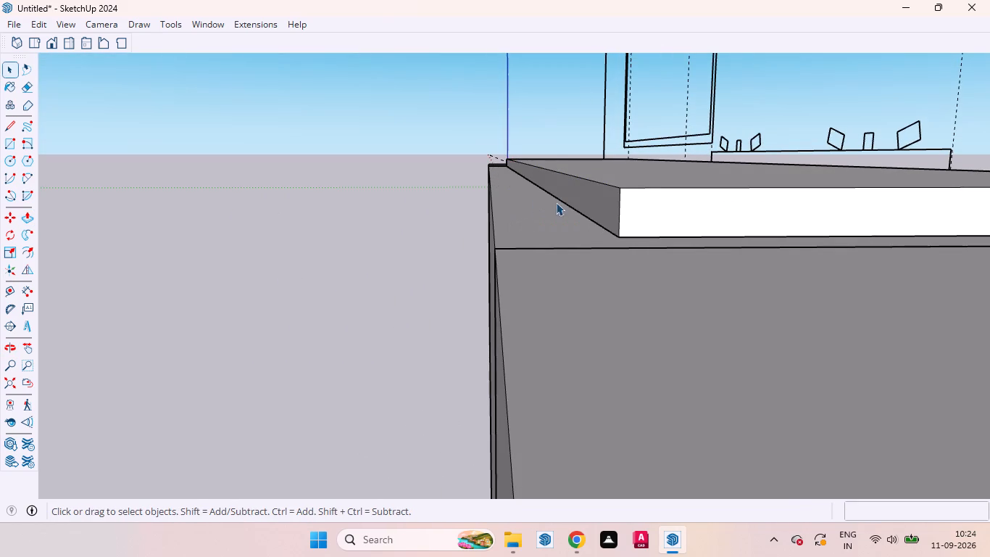
{"action": "key", "text": "p"}
{"action": "left_click", "coordinate": [596, 202]}
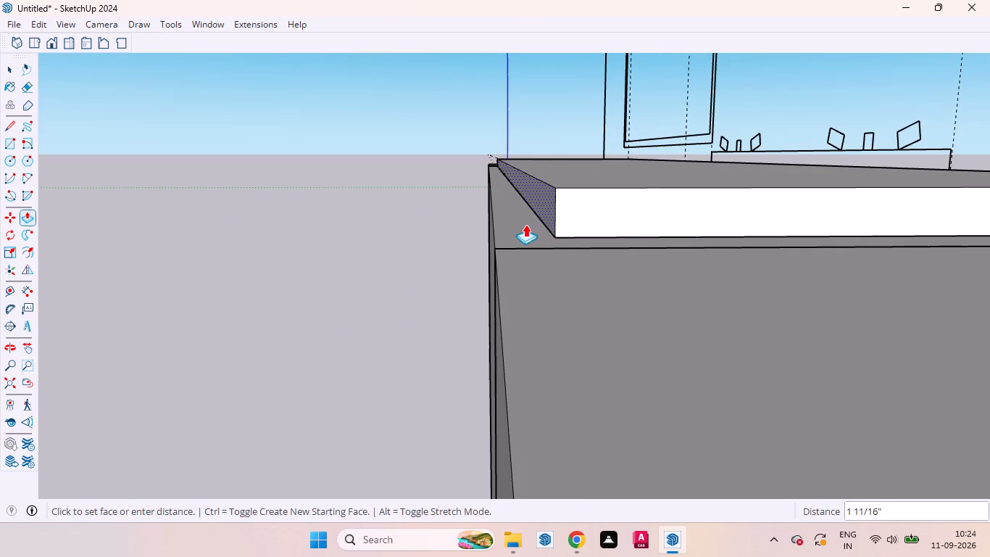
{"action": "left_click", "coordinate": [492, 240]}
{"action": "key", "text": "space"}
Examine the countertop slab's left end and front edge where it meets the base cabinet and left side panel.
{"action": "scroll", "coordinate": [369, 279], "scroll_direction": "down", "scroll_amount": 6}
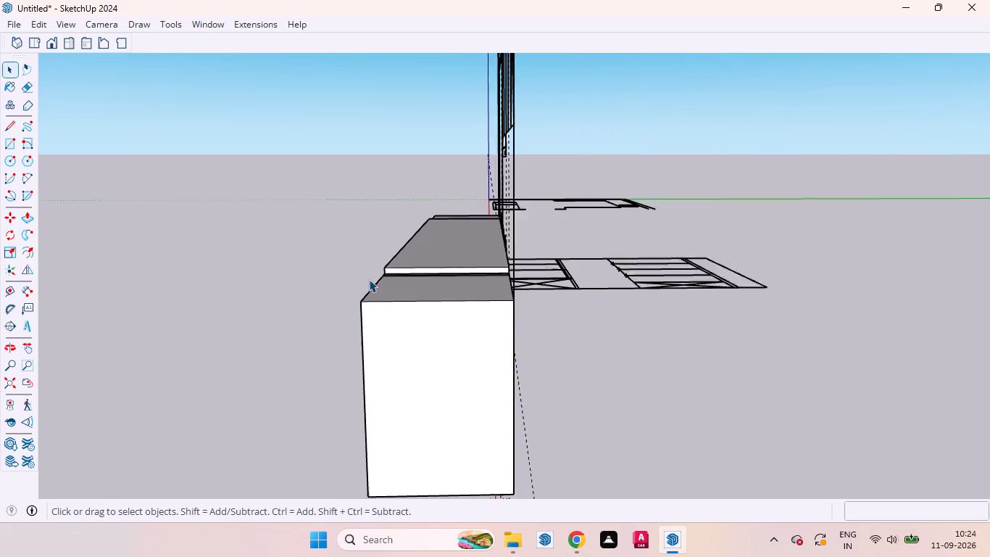
{"action": "scroll", "coordinate": [478, 246], "scroll_direction": "up", "scroll_amount": 15}
{"action": "middle_click_drag", "start_coordinate": [496, 310], "coordinate": [402, 321]}
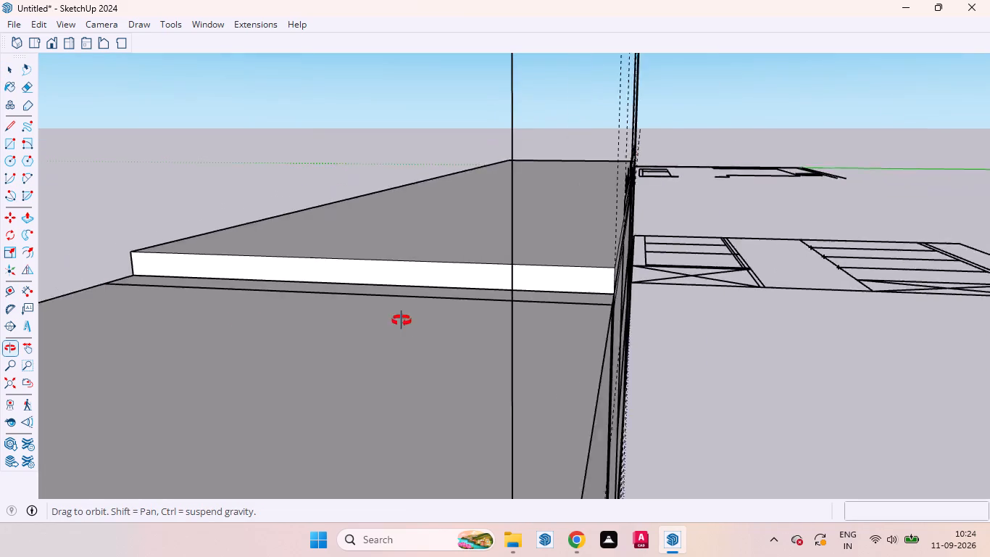
{"action": "middle_click_drag", "start_coordinate": [402, 321], "coordinate": [308, 294]}
{"action": "scroll", "coordinate": [375, 246], "scroll_direction": "down", "scroll_amount": 6}
{"action": "scroll", "coordinate": [403, 253], "scroll_direction": "up", "scroll_amount": 8}
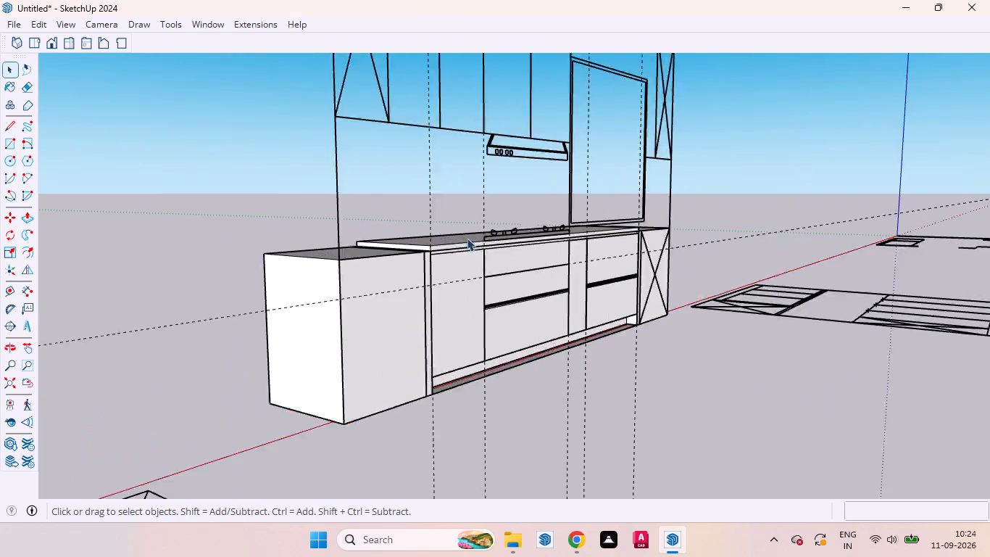
{"action": "scroll", "coordinate": [467, 238], "scroll_direction": "up", "scroll_amount": 12}
{"action": "middle_click_drag", "start_coordinate": [418, 250], "coordinate": [218, 242]}
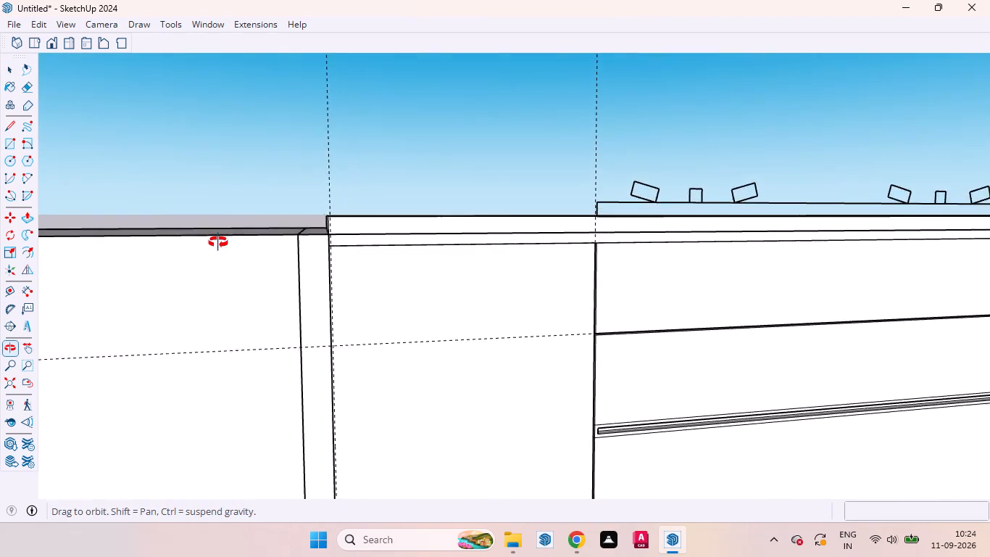
{"action": "middle_click_drag", "start_coordinate": [218, 242], "coordinate": [197, 242]}
{"action": "scroll", "coordinate": [307, 213], "scroll_direction": "up", "scroll_amount": 5}
{"action": "scroll", "coordinate": [345, 219], "scroll_direction": "down", "scroll_amount": 10}
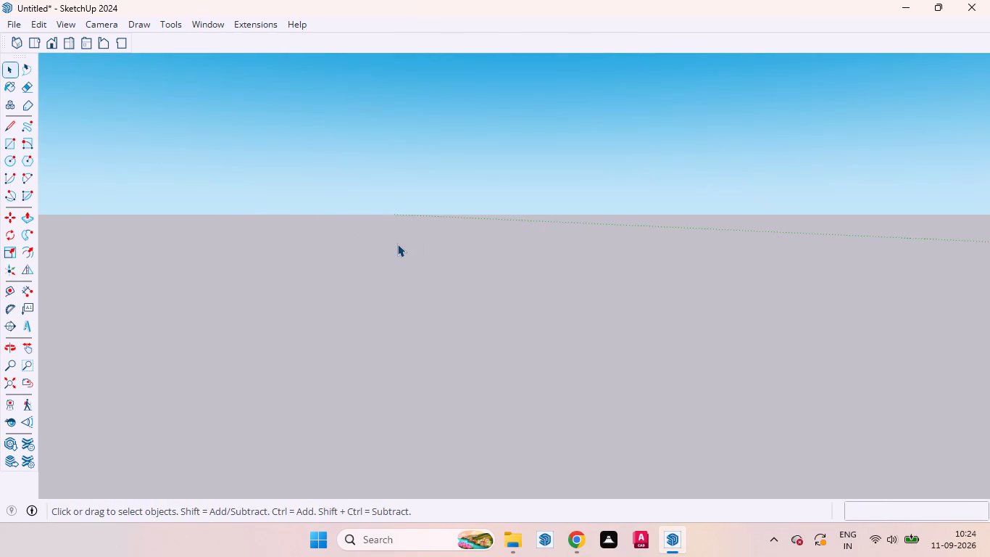
{"action": "scroll", "coordinate": [161, 355], "scroll_direction": "down", "scroll_amount": 1}
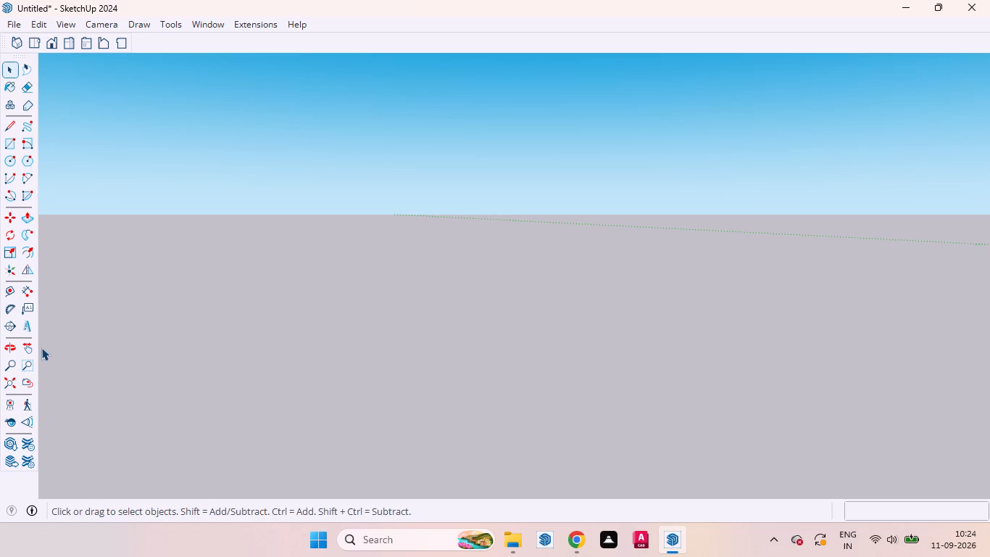
{"action": "left_click", "coordinate": [8, 377]}
{"action": "scroll", "coordinate": [462, 277], "scroll_direction": "down", "scroll_amount": 5}
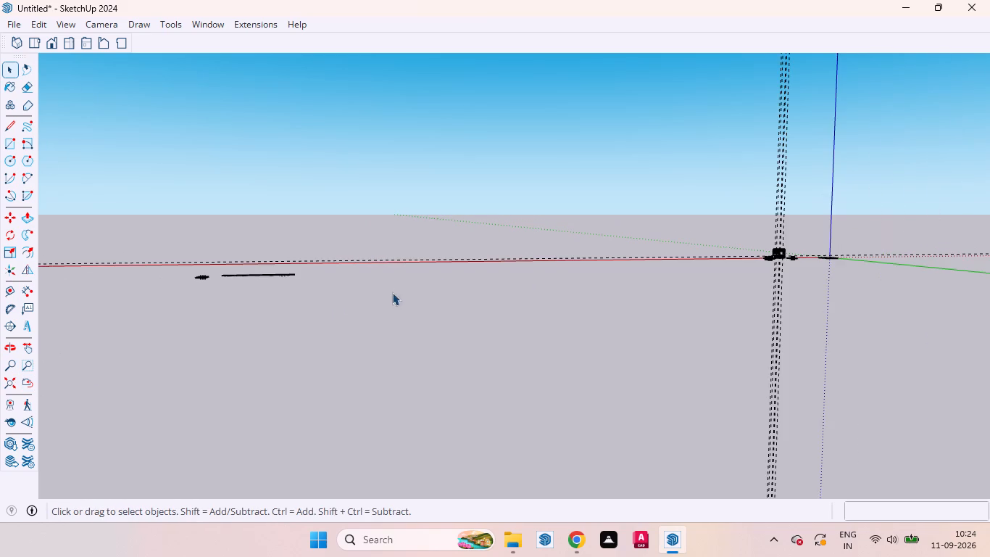
{"action": "scroll", "coordinate": [819, 233], "scroll_direction": "up", "scroll_amount": 20}
{"action": "scroll", "coordinate": [819, 233], "scroll_direction": "up", "scroll_amount": 8}
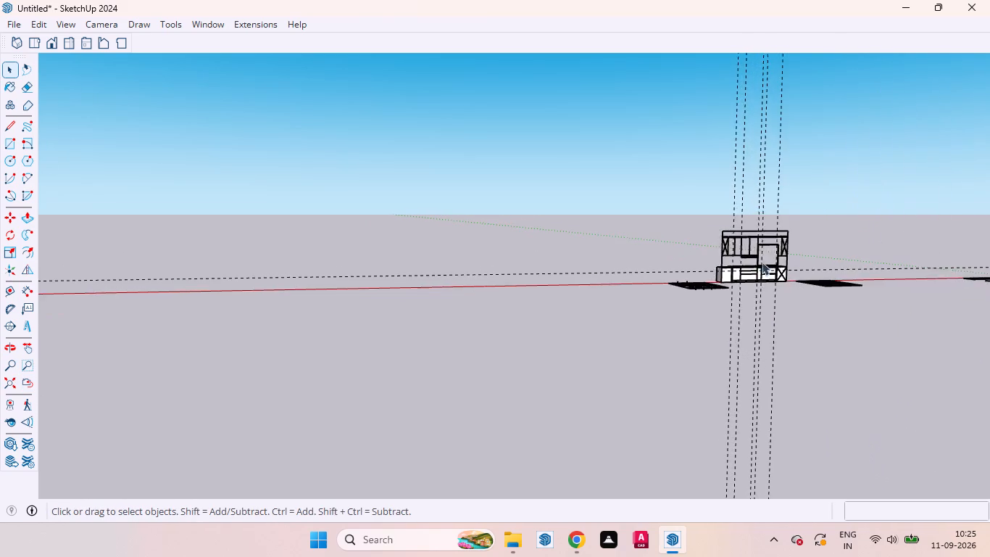
{"action": "scroll", "coordinate": [762, 262], "scroll_direction": "up", "scroll_amount": 20}
{"action": "scroll", "coordinate": [715, 291], "scroll_direction": "up", "scroll_amount": 1}
{"action": "scroll", "coordinate": [694, 269], "scroll_direction": "down", "scroll_amount": 5}
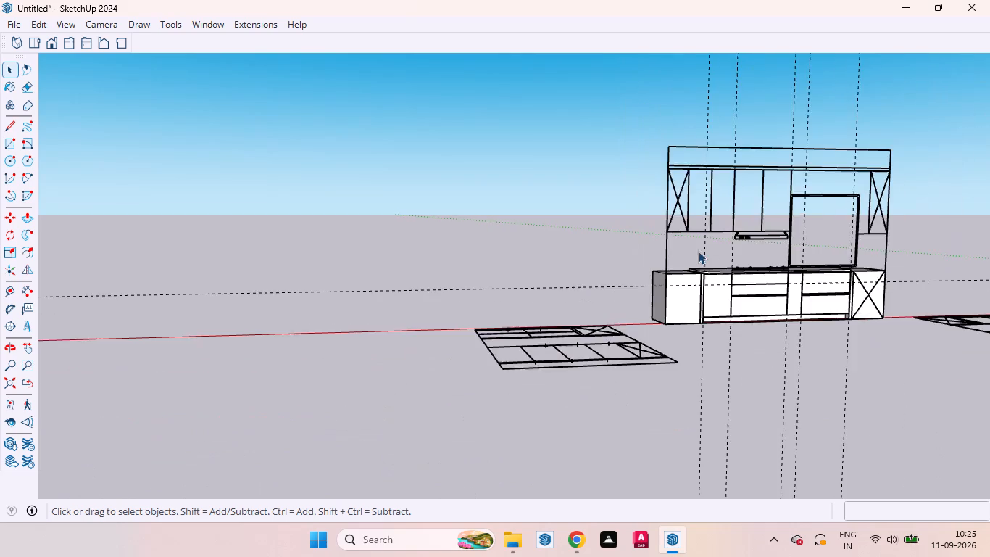
{"action": "scroll", "coordinate": [704, 260], "scroll_direction": "up", "scroll_amount": 15}
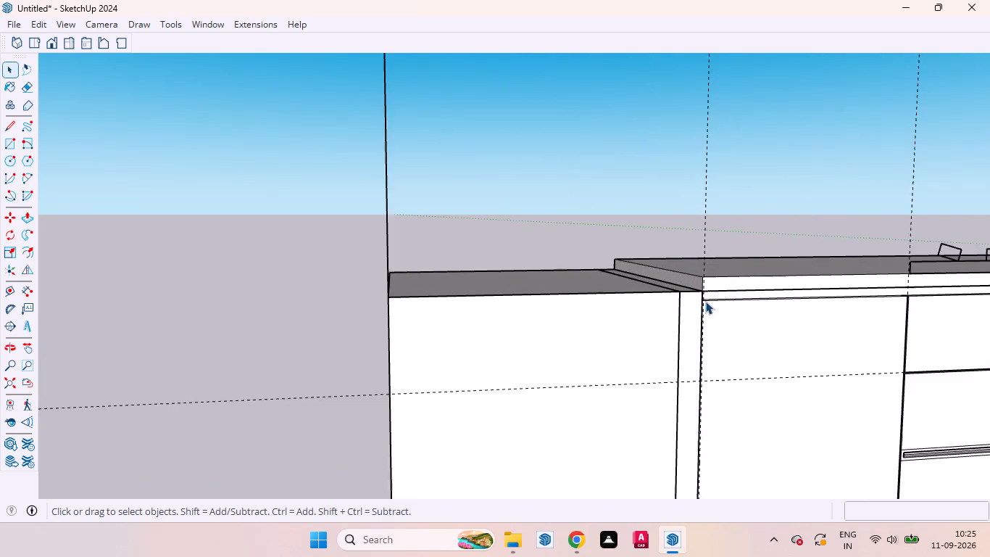
{"action": "scroll", "coordinate": [705, 301], "scroll_direction": "up", "scroll_amount": 14}
{"action": "middle_click_drag", "start_coordinate": [722, 309], "coordinate": [549, 294]}
{"action": "scroll", "coordinate": [701, 277], "scroll_direction": "down", "scroll_amount": 11}
{"action": "scroll", "coordinate": [760, 206], "scroll_direction": "down", "scroll_amount": 6}
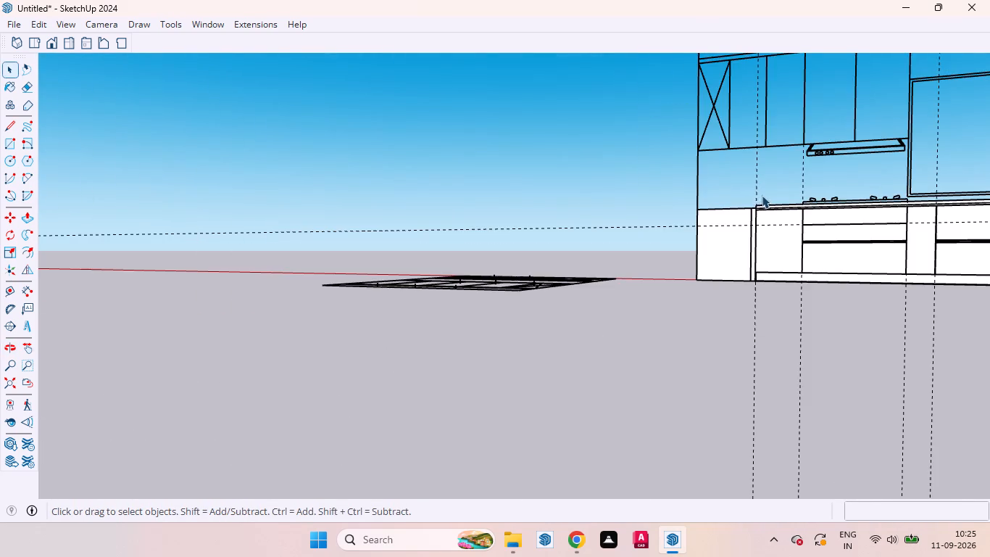
{"action": "scroll", "coordinate": [778, 231], "scroll_direction": "up", "scroll_amount": 13}
{"action": "scroll", "coordinate": [724, 198], "scroll_direction": "up", "scroll_amount": 3}
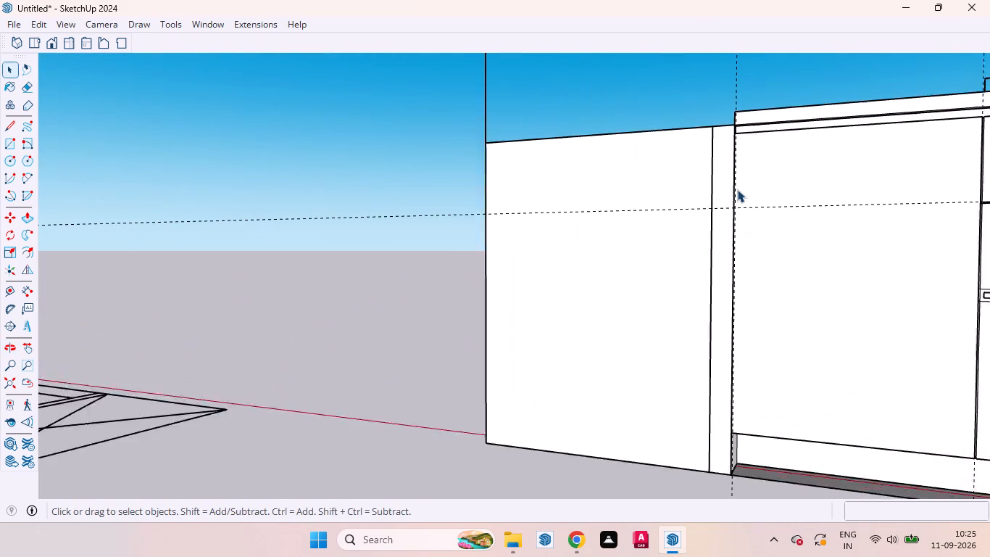
{"action": "scroll", "coordinate": [737, 189], "scroll_direction": "up", "scroll_amount": 1}
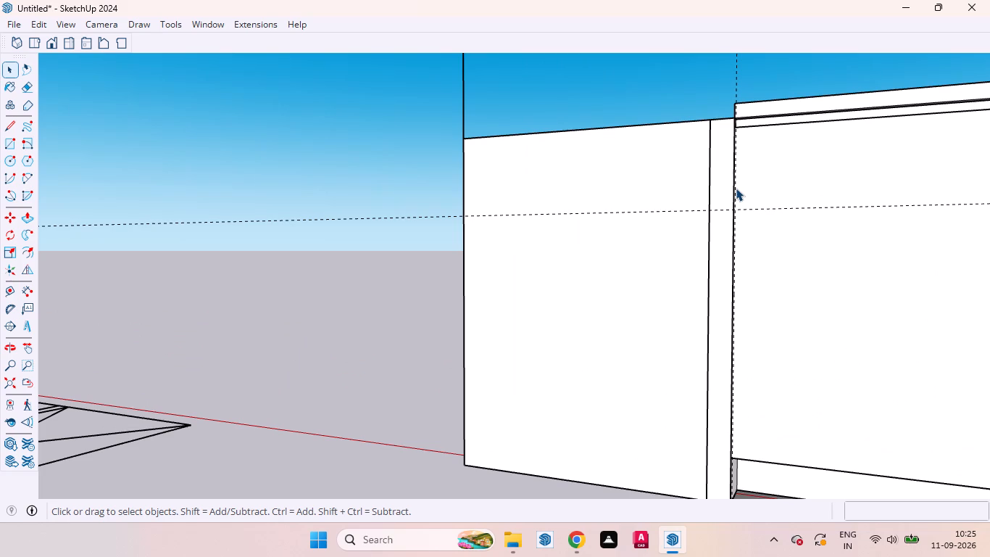
{"action": "scroll", "coordinate": [741, 158], "scroll_direction": "up", "scroll_amount": 4}
{"action": "middle_click_drag", "start_coordinate": [749, 170], "coordinate": [760, 175]}
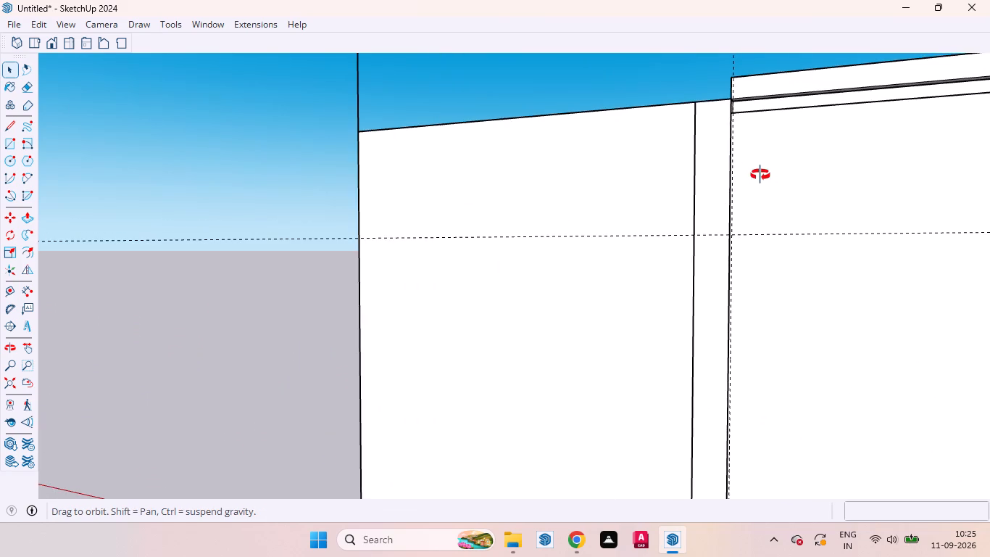
{"action": "middle_click_drag", "start_coordinate": [760, 175], "coordinate": [795, 199]}
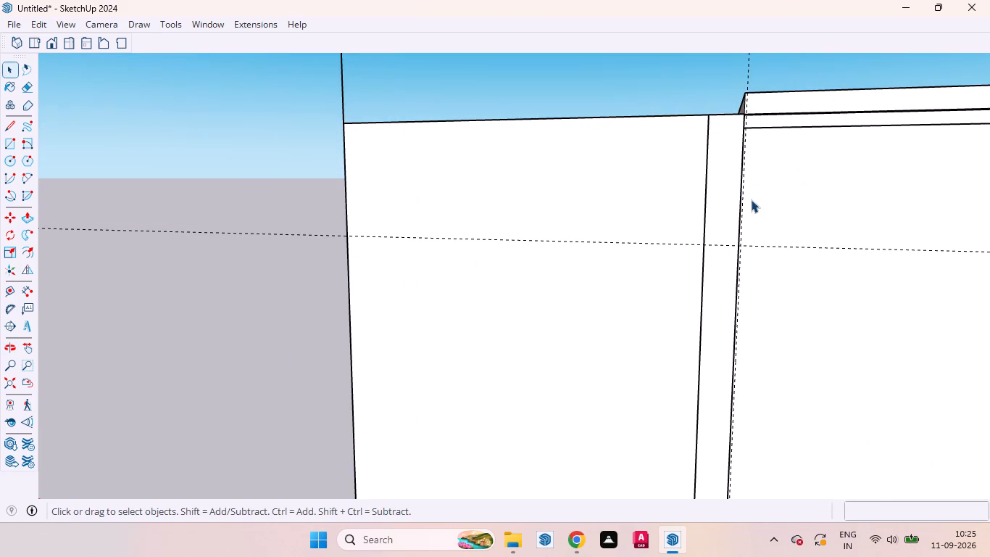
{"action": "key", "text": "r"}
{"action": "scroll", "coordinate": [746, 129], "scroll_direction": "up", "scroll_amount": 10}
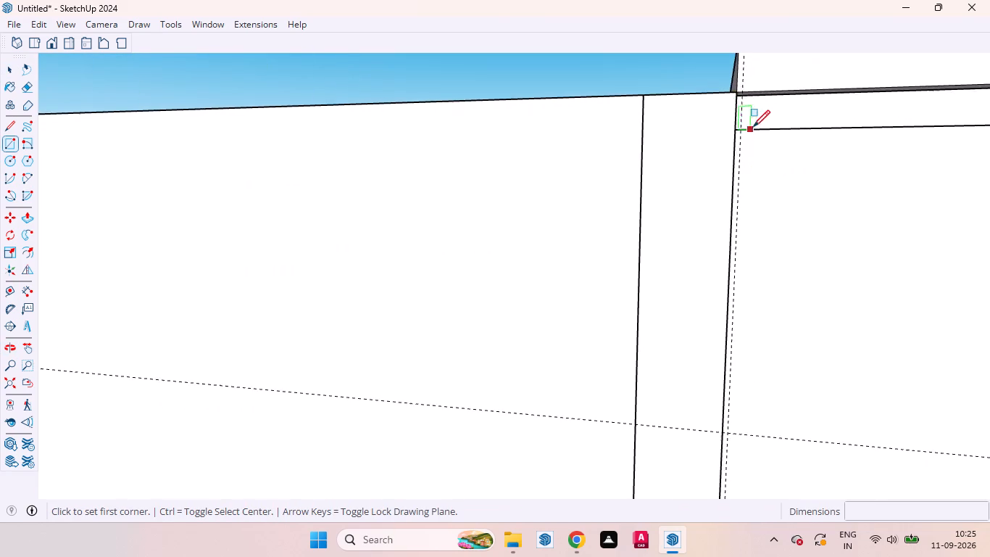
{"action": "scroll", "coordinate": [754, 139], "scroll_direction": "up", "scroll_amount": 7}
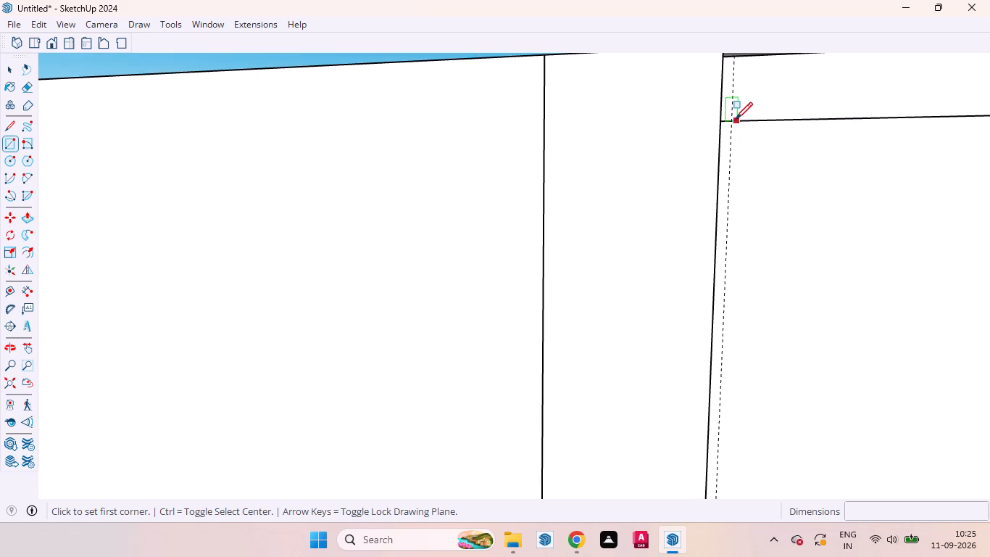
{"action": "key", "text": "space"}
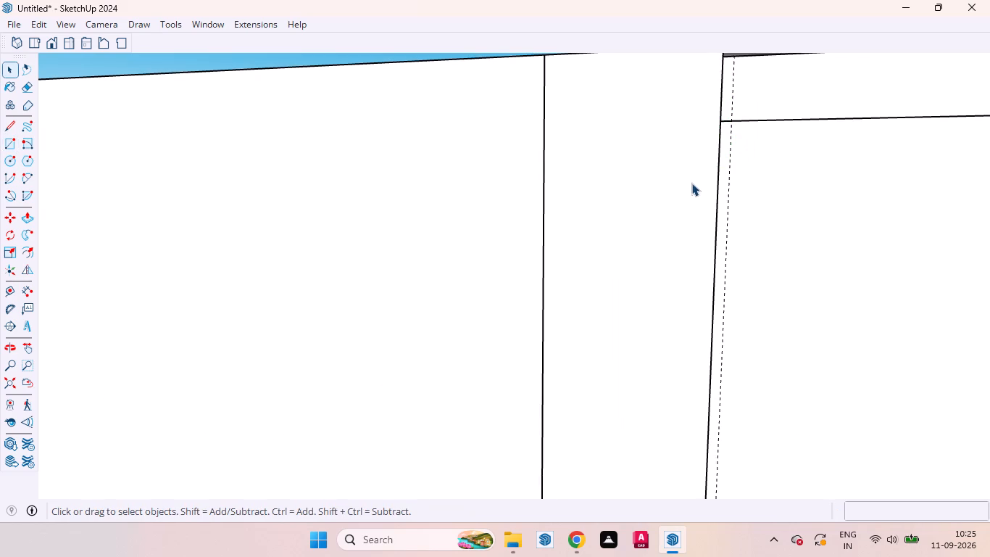
Examine the countertop slab's front edge and both ends where it meets the base cabinet and side panels.
{"action": "scroll", "coordinate": [689, 184], "scroll_direction": "down", "scroll_amount": 17}
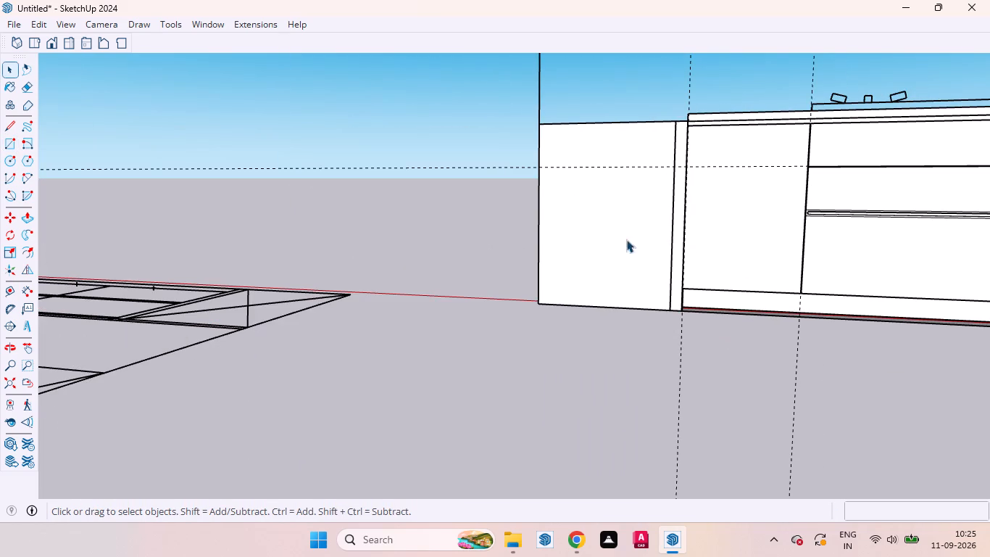
{"action": "scroll", "coordinate": [484, 250], "scroll_direction": "down", "scroll_amount": 7}
{"action": "scroll", "coordinate": [791, 210], "scroll_direction": "up", "scroll_amount": 18}
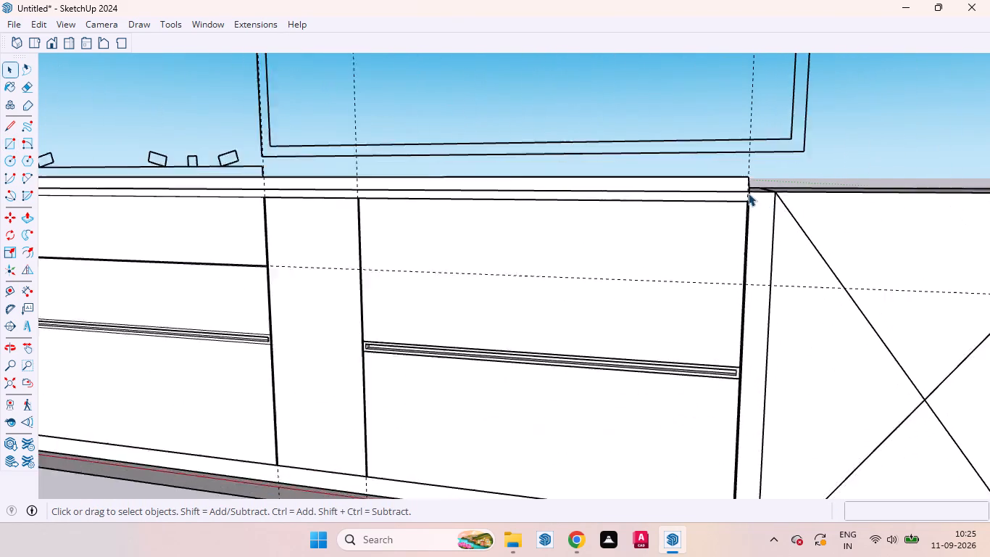
{"action": "scroll", "coordinate": [748, 193], "scroll_direction": "up", "scroll_amount": 20}
{"action": "scroll", "coordinate": [748, 193], "scroll_direction": "up", "scroll_amount": 9}
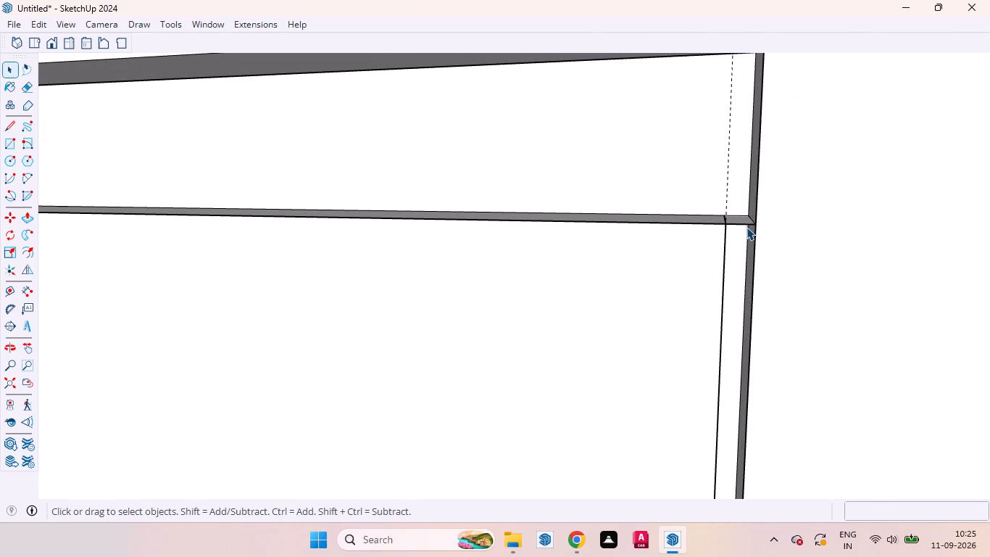
{"action": "left_click", "coordinate": [746, 225]}
{"action": "triple_click", "coordinate": [746, 225]}
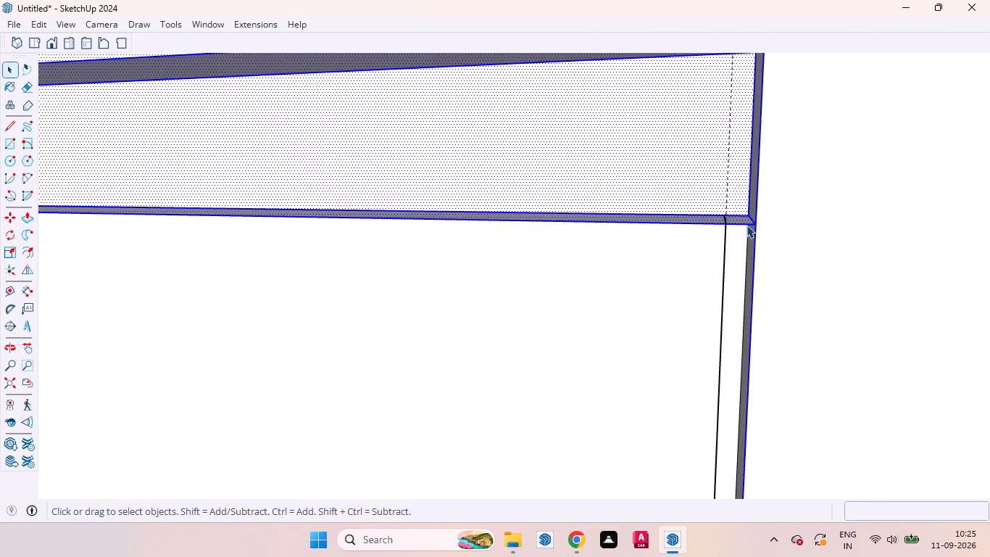
{"action": "triple_click", "coordinate": [746, 225]}
{"action": "left_click", "coordinate": [746, 225]}
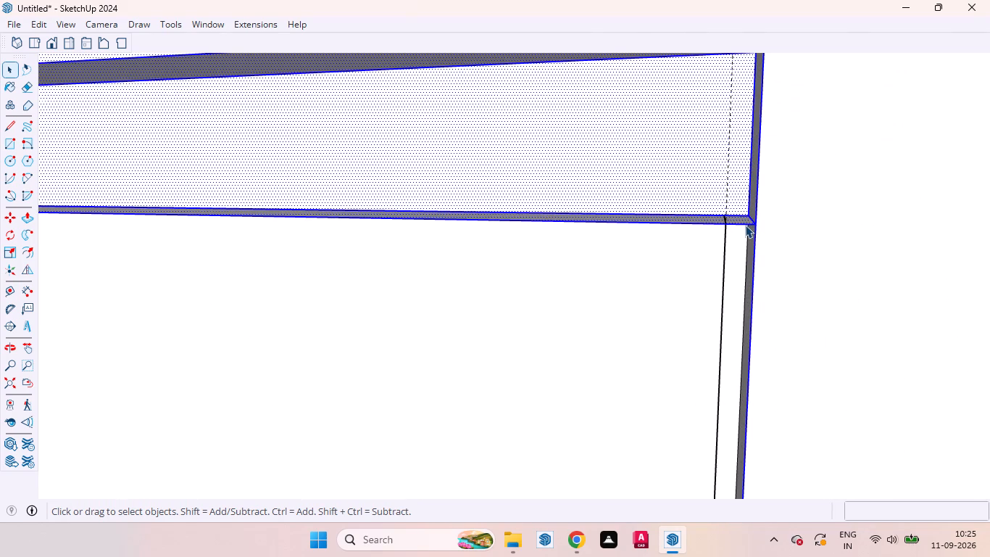
{"action": "key", "text": "p"}
{"action": "key", "text": "space"}
{"action": "left_click", "coordinate": [743, 223]}
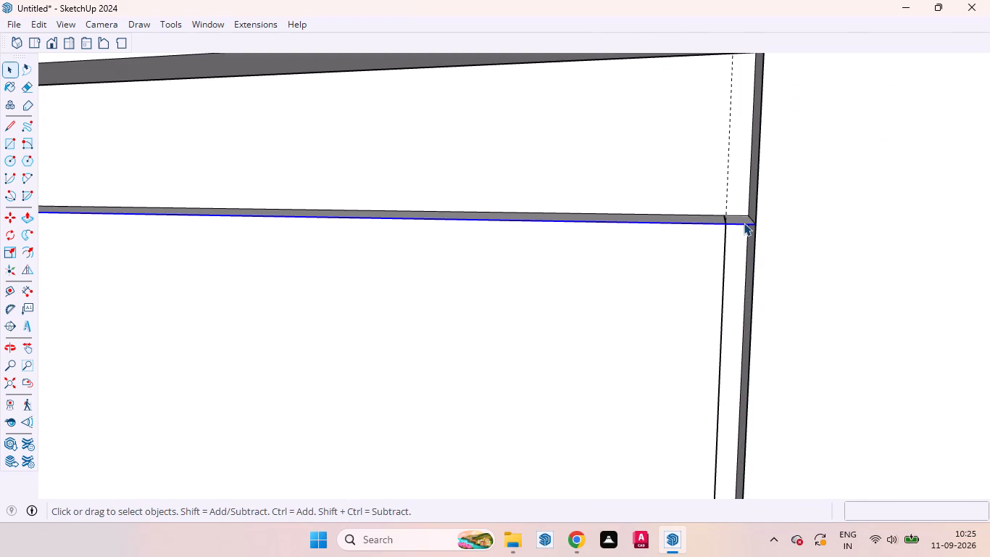
{"action": "double_click", "coordinate": [744, 223]}
{"action": "scroll", "coordinate": [743, 213], "scroll_direction": "down", "scroll_amount": 18}
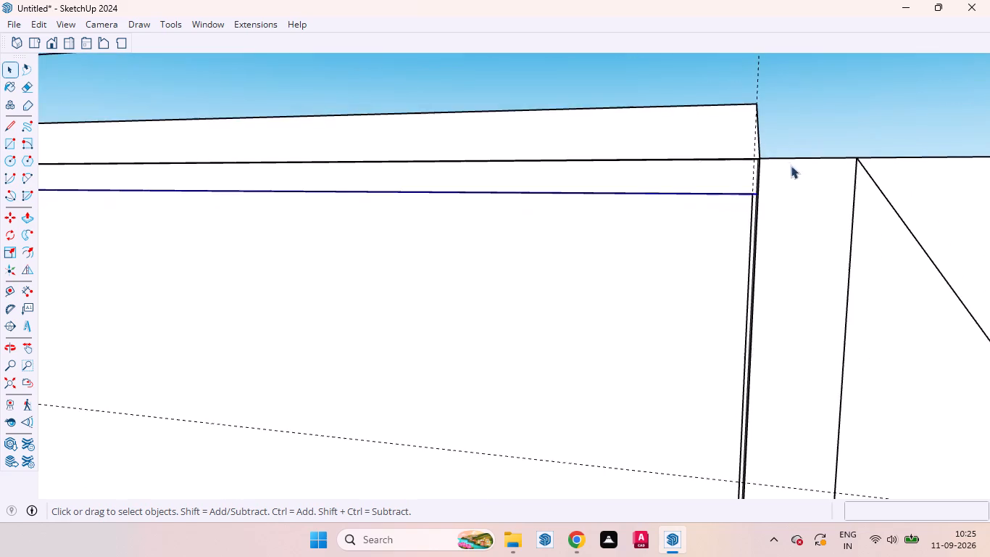
{"action": "scroll", "coordinate": [797, 142], "scroll_direction": "down", "scroll_amount": 3}
{"action": "scroll", "coordinate": [796, 144], "scroll_direction": "up", "scroll_amount": 1}
{"action": "scroll", "coordinate": [796, 144], "scroll_direction": "down", "scroll_amount": 9}
{"action": "left_click", "coordinate": [659, 363]}
{"action": "scroll", "coordinate": [497, 228], "scroll_direction": "up", "scroll_amount": 4}
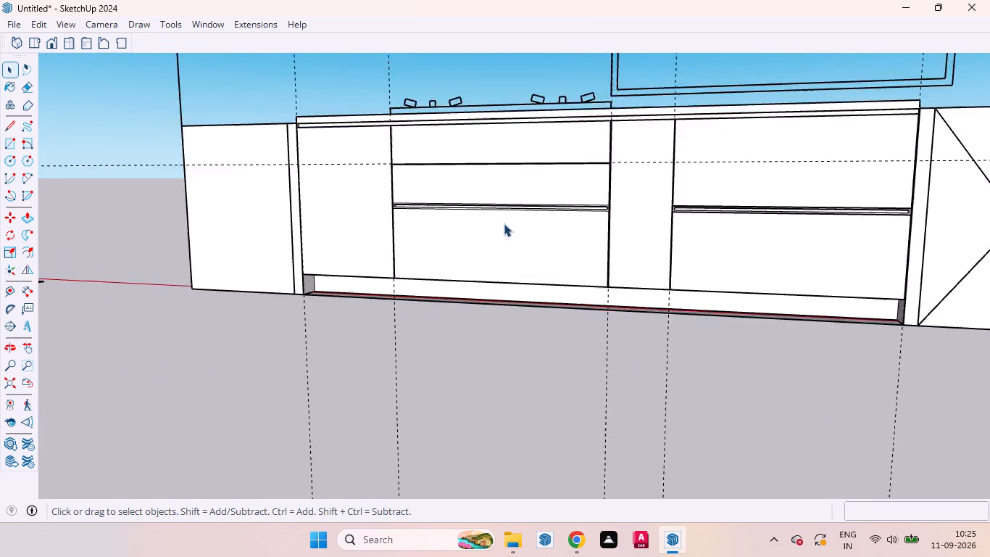
{"action": "scroll", "coordinate": [590, 226], "scroll_direction": "down", "scroll_amount": 4}
{"action": "middle_click_drag", "start_coordinate": [475, 261], "coordinate": [744, 228]}
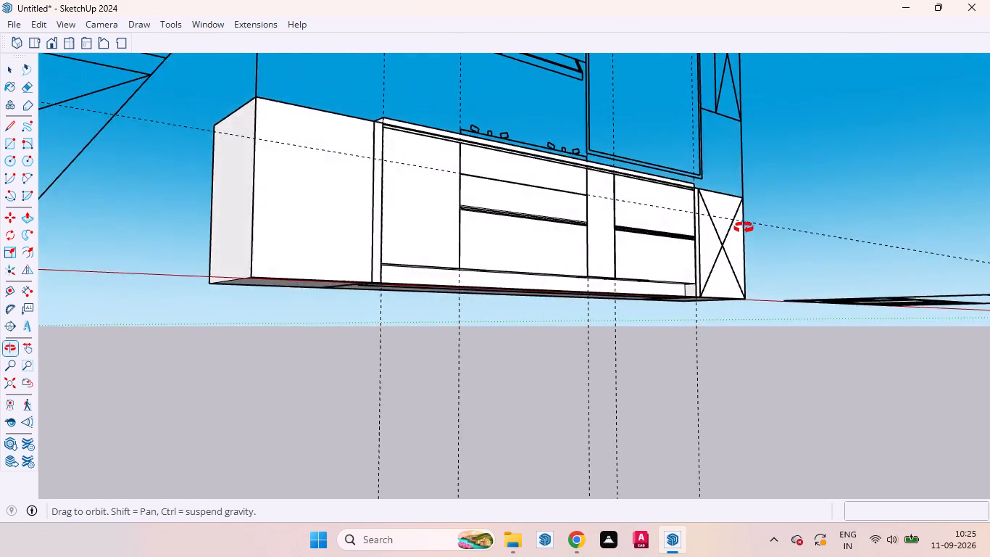
{"action": "middle_click_drag", "start_coordinate": [744, 228], "coordinate": [695, 353]}
{"action": "scroll", "coordinate": [408, 202], "scroll_direction": "up", "scroll_amount": 9}
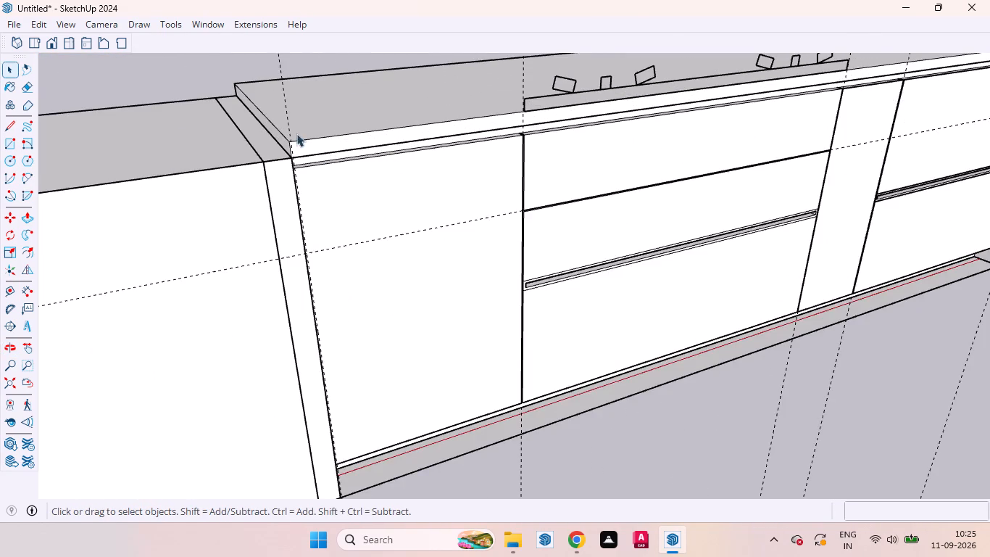
{"action": "scroll", "coordinate": [282, 123], "scroll_direction": "up", "scroll_amount": 6}
{"action": "middle_click_drag", "start_coordinate": [374, 154], "coordinate": [401, 62]}
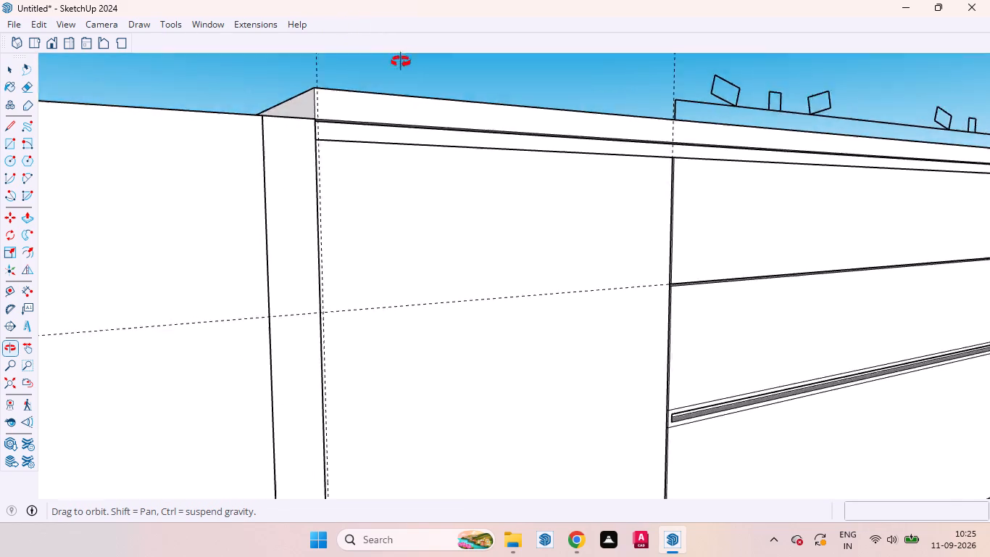
{"action": "middle_click_drag", "start_coordinate": [401, 62], "coordinate": [412, 112]}
{"action": "scroll", "coordinate": [500, 85], "scroll_direction": "down", "scroll_amount": 4}
{"action": "scroll", "coordinate": [471, 97], "scroll_direction": "up", "scroll_amount": 1}
{"action": "scroll", "coordinate": [473, 97], "scroll_direction": "down", "scroll_amount": 1}
{"action": "scroll", "coordinate": [474, 96], "scroll_direction": "up", "scroll_amount": 3}
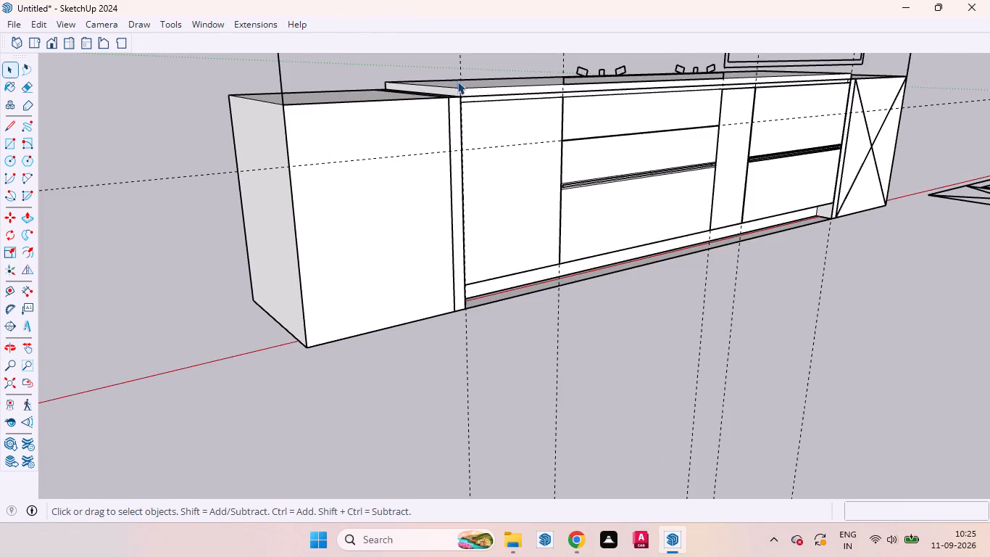
Make a new group and draw a 4' 7 3/4" by 3' 4" rectangle over the three upper cabinet doors above the hood.
{"action": "scroll", "coordinate": [424, 91], "scroll_direction": "down", "scroll_amount": 5}
{"action": "scroll", "coordinate": [370, 144], "scroll_direction": "down", "scroll_amount": 11}
{"action": "scroll", "coordinate": [385, 355], "scroll_direction": "down", "scroll_amount": 6}
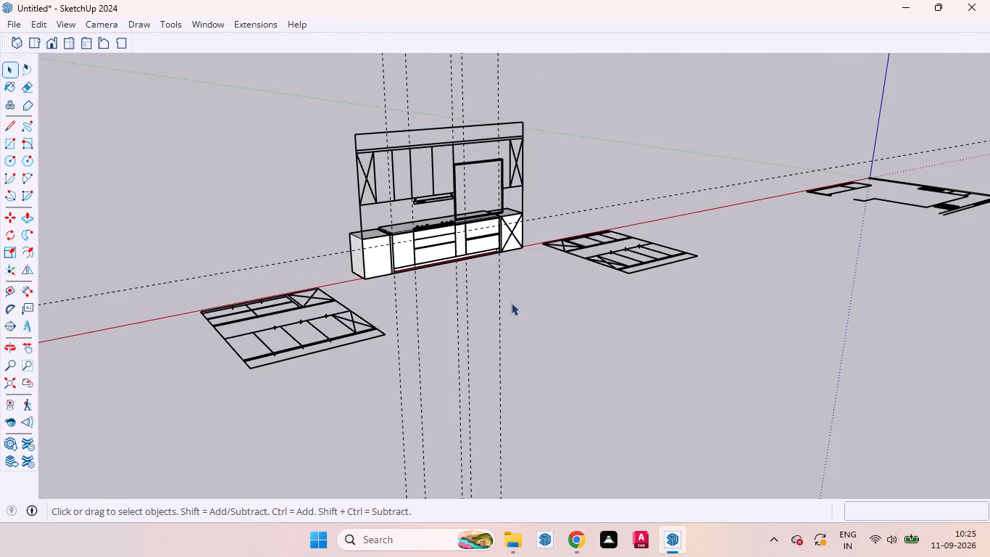
{"action": "scroll", "coordinate": [536, 113], "scroll_direction": "up", "scroll_amount": 5}
{"action": "scroll", "coordinate": [523, 131], "scroll_direction": "down", "scroll_amount": 4}
{"action": "scroll", "coordinate": [508, 153], "scroll_direction": "up", "scroll_amount": 2}
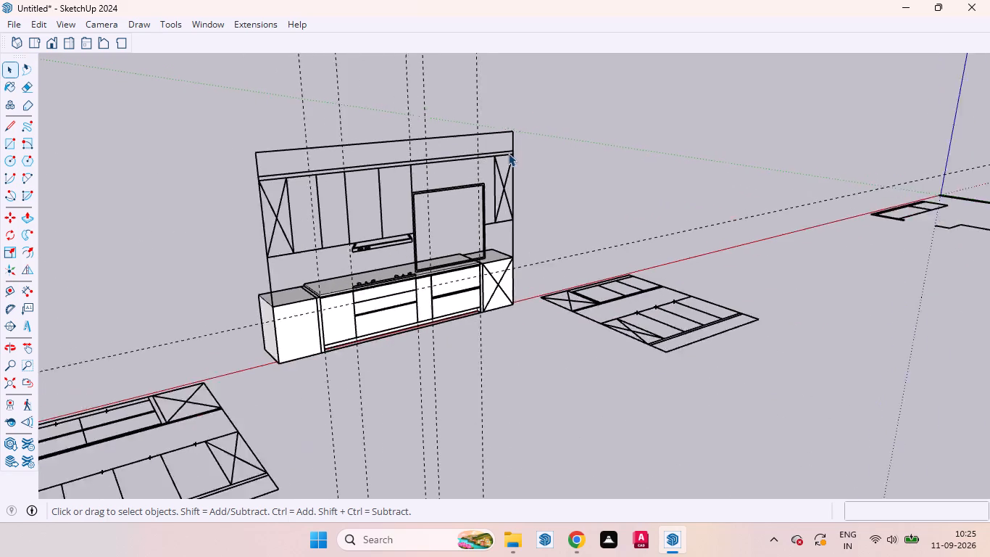
{"action": "scroll", "coordinate": [508, 153], "scroll_direction": "up", "scroll_amount": 4}
{"action": "scroll", "coordinate": [512, 149], "scroll_direction": "down", "scroll_amount": 6}
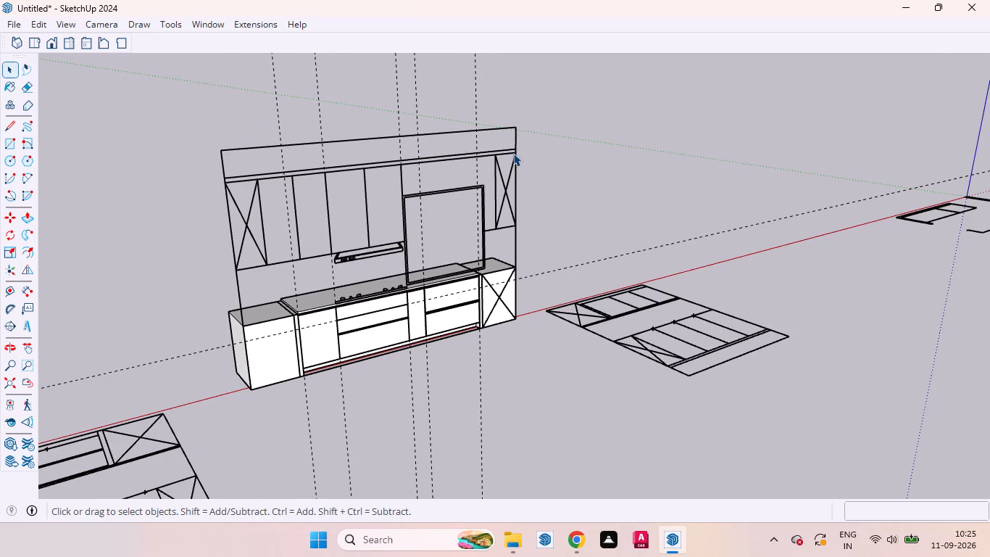
{"action": "scroll", "coordinate": [422, 320], "scroll_direction": "up", "scroll_amount": 3}
{"action": "middle_click_drag", "start_coordinate": [418, 320], "coordinate": [855, 302]}
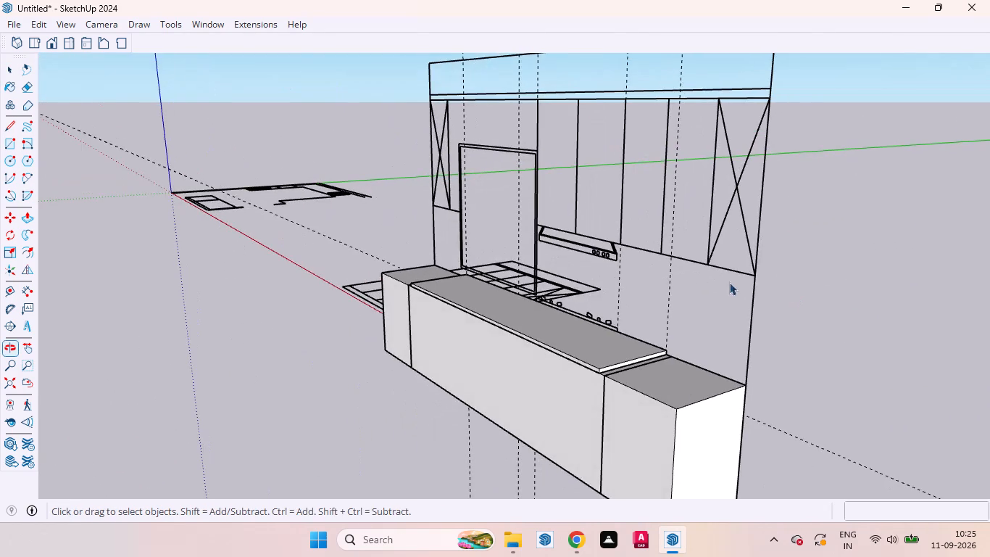
{"action": "scroll", "coordinate": [604, 250], "scroll_direction": "down", "scroll_amount": 4}
{"action": "scroll", "coordinate": [696, 216], "scroll_direction": "up", "scroll_amount": 5}
{"action": "scroll", "coordinate": [702, 211], "scroll_direction": "down", "scroll_amount": 4}
{"action": "middle_click_drag", "start_coordinate": [701, 239], "coordinate": [733, 249]}
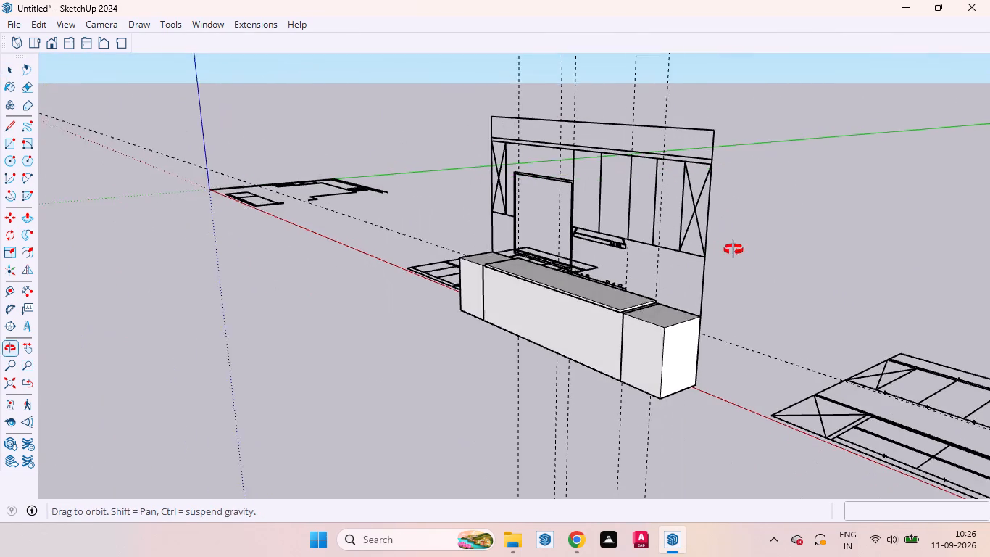
{"action": "middle_click_drag", "start_coordinate": [733, 249], "coordinate": [779, 272]}
{"action": "key", "text": "r"}
{"action": "scroll", "coordinate": [701, 176], "scroll_direction": "up", "scroll_amount": 3}
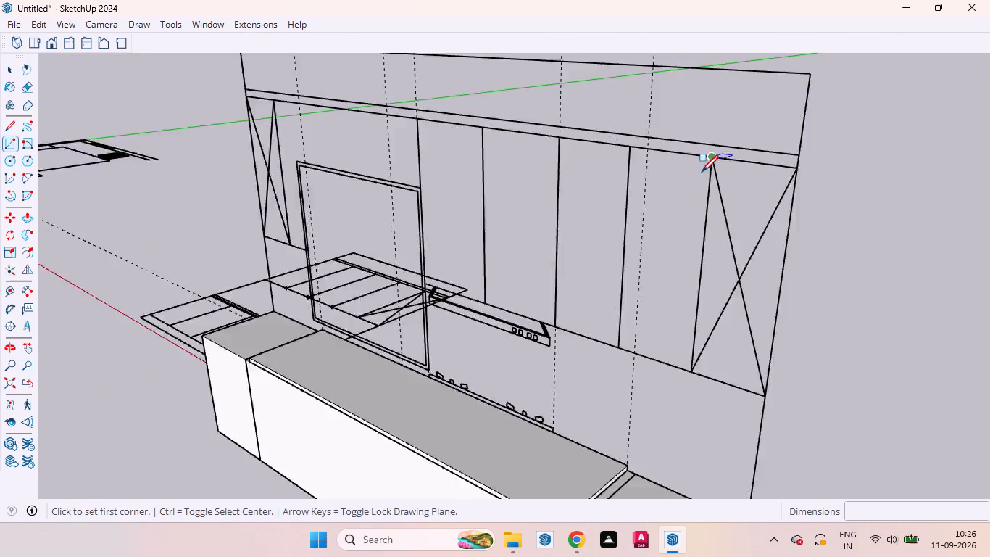
{"action": "scroll", "coordinate": [702, 172], "scroll_direction": "up", "scroll_amount": 2}
{"action": "scroll", "coordinate": [690, 185], "scroll_direction": "down", "scroll_amount": 6}
{"action": "key", "text": "space"}
{"action": "right_click", "coordinate": [750, 250]}
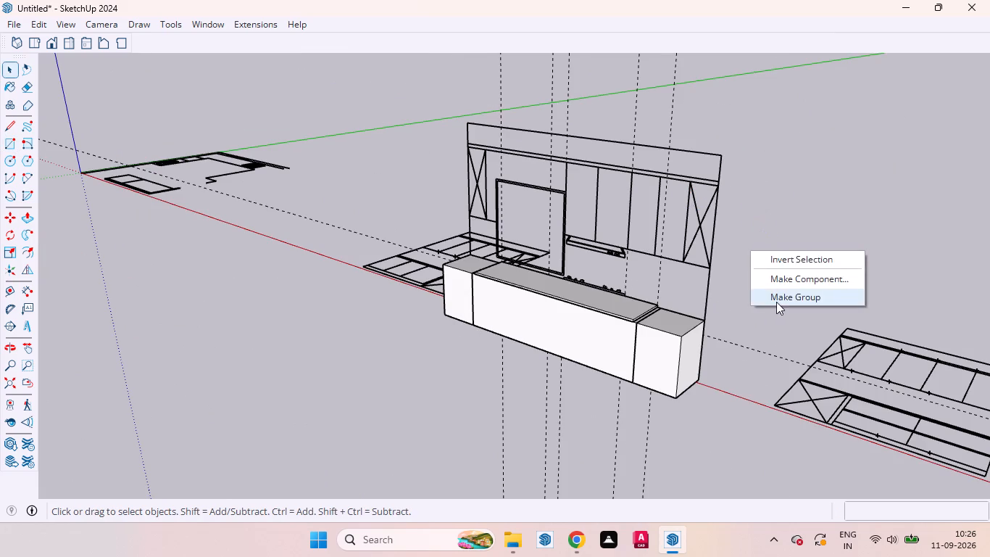
{"action": "left_click", "coordinate": [781, 298]}
{"action": "key", "text": "r"}
{"action": "scroll", "coordinate": [552, 146], "scroll_direction": "up", "scroll_amount": 10}
{"action": "left_click", "coordinate": [571, 167]}
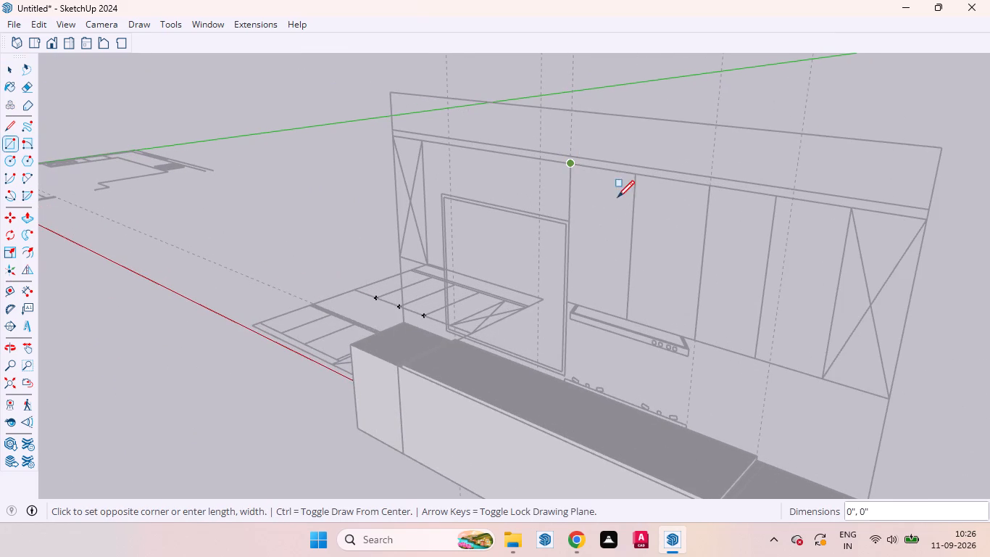
{"action": "left_click", "coordinate": [759, 360]}
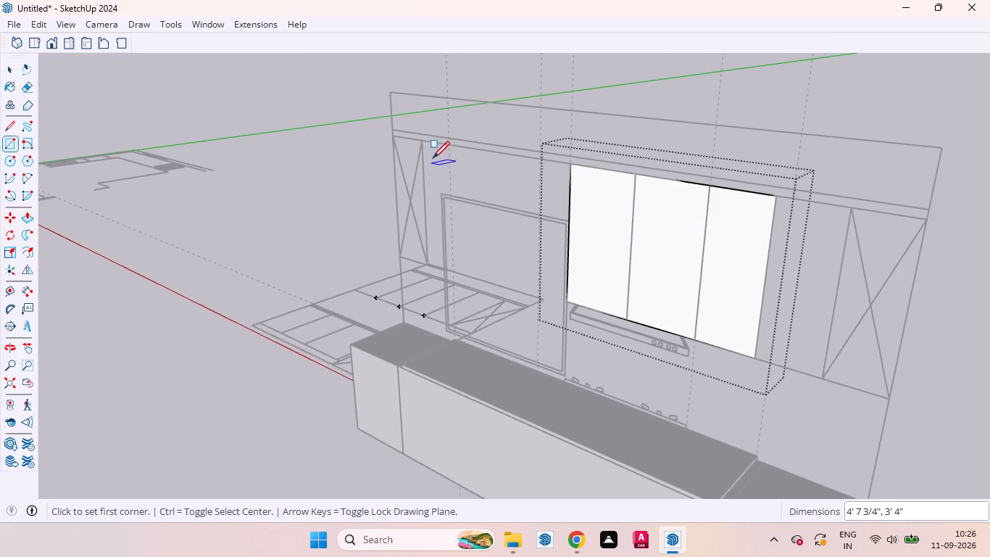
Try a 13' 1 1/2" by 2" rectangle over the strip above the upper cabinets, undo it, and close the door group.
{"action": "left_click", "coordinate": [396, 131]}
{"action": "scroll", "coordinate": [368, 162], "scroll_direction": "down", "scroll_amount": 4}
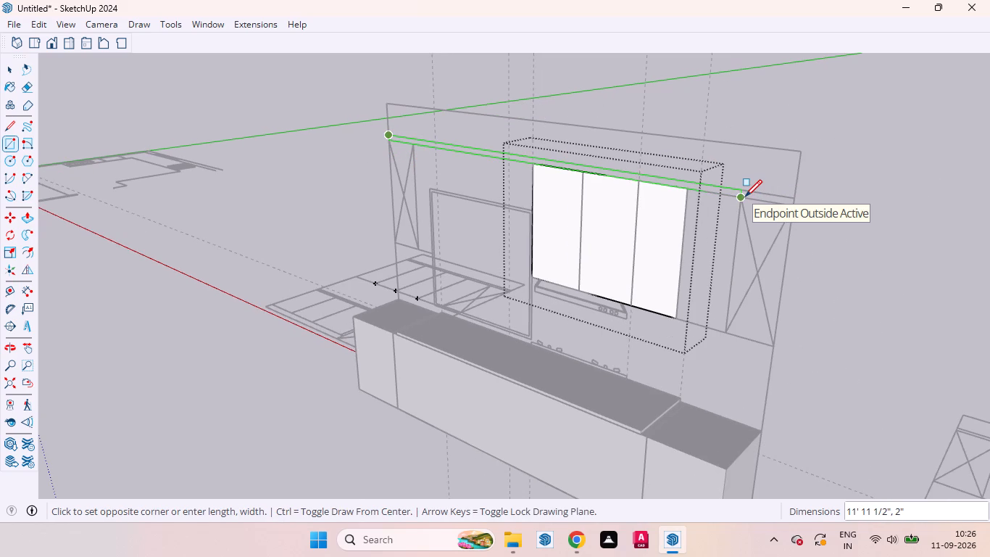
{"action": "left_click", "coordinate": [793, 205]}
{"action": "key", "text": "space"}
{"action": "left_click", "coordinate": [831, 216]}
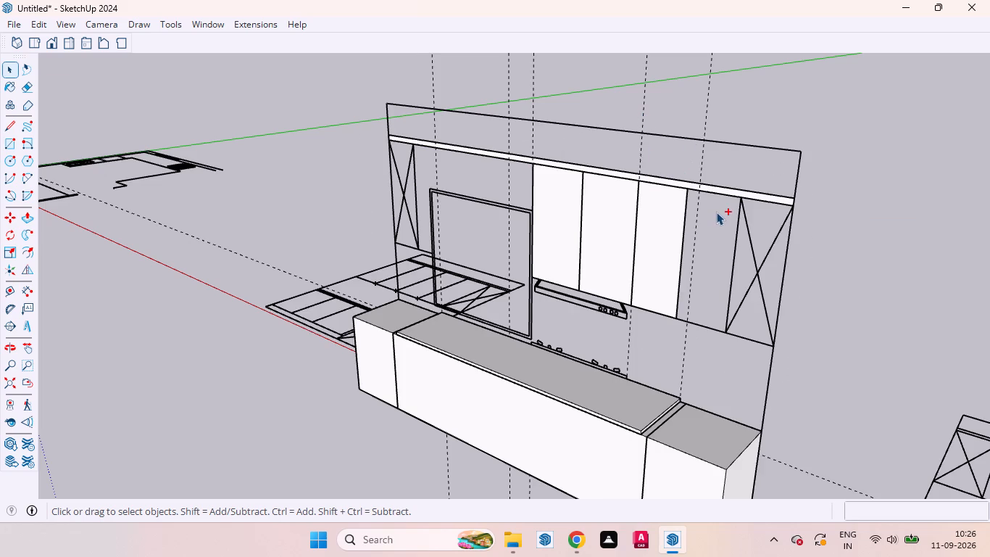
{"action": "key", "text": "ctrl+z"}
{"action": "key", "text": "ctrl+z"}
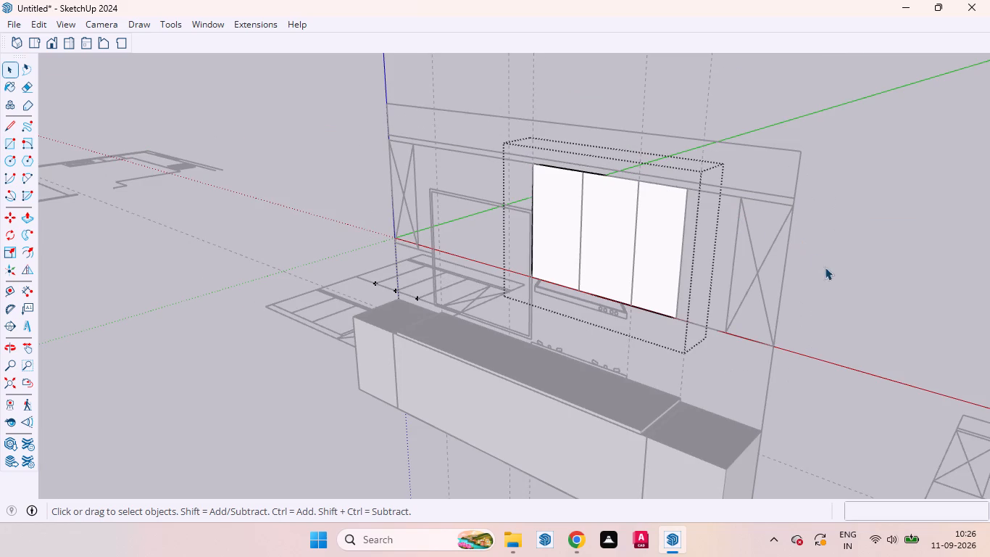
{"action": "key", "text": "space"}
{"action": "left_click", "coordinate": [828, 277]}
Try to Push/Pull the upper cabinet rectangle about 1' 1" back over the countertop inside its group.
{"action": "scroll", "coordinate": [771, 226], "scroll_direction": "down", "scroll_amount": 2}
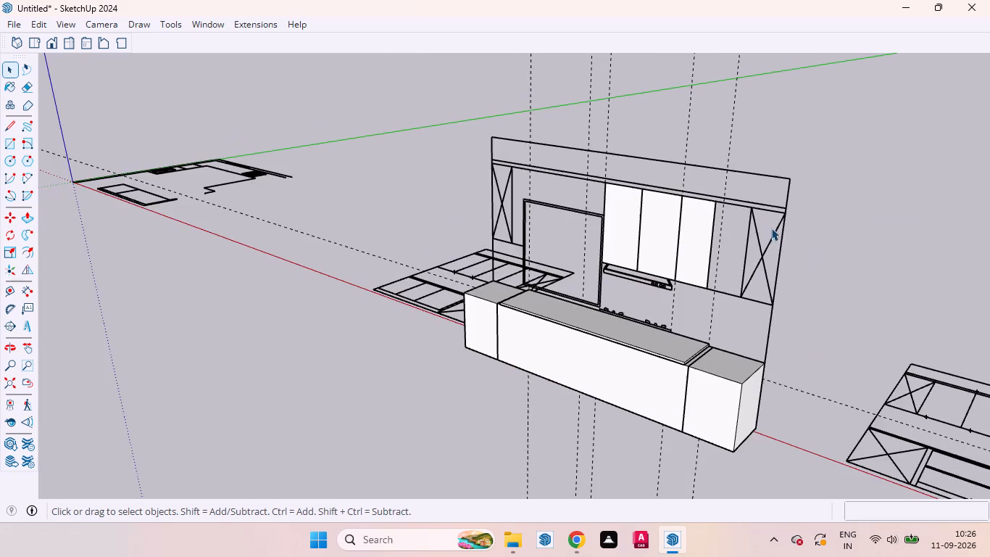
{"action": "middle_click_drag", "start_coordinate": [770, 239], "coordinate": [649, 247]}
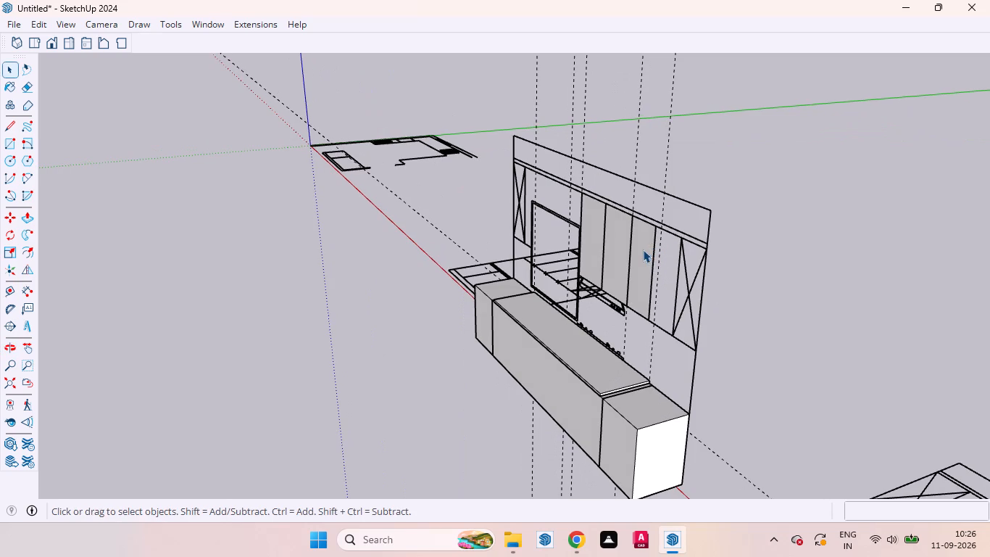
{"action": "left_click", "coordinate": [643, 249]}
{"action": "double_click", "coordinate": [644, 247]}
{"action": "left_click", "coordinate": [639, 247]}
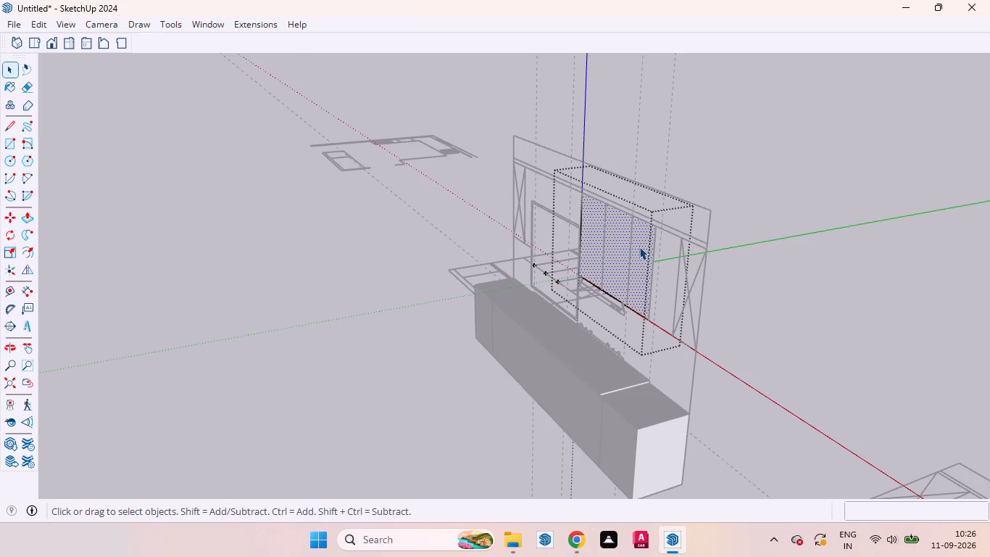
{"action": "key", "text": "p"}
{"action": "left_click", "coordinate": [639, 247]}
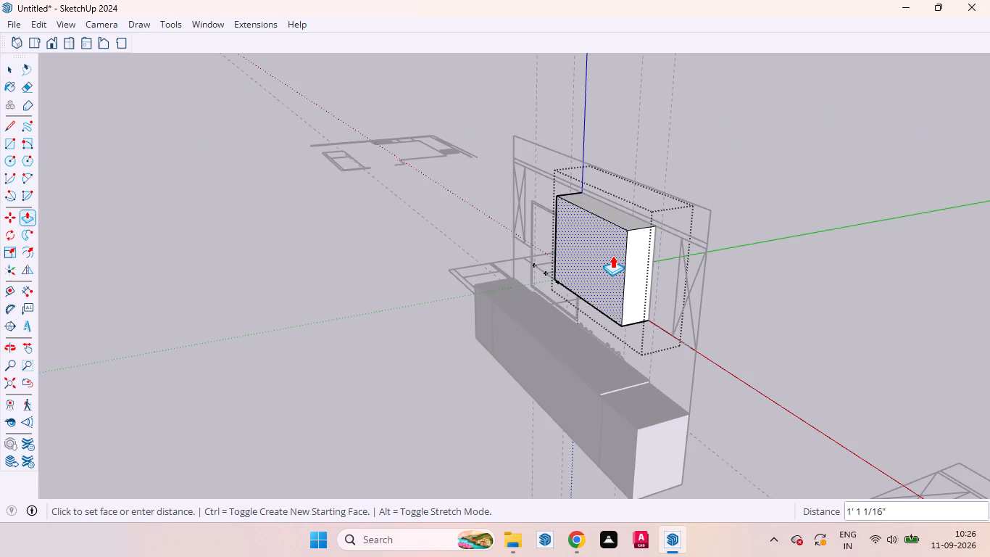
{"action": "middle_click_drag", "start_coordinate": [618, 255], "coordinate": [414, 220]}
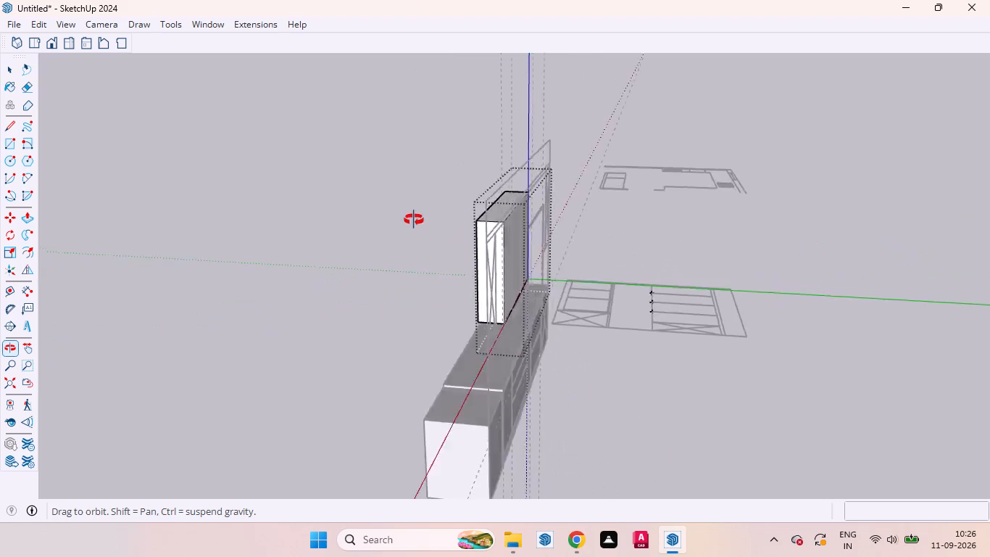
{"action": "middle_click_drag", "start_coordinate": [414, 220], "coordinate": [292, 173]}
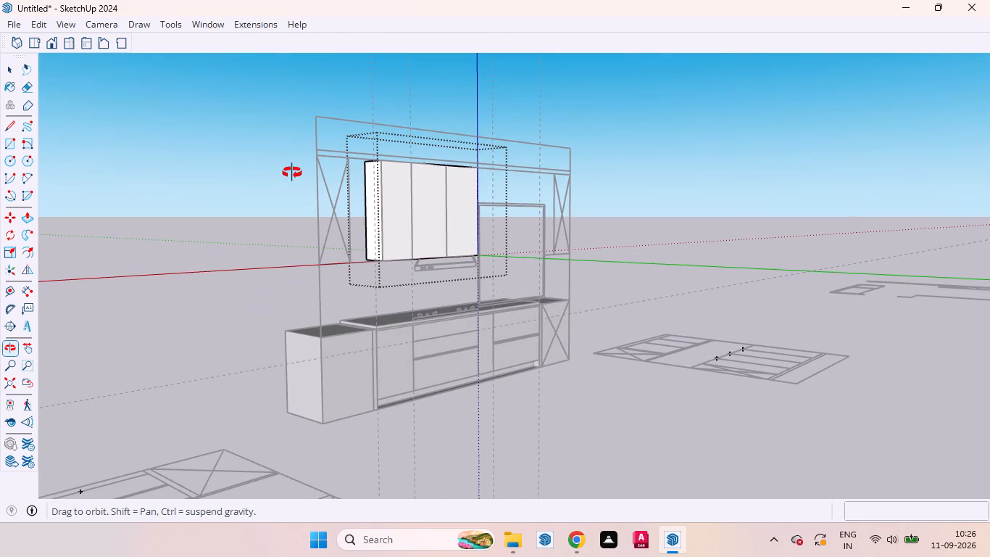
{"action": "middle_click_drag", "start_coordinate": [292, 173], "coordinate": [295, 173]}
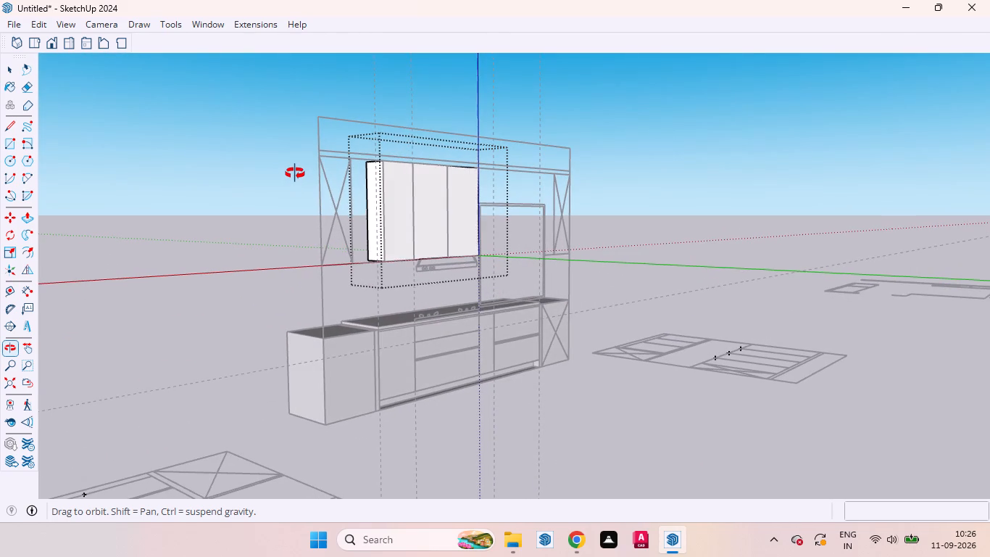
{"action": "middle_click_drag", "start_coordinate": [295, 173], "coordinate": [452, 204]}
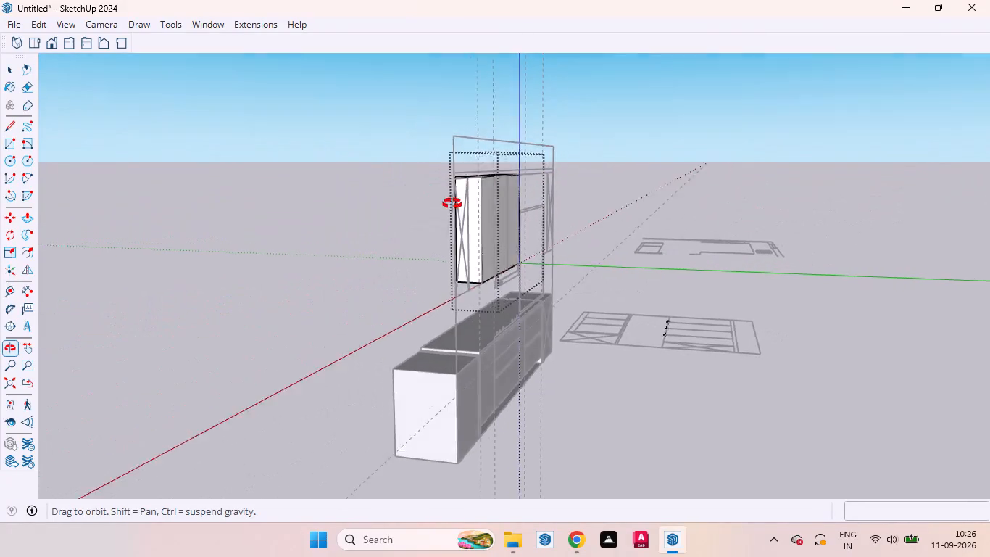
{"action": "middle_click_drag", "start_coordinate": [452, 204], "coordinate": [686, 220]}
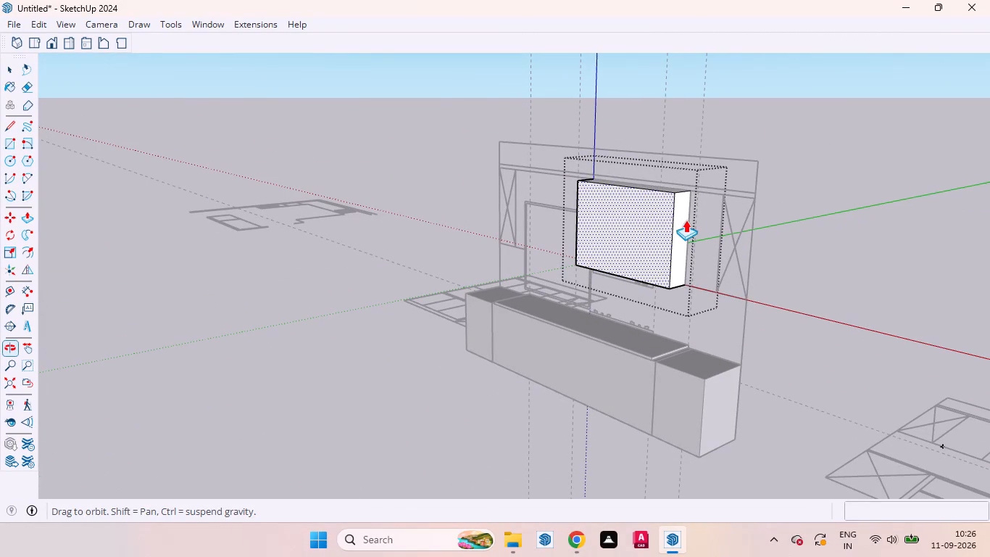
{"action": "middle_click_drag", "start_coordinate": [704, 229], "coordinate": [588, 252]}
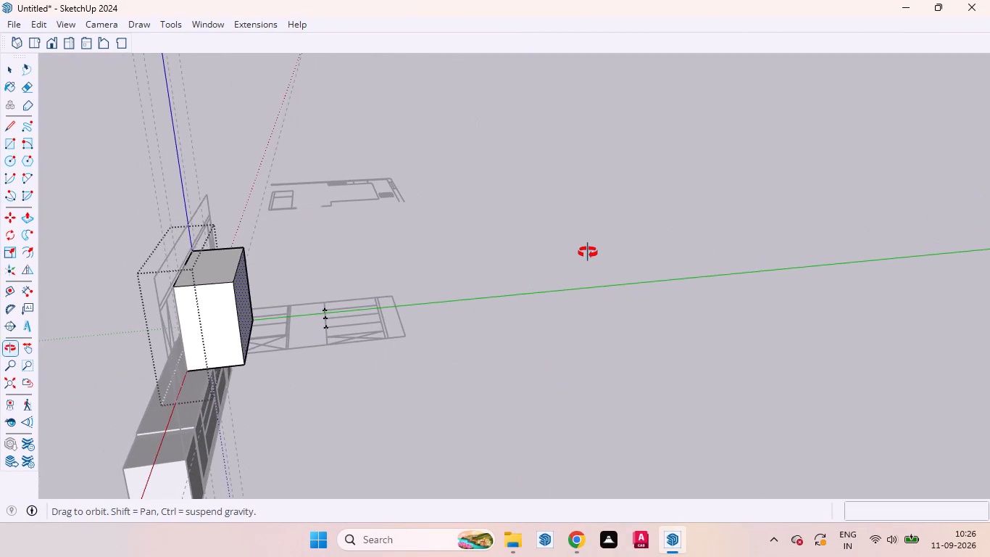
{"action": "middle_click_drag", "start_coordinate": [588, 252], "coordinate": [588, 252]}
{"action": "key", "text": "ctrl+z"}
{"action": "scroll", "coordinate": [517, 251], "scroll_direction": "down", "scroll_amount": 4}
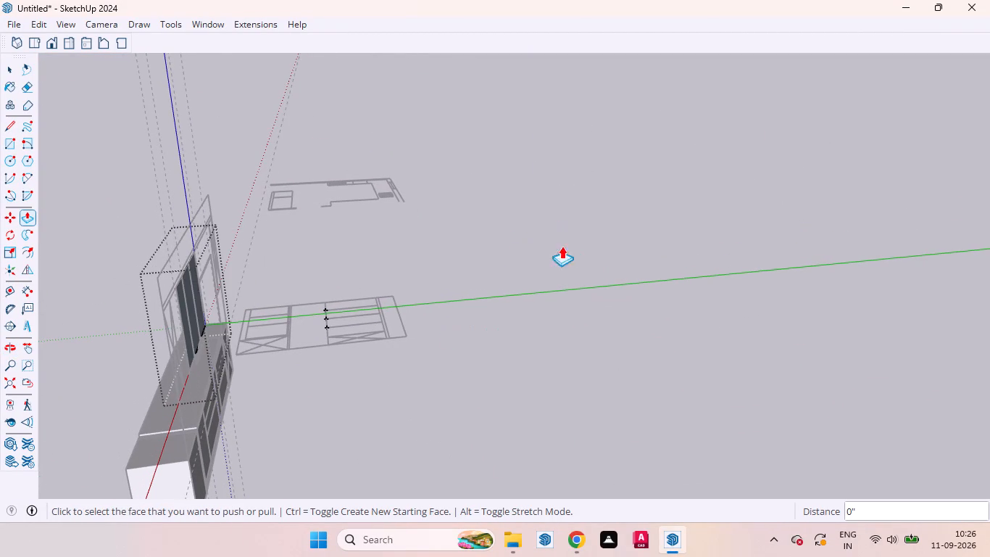
Close the upper cabinet group and examine the elevation and base cabinets from the door-front side and the opposite side.
{"action": "key", "text": "space"}
{"action": "scroll", "coordinate": [425, 232], "scroll_direction": "down", "scroll_amount": 3}
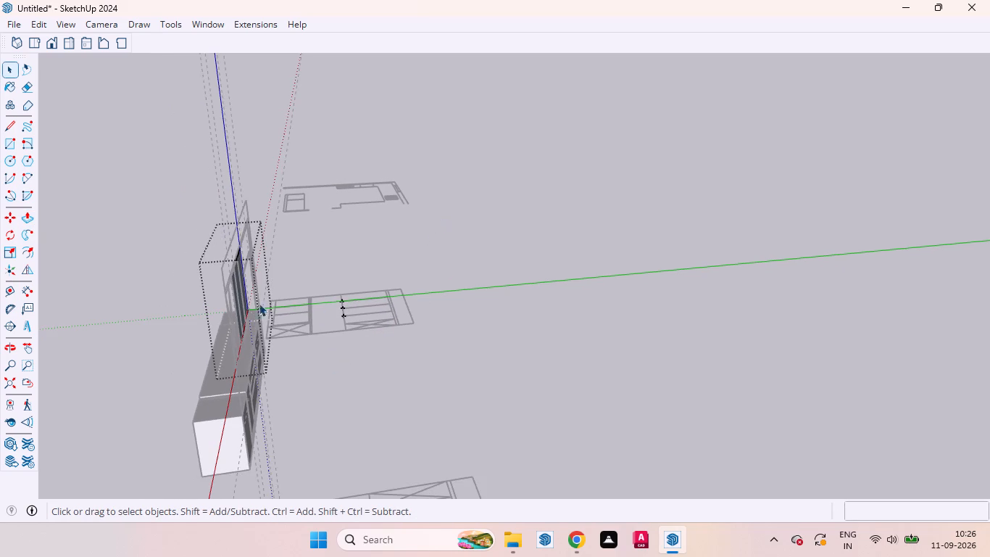
{"action": "scroll", "coordinate": [304, 274], "scroll_direction": "down", "scroll_amount": 4}
{"action": "scroll", "coordinate": [243, 350], "scroll_direction": "up", "scroll_amount": 5}
{"action": "scroll", "coordinate": [275, 289], "scroll_direction": "up", "scroll_amount": 5}
{"action": "scroll", "coordinate": [287, 274], "scroll_direction": "down", "scroll_amount": 3}
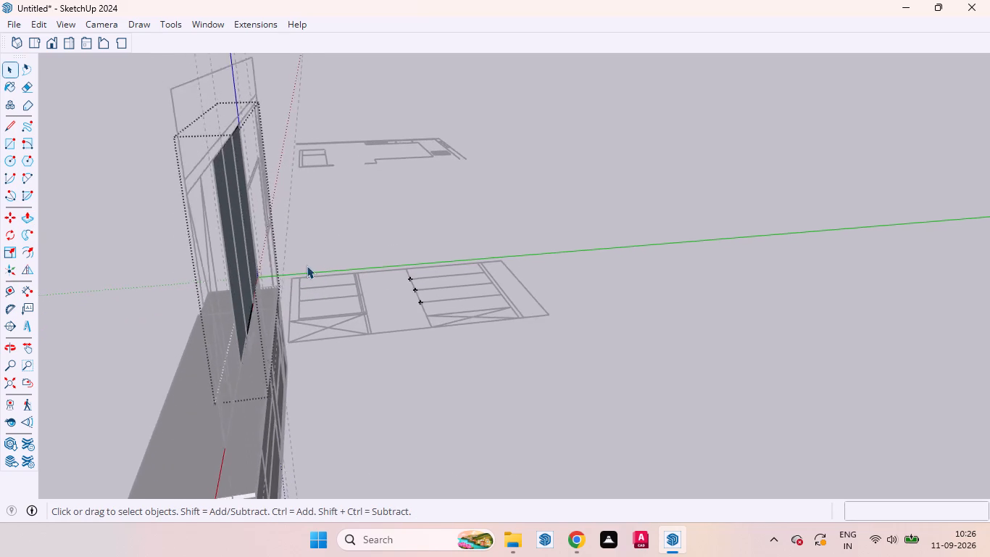
{"action": "scroll", "coordinate": [307, 265], "scroll_direction": "down", "scroll_amount": 2}
{"action": "middle_click_drag", "start_coordinate": [383, 318], "coordinate": [216, 313]}
{"action": "scroll", "coordinate": [492, 246], "scroll_direction": "down", "scroll_amount": 5}
{"action": "scroll", "coordinate": [657, 240], "scroll_direction": "down", "scroll_amount": 10}
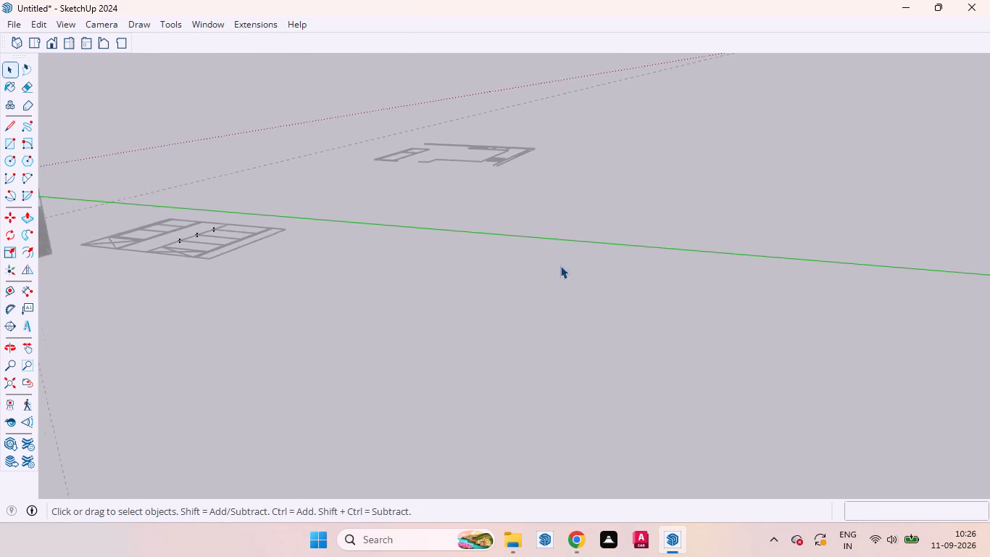
{"action": "scroll", "coordinate": [560, 265], "scroll_direction": "down", "scroll_amount": 11}
{"action": "left_click", "coordinate": [294, 369]}
{"action": "scroll", "coordinate": [528, 244], "scroll_direction": "down", "scroll_amount": 3}
{"action": "scroll", "coordinate": [552, 237], "scroll_direction": "up", "scroll_amount": 1}
{"action": "scroll", "coordinate": [573, 234], "scroll_direction": "down", "scroll_amount": 3}
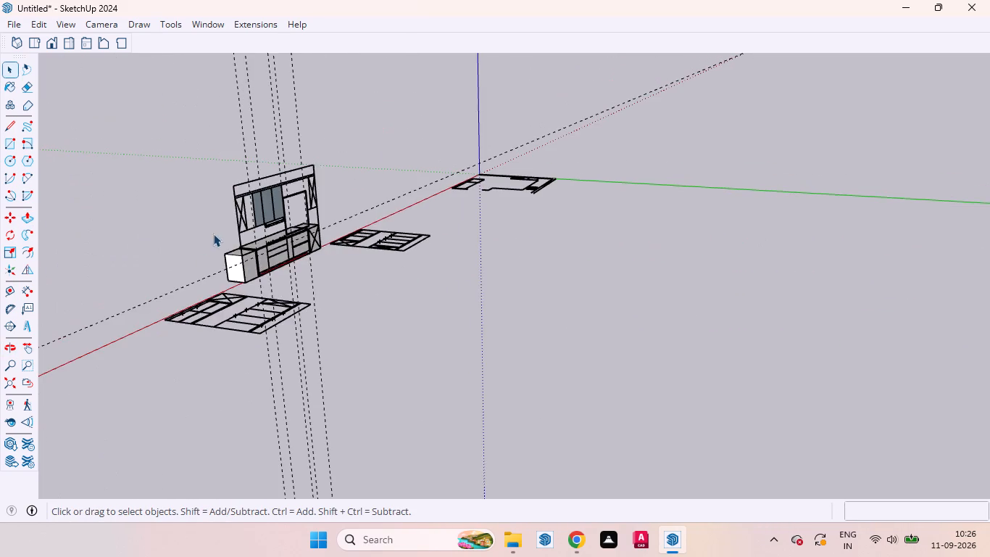
{"action": "scroll", "coordinate": [211, 228], "scroll_direction": "up", "scroll_amount": 12}
{"action": "scroll", "coordinate": [317, 214], "scroll_direction": "down", "scroll_amount": 4}
{"action": "middle_click_drag", "start_coordinate": [336, 240], "coordinate": [270, 244]}
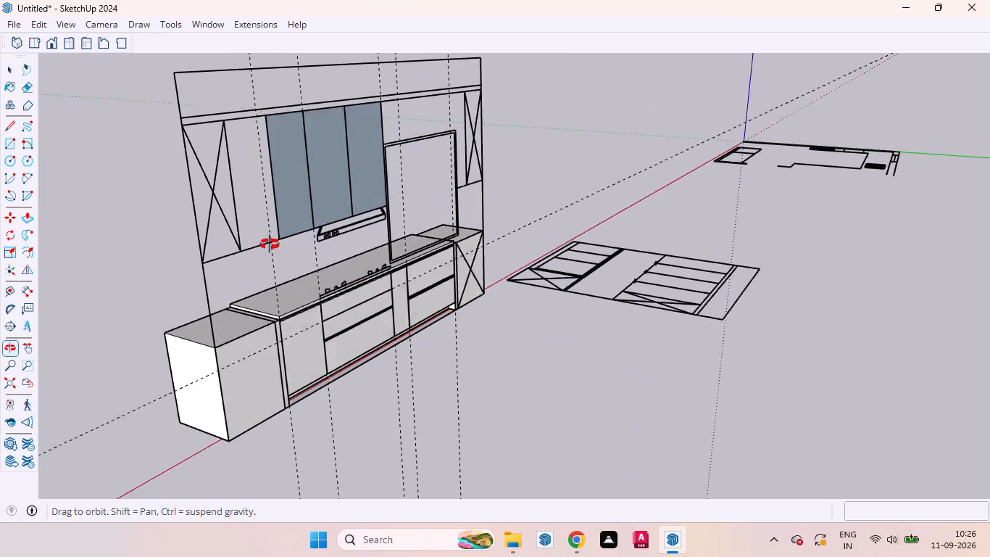
{"action": "middle_click_drag", "start_coordinate": [270, 244], "coordinate": [217, 222]}
{"action": "scroll", "coordinate": [396, 144], "scroll_direction": "down", "scroll_amount": 4}
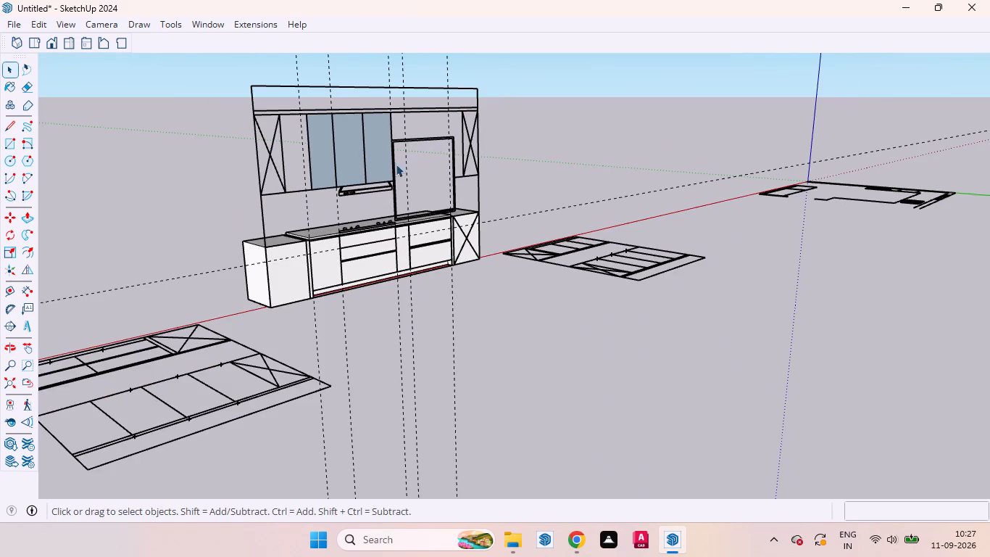
{"action": "middle_click_drag", "start_coordinate": [279, 216], "coordinate": [348, 225]}
{"action": "scroll", "coordinate": [354, 215], "scroll_direction": "down", "scroll_amount": 3}
{"action": "middle_click_drag", "start_coordinate": [352, 223], "coordinate": [441, 260]}
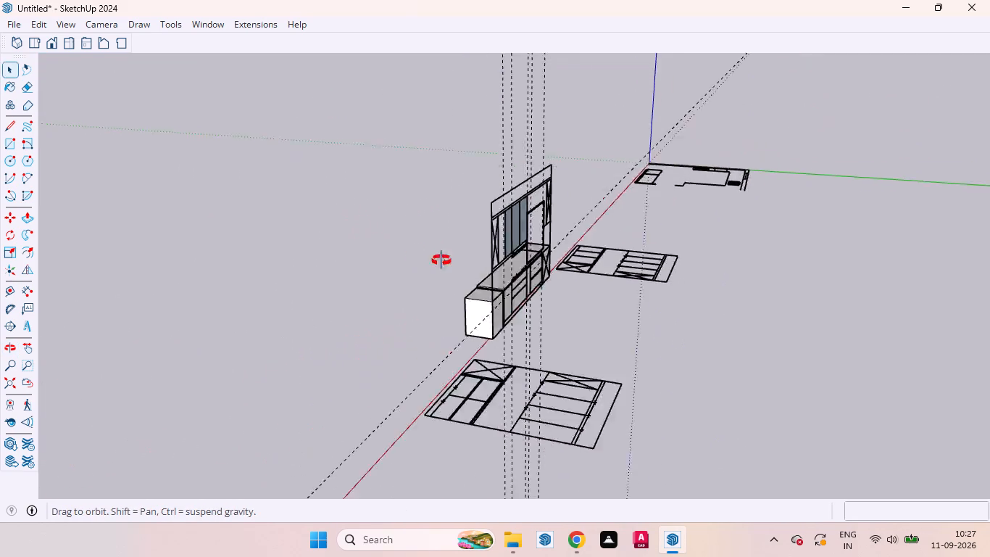
{"action": "middle_click_drag", "start_coordinate": [441, 260], "coordinate": [512, 271]}
{"action": "scroll", "coordinate": [523, 262], "scroll_direction": "up", "scroll_amount": 1}
{"action": "scroll", "coordinate": [447, 223], "scroll_direction": "down", "scroll_amount": 3}
{"action": "scroll", "coordinate": [594, 278], "scroll_direction": "up", "scroll_amount": 5}
{"action": "middle_click_drag", "start_coordinate": [580, 311], "coordinate": [588, 304]}
{"action": "scroll", "coordinate": [613, 287], "scroll_direction": "up", "scroll_amount": 4}
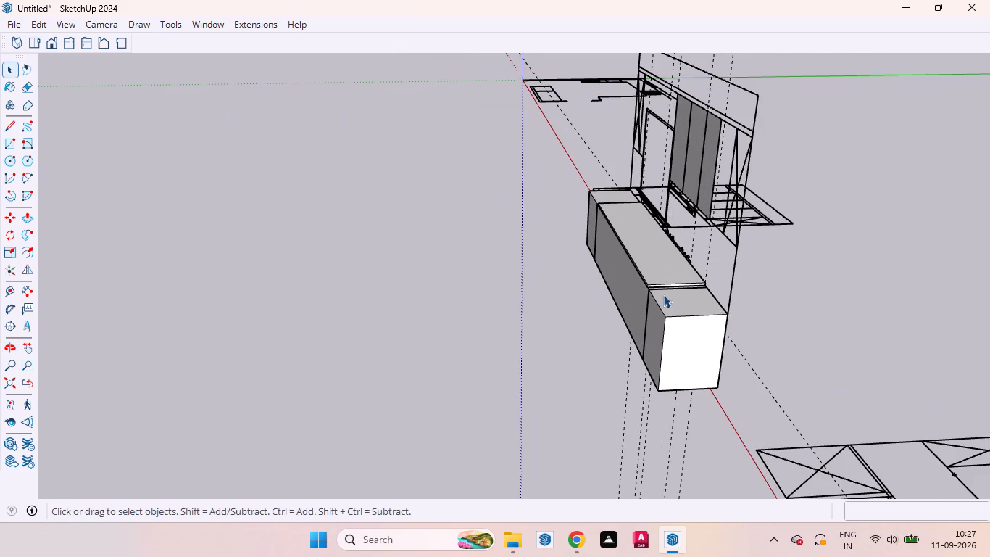
{"action": "scroll", "coordinate": [589, 273], "scroll_direction": "down", "scroll_amount": 2}
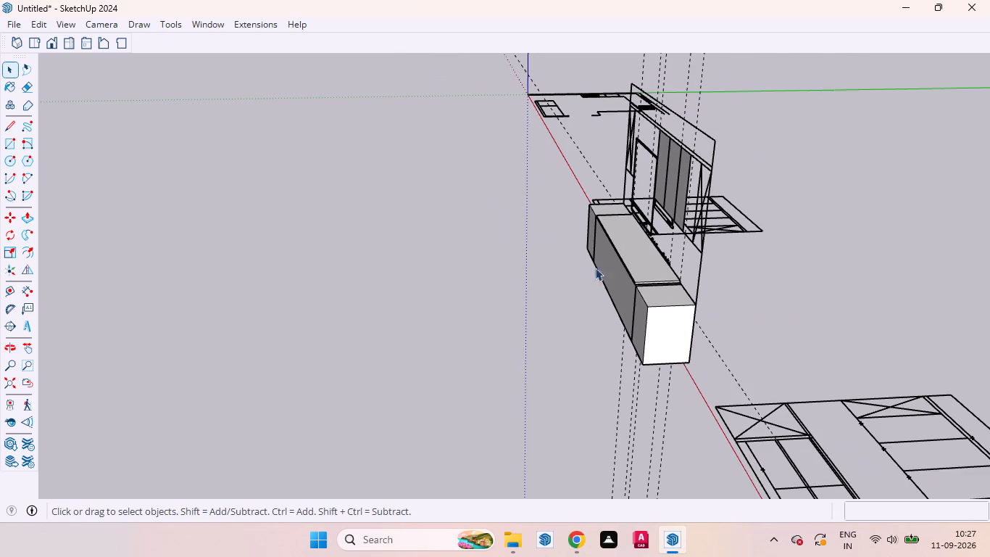
{"action": "middle_click_drag", "start_coordinate": [632, 271], "coordinate": [663, 281]}
{"action": "scroll", "coordinate": [628, 224], "scroll_direction": "down", "scroll_amount": 3}
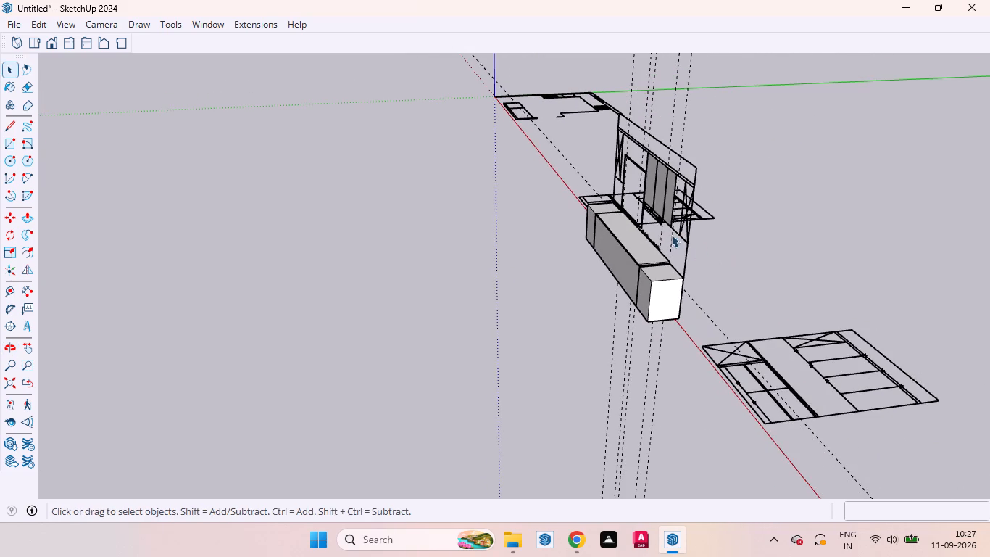
{"action": "middle_click_drag", "start_coordinate": [671, 235], "coordinate": [719, 261]}
{"action": "scroll", "coordinate": [736, 239], "scroll_direction": "up", "scroll_amount": 8}
Push/Pull the upper cabinet rectangle 14" out over the countertop inside its group, and close the group.
{"action": "left_click", "coordinate": [763, 241]}
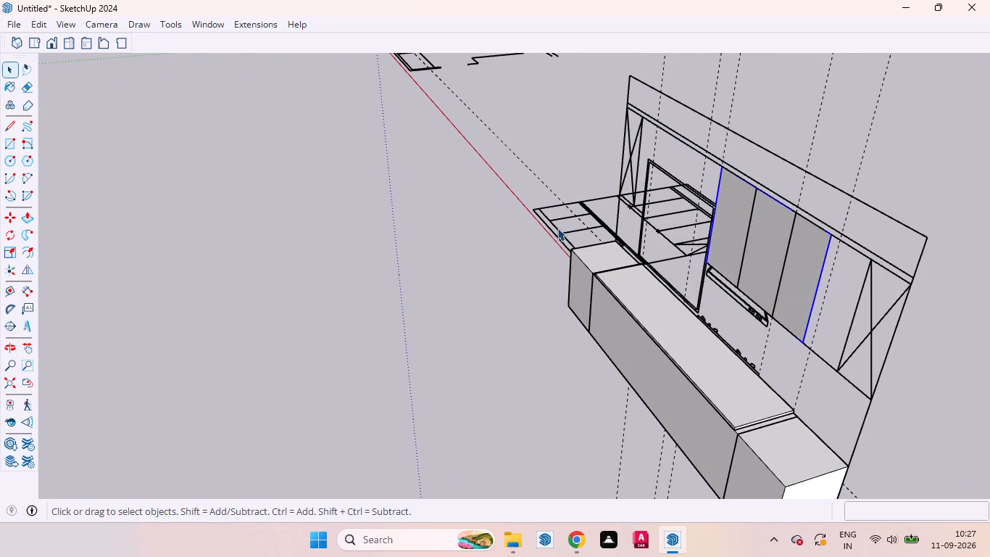
{"action": "scroll", "coordinate": [417, 247], "scroll_direction": "down", "scroll_amount": 4}
{"action": "middle_click_drag", "start_coordinate": [499, 265], "coordinate": [553, 269]}
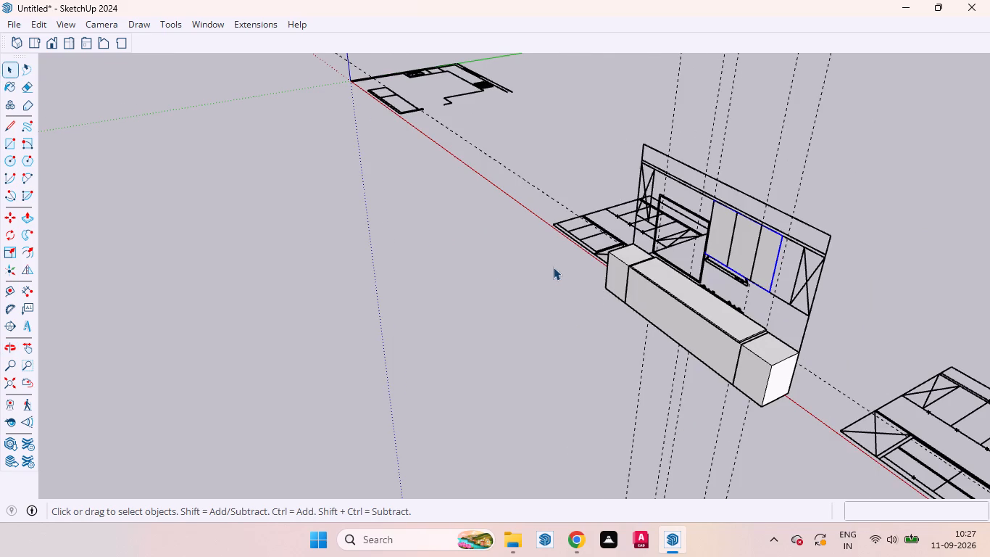
{"action": "key", "text": "p"}
{"action": "scroll", "coordinate": [711, 234], "scroll_direction": "up", "scroll_amount": 4}
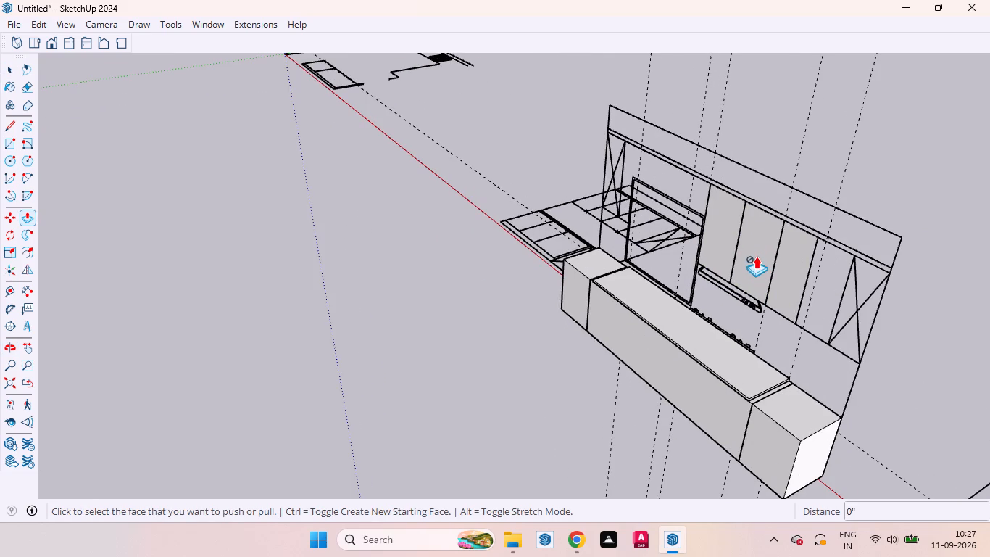
{"action": "key", "text": "space"}
{"action": "triple_click", "coordinate": [756, 253]}
{"action": "key", "text": "p"}
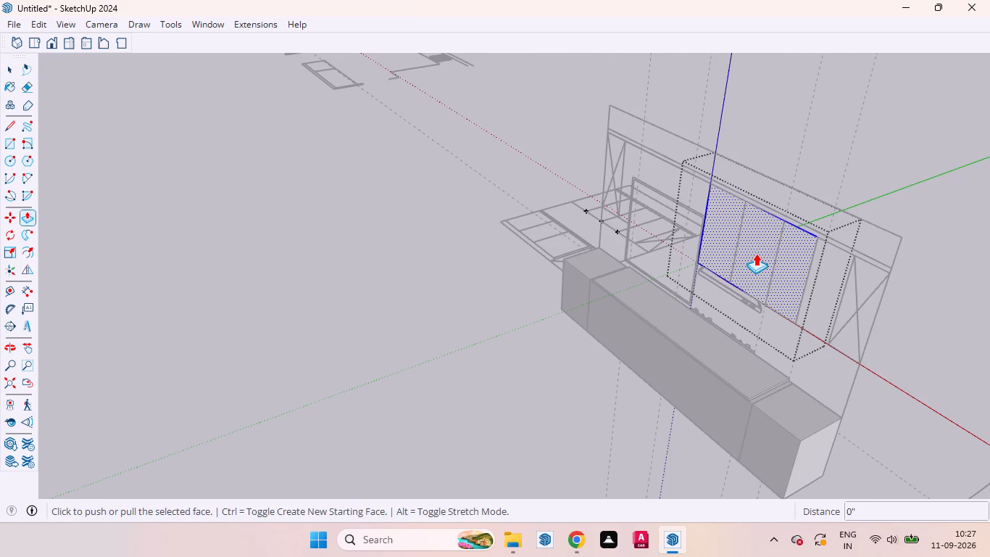
{"action": "left_click", "coordinate": [756, 253]}
{"action": "type", "text": "14"}
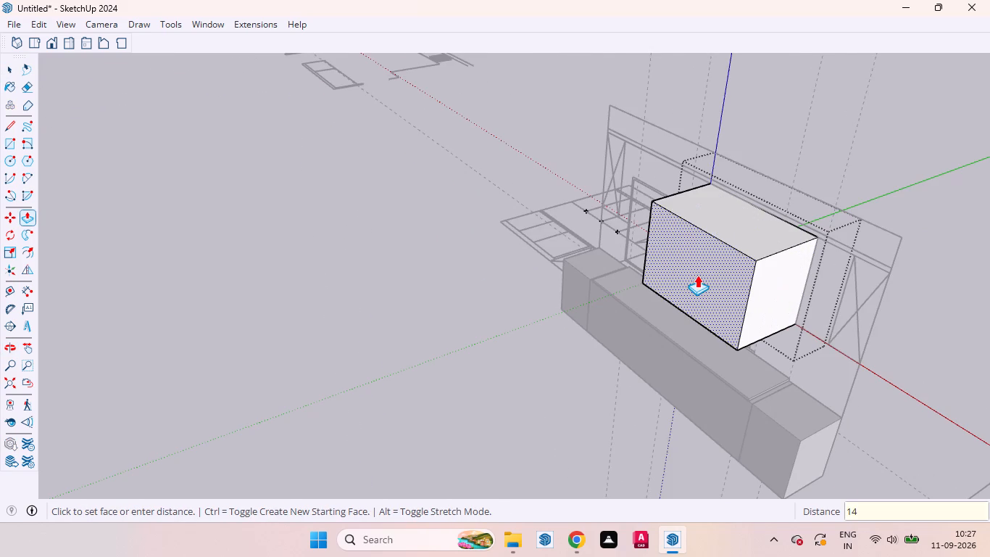
{"action": "key", "text": "Return"}
{"action": "key", "text": "space"}
{"action": "scroll", "coordinate": [472, 286], "scroll_direction": "down", "scroll_amount": 3}
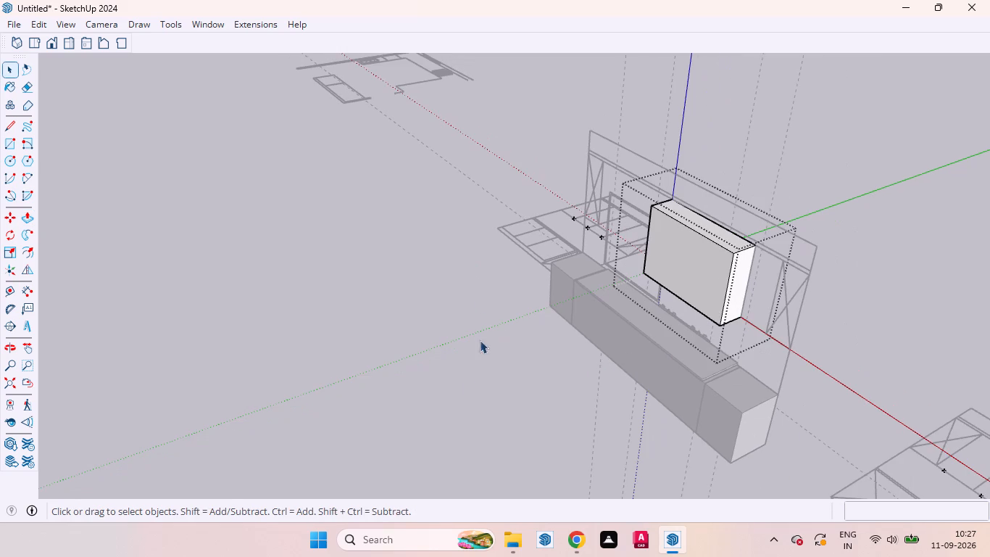
{"action": "left_click", "coordinate": [470, 387]}
Inside the upper cabinet group, Push/Pull the end face about 1' 3" outward to the edge of the adjacent crossed panel.
{"action": "scroll", "coordinate": [783, 306], "scroll_direction": "up", "scroll_amount": 4}
{"action": "middle_click_drag", "start_coordinate": [702, 305], "coordinate": [862, 300]}
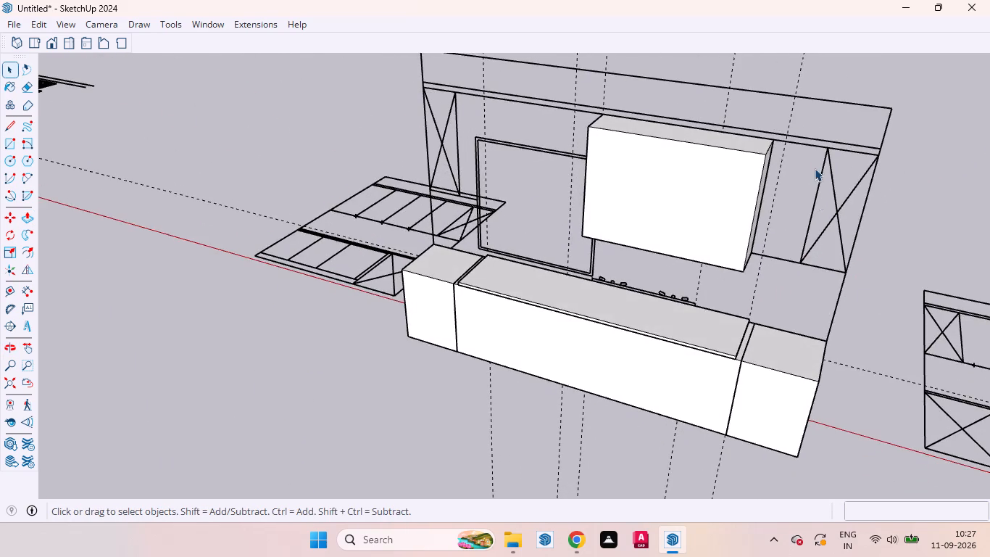
{"action": "scroll", "coordinate": [809, 147], "scroll_direction": "up", "scroll_amount": 4}
{"action": "middle_click_drag", "start_coordinate": [773, 174], "coordinate": [779, 111]}
{"action": "scroll", "coordinate": [792, 161], "scroll_direction": "down", "scroll_amount": 4}
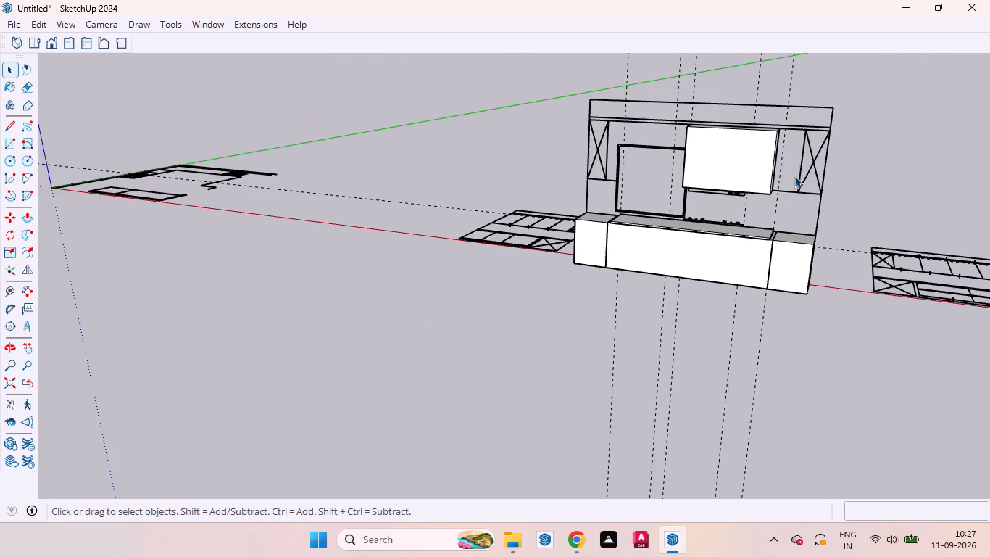
{"action": "middle_click", "coordinate": [787, 212]}
{"action": "scroll", "coordinate": [828, 175], "scroll_direction": "up", "scroll_amount": 1}
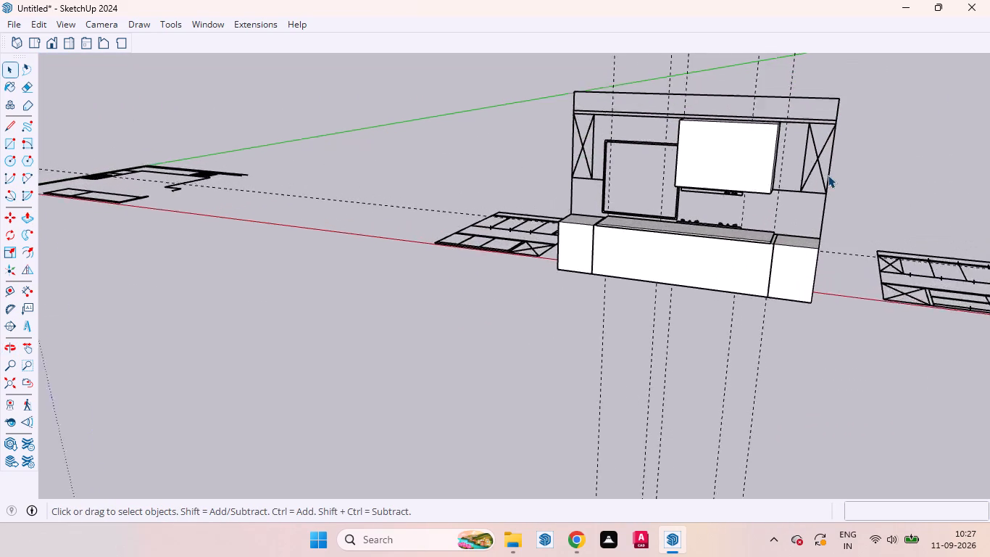
{"action": "scroll", "coordinate": [828, 175], "scroll_direction": "up", "scroll_amount": 5}
{"action": "middle_click_drag", "start_coordinate": [824, 189], "coordinate": [778, 224]}
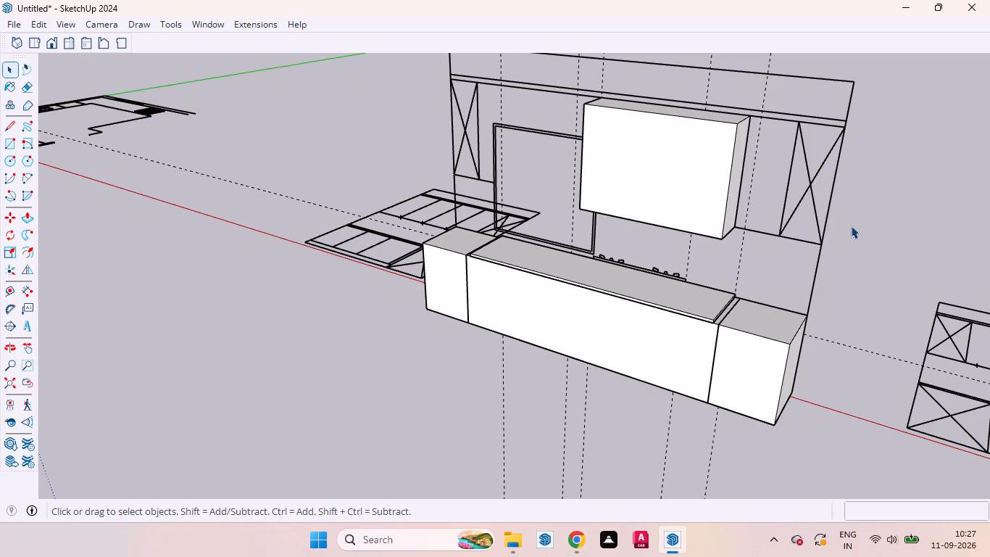
{"action": "scroll", "coordinate": [748, 147], "scroll_direction": "up", "scroll_amount": 4}
{"action": "left_click", "coordinate": [721, 161]}
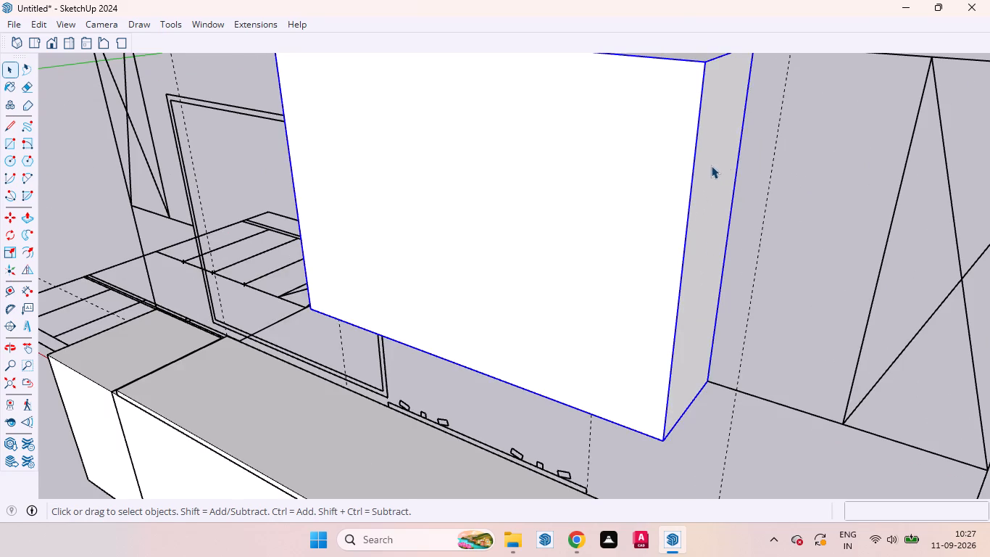
{"action": "scroll", "coordinate": [695, 170], "scroll_direction": "down", "scroll_amount": 4}
{"action": "double_click", "coordinate": [706, 173]}
{"action": "left_click", "coordinate": [706, 173]}
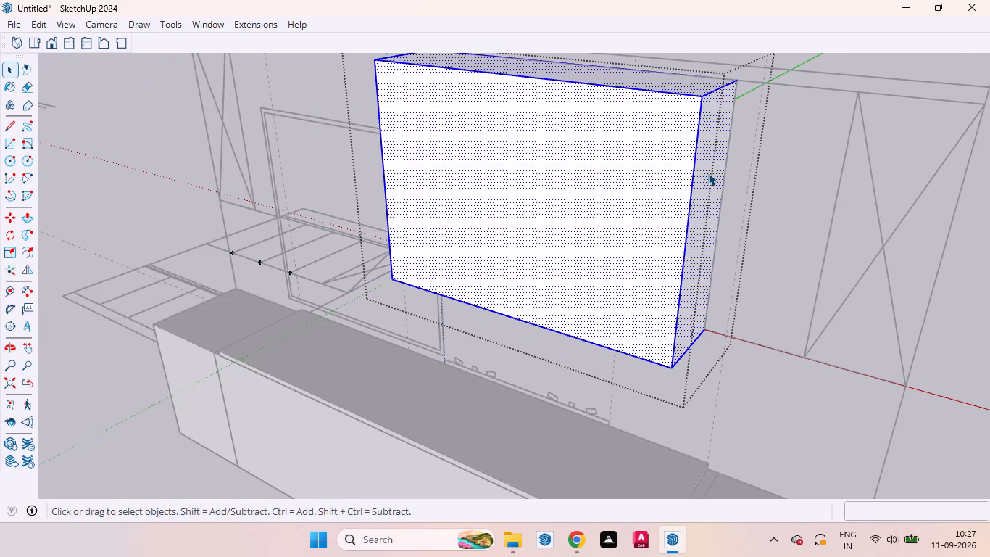
{"action": "left_click", "coordinate": [708, 173]}
{"action": "key", "text": "p"}
{"action": "left_click", "coordinate": [712, 170]}
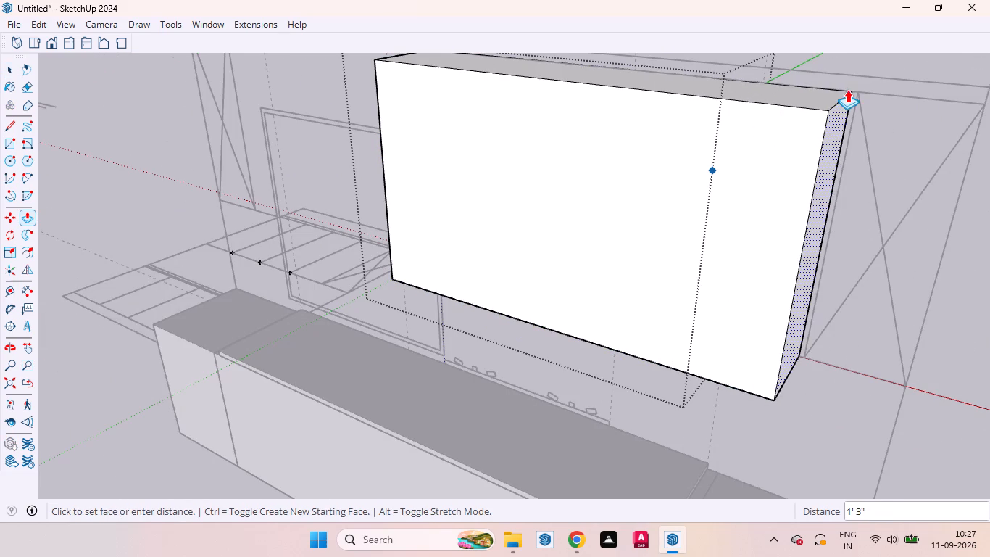
{"action": "left_click", "coordinate": [854, 90]}
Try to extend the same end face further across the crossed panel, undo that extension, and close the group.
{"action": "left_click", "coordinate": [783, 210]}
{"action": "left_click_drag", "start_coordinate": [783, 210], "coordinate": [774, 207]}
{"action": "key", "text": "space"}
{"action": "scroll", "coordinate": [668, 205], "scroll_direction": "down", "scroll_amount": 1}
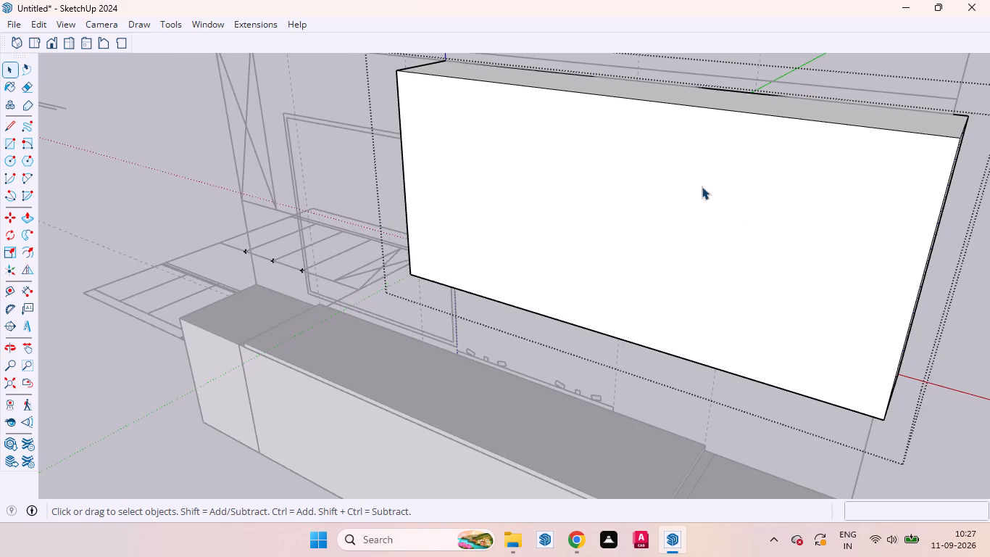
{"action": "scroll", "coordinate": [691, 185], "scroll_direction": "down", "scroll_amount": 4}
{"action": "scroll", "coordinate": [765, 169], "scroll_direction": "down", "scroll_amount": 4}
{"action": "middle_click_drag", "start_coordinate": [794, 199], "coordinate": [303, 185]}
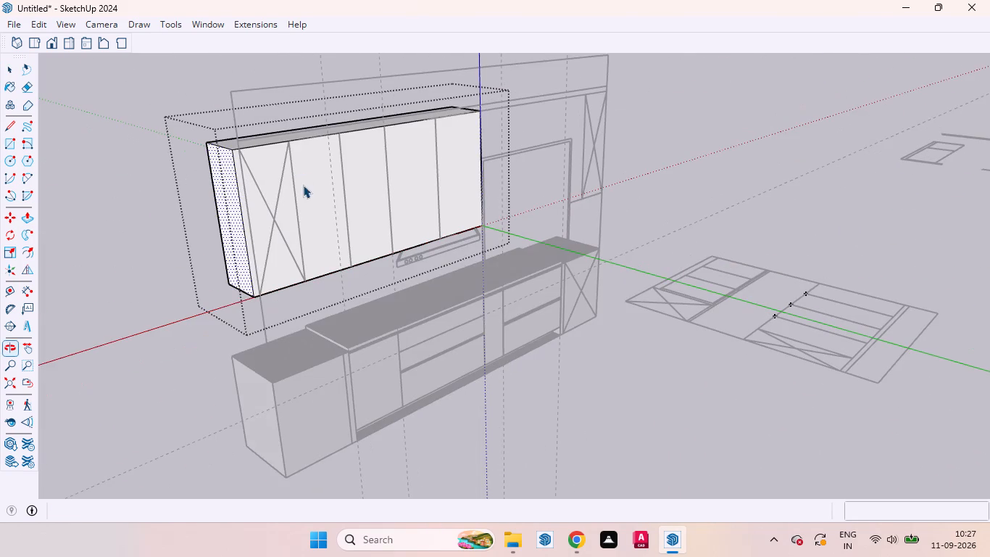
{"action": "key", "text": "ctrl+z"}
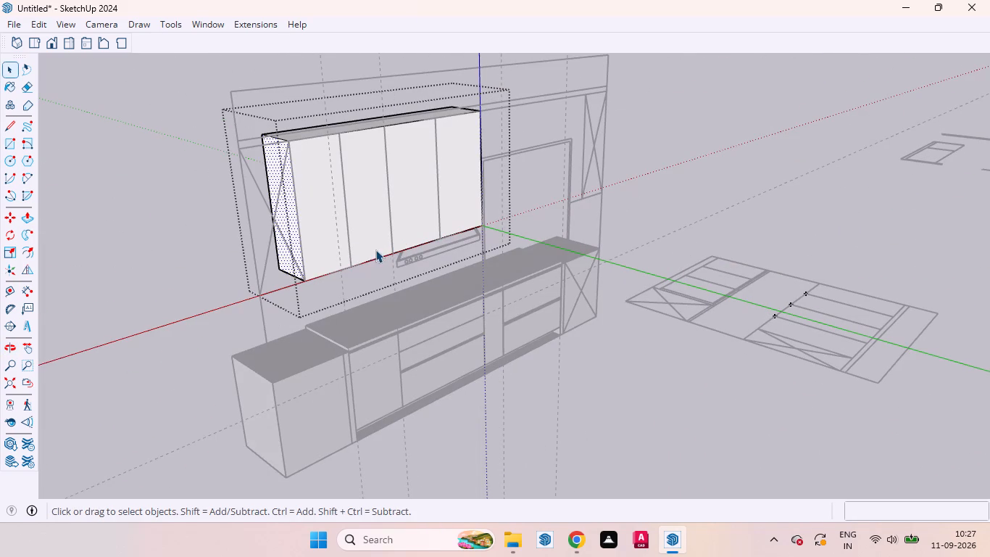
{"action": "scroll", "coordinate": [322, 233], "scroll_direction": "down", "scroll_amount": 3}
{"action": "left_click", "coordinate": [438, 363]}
Inside the upper cabinet group, draw a line across the end face level with the top of the adjacent rectangular frame.
{"action": "left_click", "coordinate": [349, 197]}
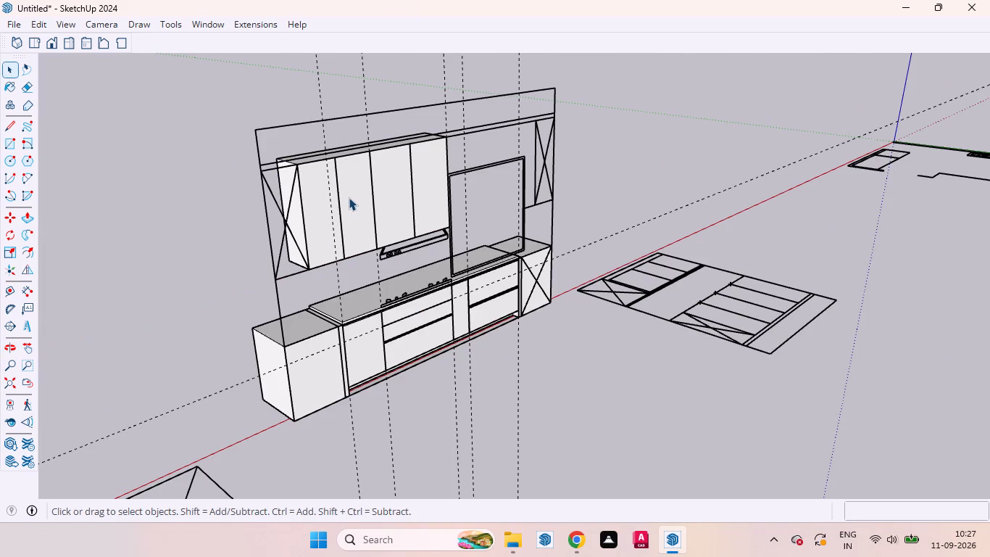
{"action": "middle_click_drag", "start_coordinate": [396, 205], "coordinate": [257, 207]}
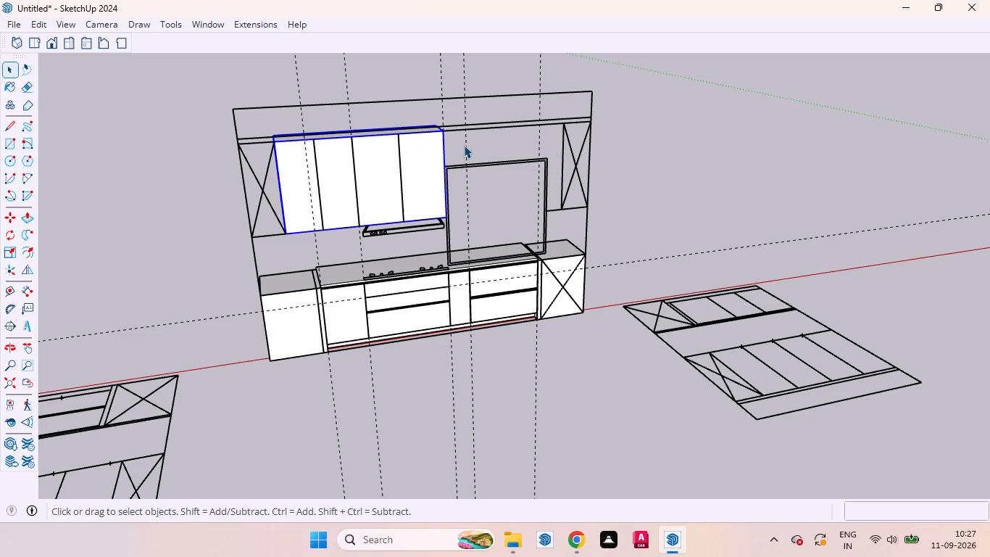
{"action": "scroll", "coordinate": [457, 146], "scroll_direction": "up", "scroll_amount": 4}
{"action": "scroll", "coordinate": [451, 148], "scroll_direction": "down", "scroll_amount": 3}
{"action": "middle_click_drag", "start_coordinate": [470, 152], "coordinate": [419, 112]}
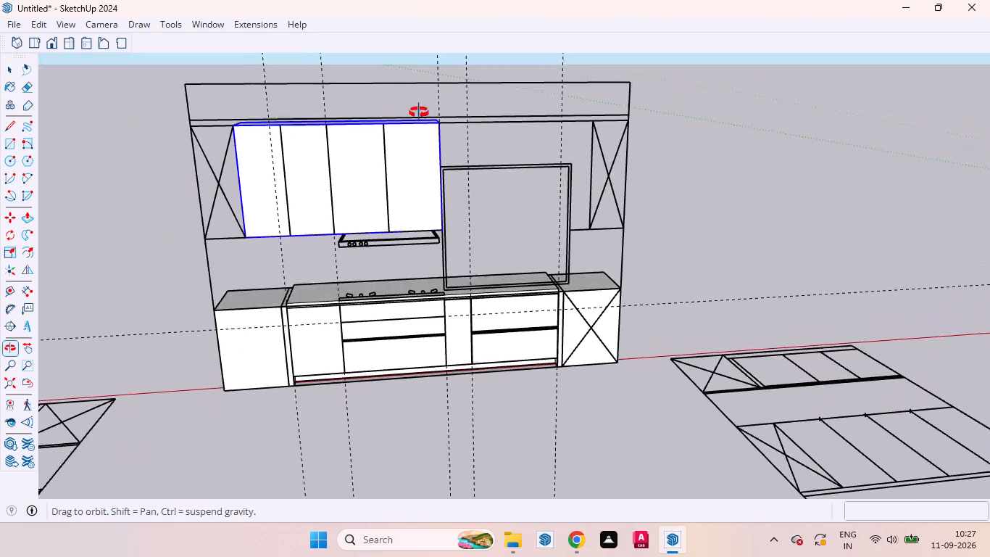
{"action": "middle_click_drag", "start_coordinate": [419, 112], "coordinate": [419, 109]}
{"action": "scroll", "coordinate": [456, 150], "scroll_direction": "up", "scroll_amount": 4}
{"action": "triple_click", "coordinate": [359, 149]}
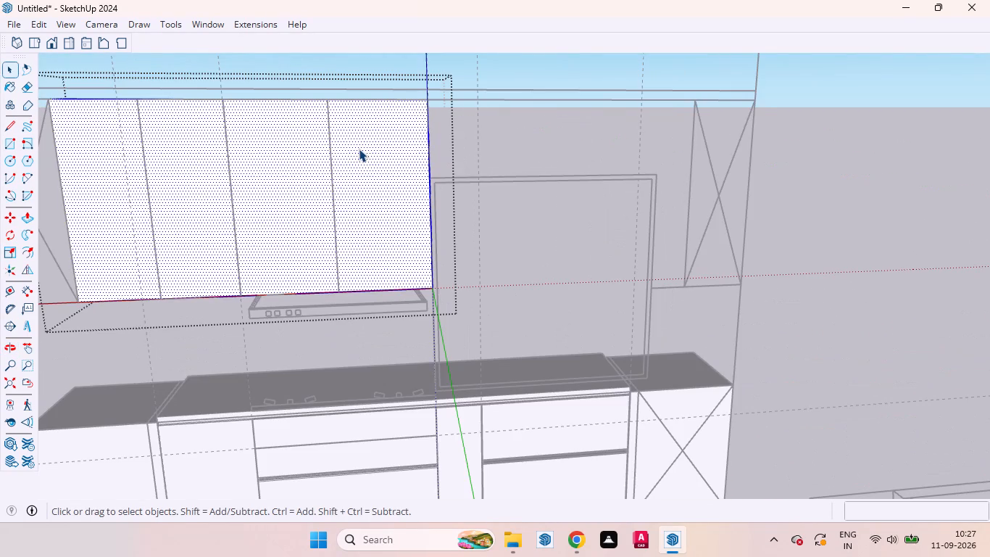
{"action": "scroll", "coordinate": [402, 148], "scroll_direction": "down", "scroll_amount": 3}
{"action": "middle_click_drag", "start_coordinate": [457, 160], "coordinate": [0, 200]}
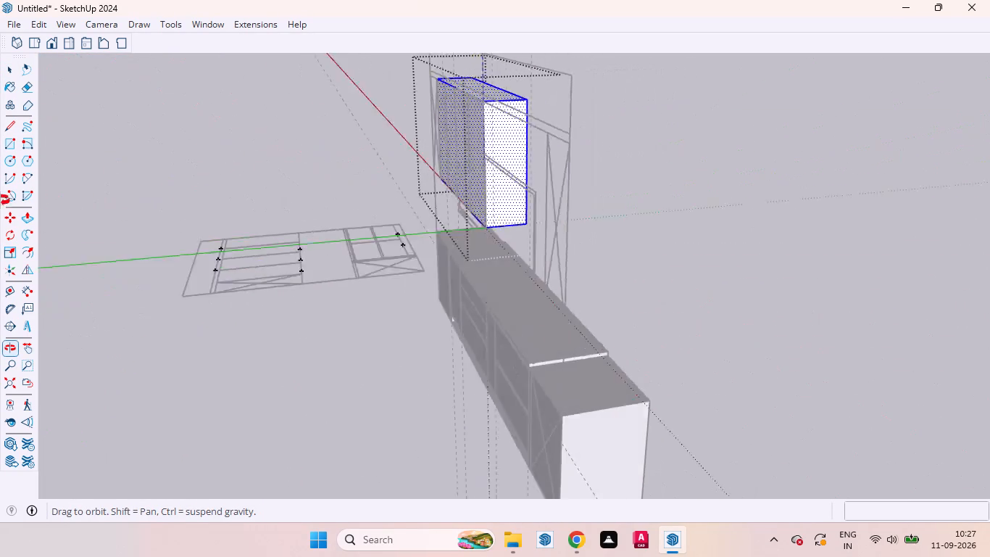
{"action": "middle_click_drag", "start_coordinate": [0, 200], "coordinate": [0, 164]}
{"action": "scroll", "coordinate": [683, 181], "scroll_direction": "up", "scroll_amount": 4}
{"action": "middle_click_drag", "start_coordinate": [682, 181], "coordinate": [631, 162]}
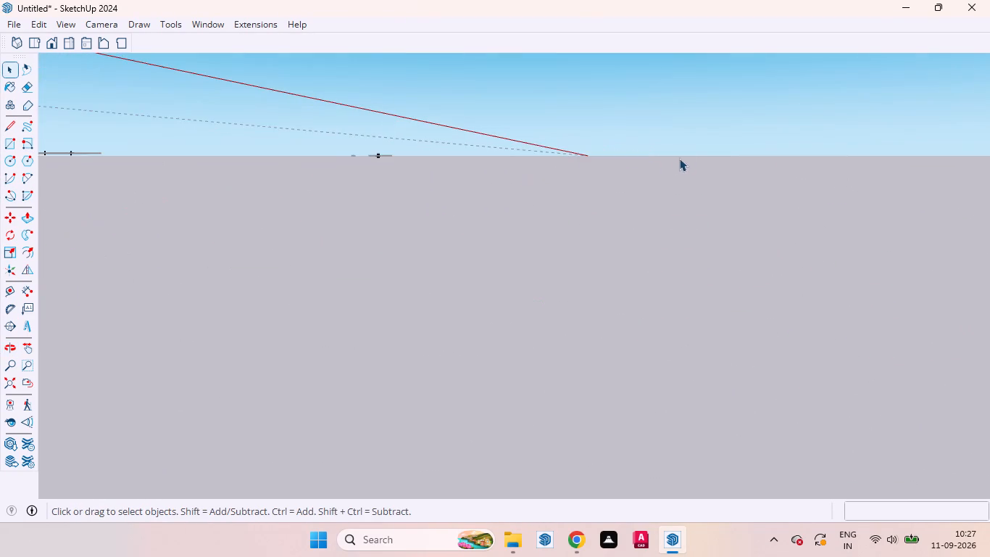
{"action": "scroll", "coordinate": [749, 183], "scroll_direction": "down", "scroll_amount": 8}
{"action": "scroll", "coordinate": [795, 237], "scroll_direction": "up", "scroll_amount": 1}
{"action": "scroll", "coordinate": [802, 238], "scroll_direction": "down", "scroll_amount": 3}
{"action": "scroll", "coordinate": [633, 281], "scroll_direction": "down", "scroll_amount": 11}
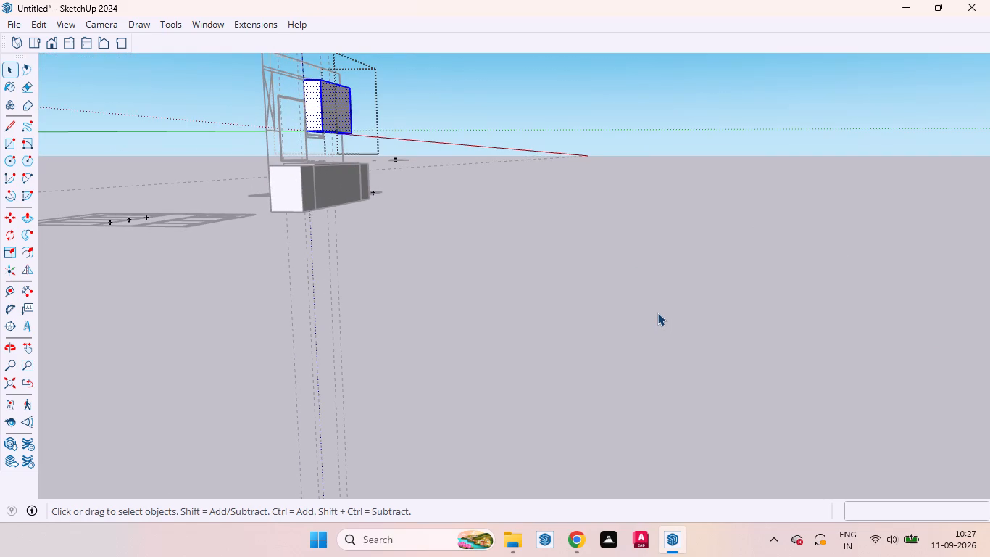
{"action": "key", "text": "l"}
{"action": "scroll", "coordinate": [370, 138], "scroll_direction": "down", "scroll_amount": 1}
{"action": "scroll", "coordinate": [352, 98], "scroll_direction": "up", "scroll_amount": 20}
{"action": "scroll", "coordinate": [352, 98], "scroll_direction": "up", "scroll_amount": 1}
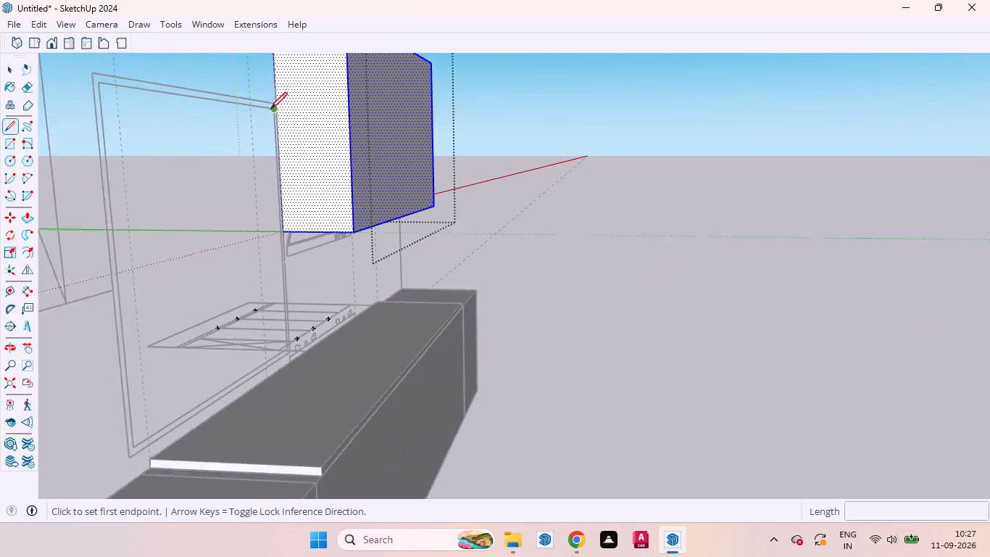
{"action": "scroll", "coordinate": [270, 109], "scroll_direction": "up", "scroll_amount": 6}
{"action": "left_click", "coordinate": [274, 104]}
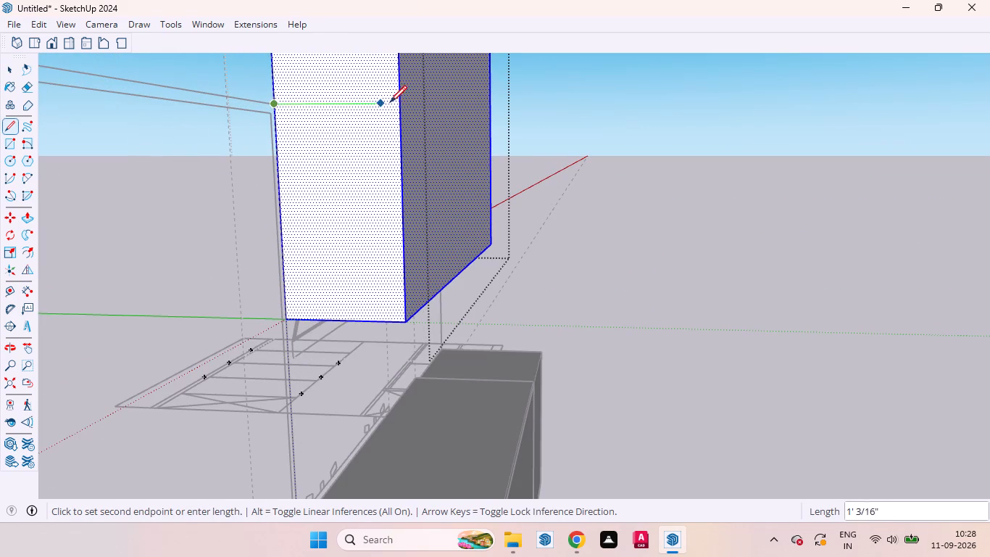
{"action": "left_click", "coordinate": [399, 102]}
{"action": "key", "text": "space"}
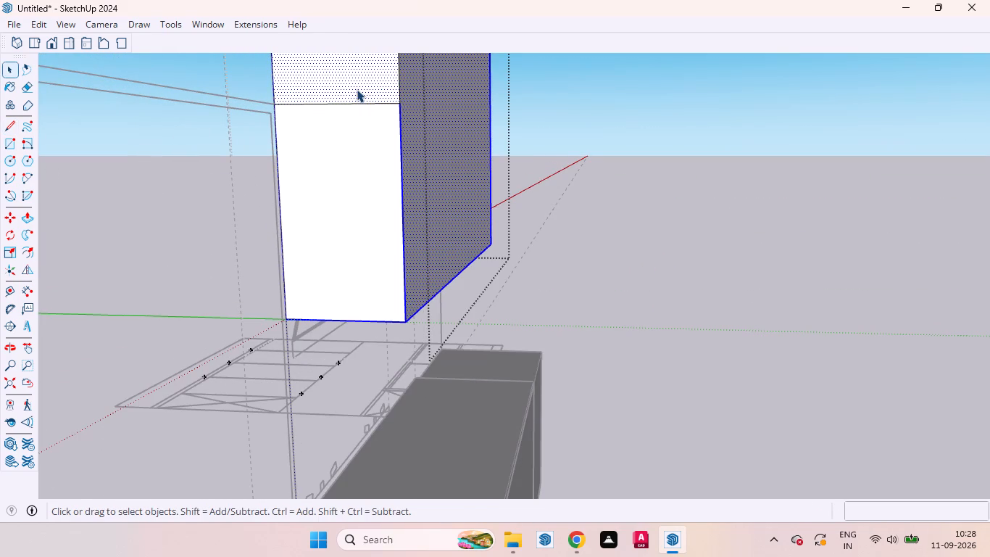
Push/Pull the upper part of the end face 4' 10" across the top of the rectangular frame to the far crossed panel.
{"action": "key", "text": "p"}
{"action": "left_click", "coordinate": [362, 80]}
{"action": "scroll", "coordinate": [368, 87], "scroll_direction": "down", "scroll_amount": 11}
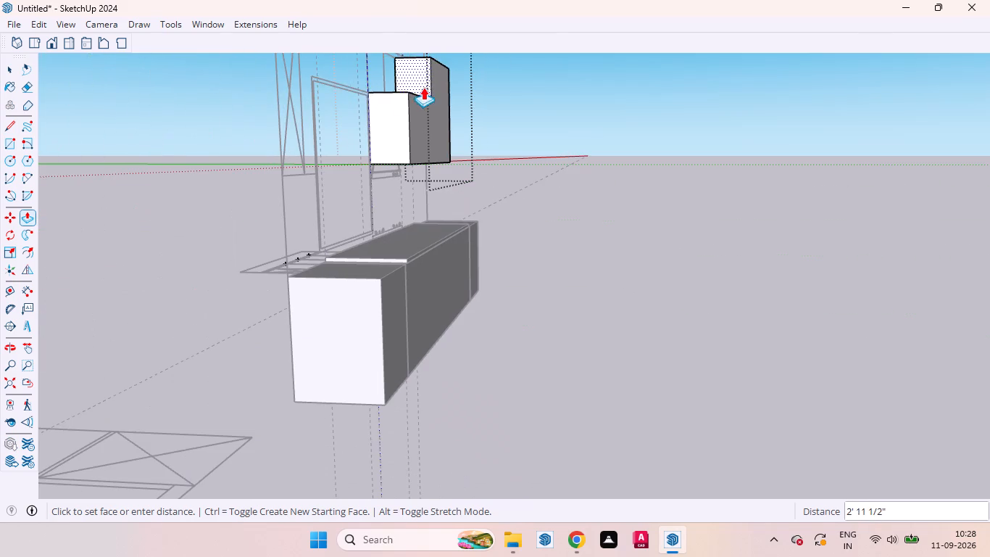
{"action": "left_click", "coordinate": [299, 71]}
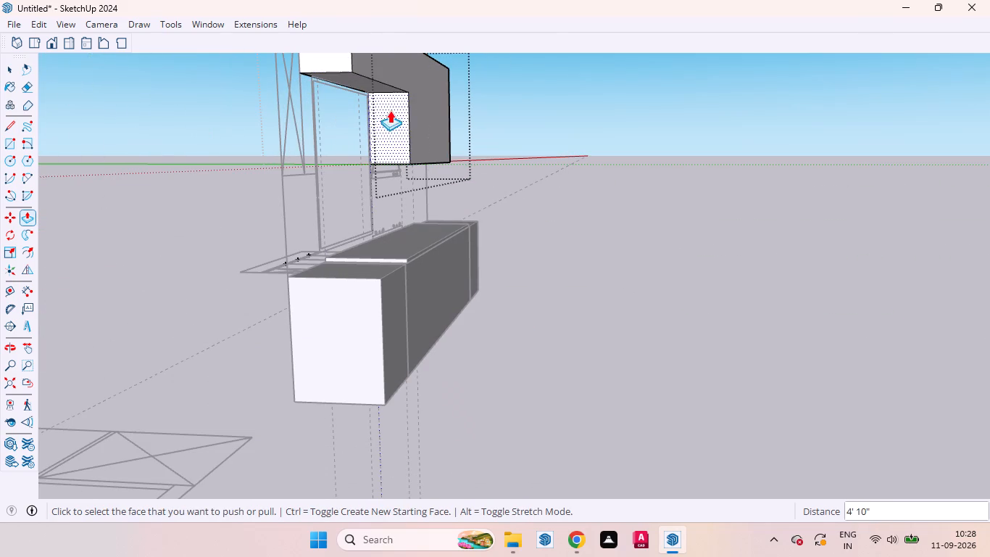
{"action": "middle_click_drag", "start_coordinate": [497, 119], "coordinate": [421, 121]}
{"action": "scroll", "coordinate": [623, 163], "scroll_direction": "down", "scroll_amount": 2}
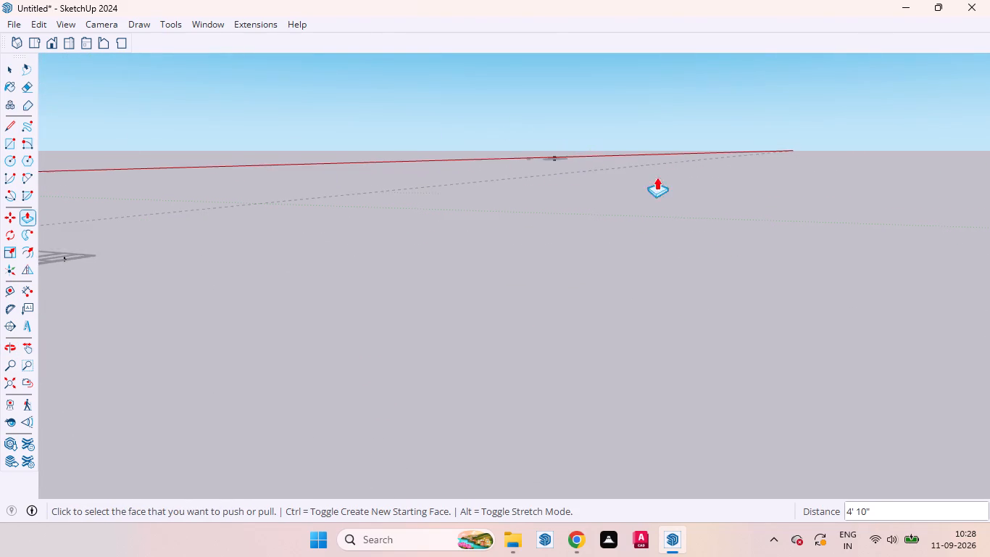
{"action": "scroll", "coordinate": [657, 177], "scroll_direction": "down", "scroll_amount": 15}
{"action": "key", "text": "space"}
Draw a 1' 2" line across the underside of the bridging section, level with the frame's outer edge.
{"action": "scroll", "coordinate": [358, 162], "scroll_direction": "up", "scroll_amount": 5}
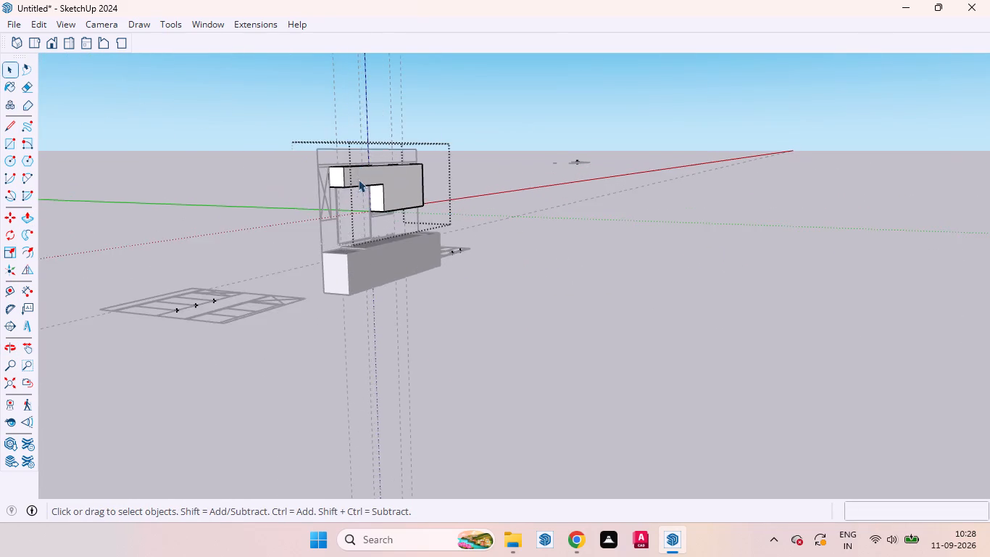
{"action": "scroll", "coordinate": [358, 179], "scroll_direction": "up", "scroll_amount": 12}
{"action": "middle_click_drag", "start_coordinate": [316, 203], "coordinate": [282, 125]}
{"action": "scroll", "coordinate": [307, 133], "scroll_direction": "up", "scroll_amount": 5}
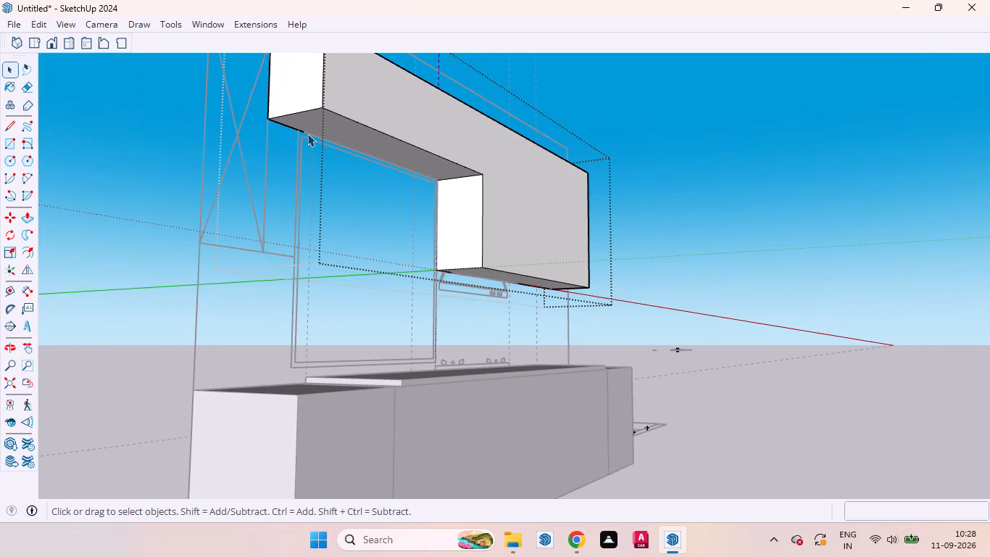
{"action": "scroll", "coordinate": [307, 133], "scroll_direction": "up", "scroll_amount": 5}
{"action": "key", "text": "l"}
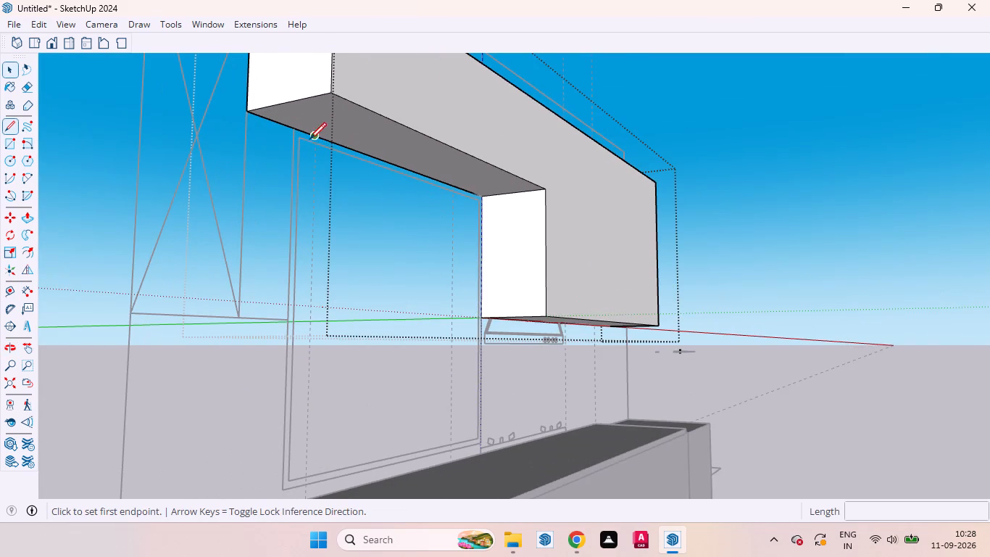
{"action": "scroll", "coordinate": [299, 132], "scroll_direction": "up", "scroll_amount": 4}
{"action": "left_click", "coordinate": [294, 126]}
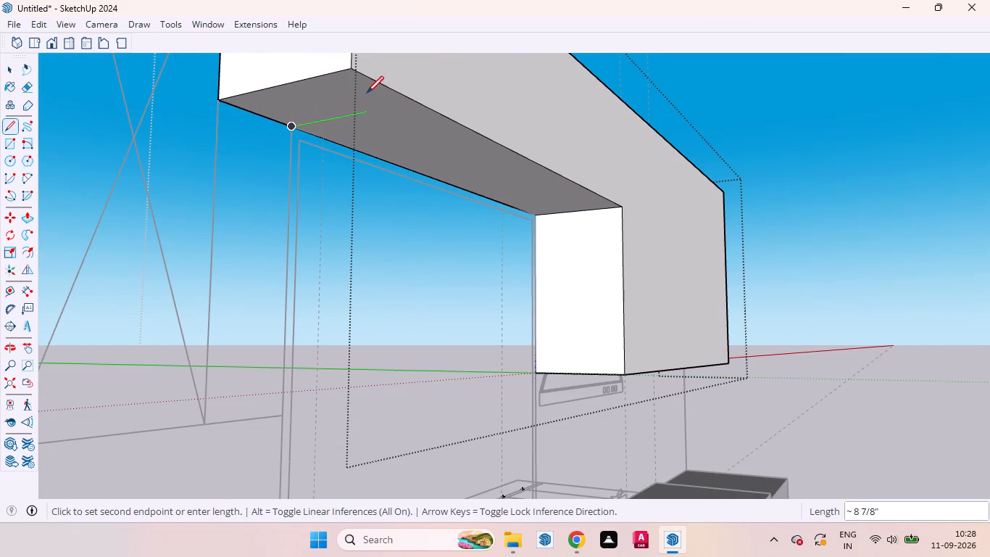
{"action": "left_click", "coordinate": [416, 99]}
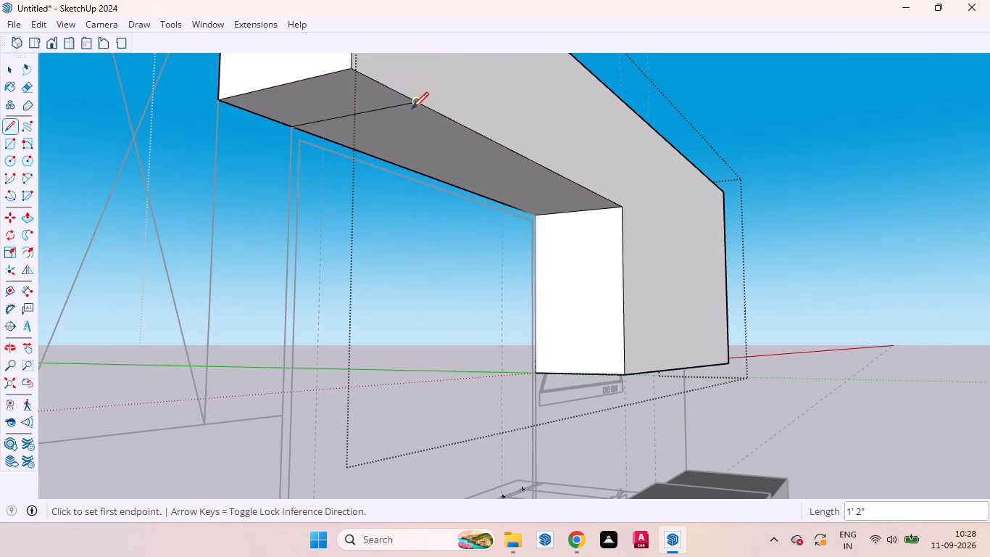
{"action": "key", "text": "space"}
Push/Pull the outer underside strip 2' 2" down to the bottom corner of the crossed panel, and close the group.
{"action": "left_click", "coordinate": [325, 103]}
{"action": "key", "text": "p"}
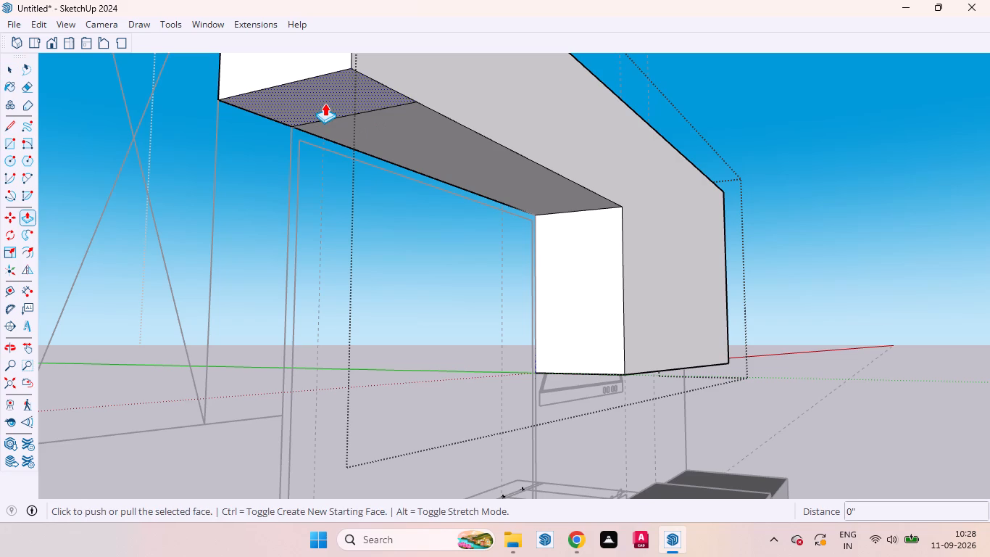
{"action": "left_click", "coordinate": [325, 103]}
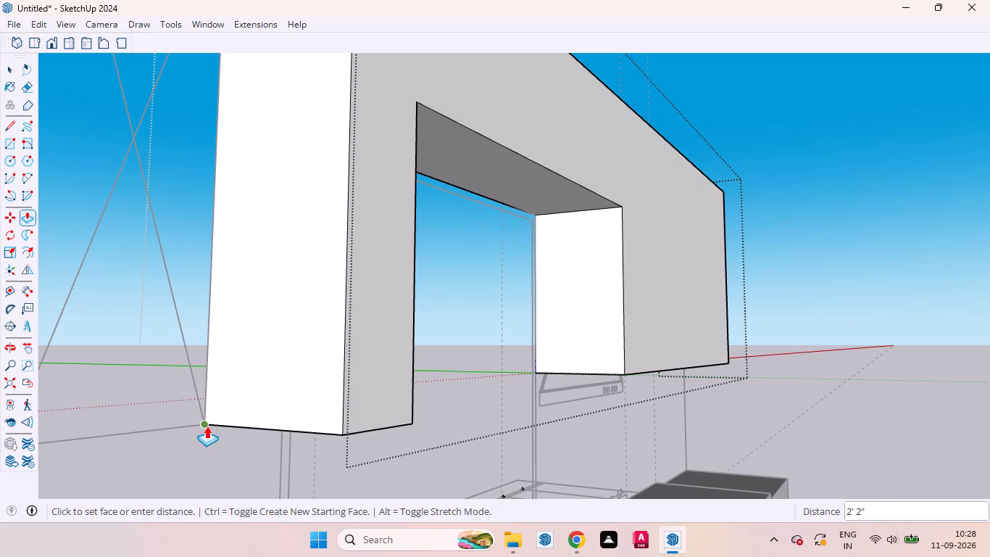
{"action": "left_click", "coordinate": [207, 426]}
{"action": "key", "text": "space"}
{"action": "scroll", "coordinate": [515, 251], "scroll_direction": "down", "scroll_amount": 11}
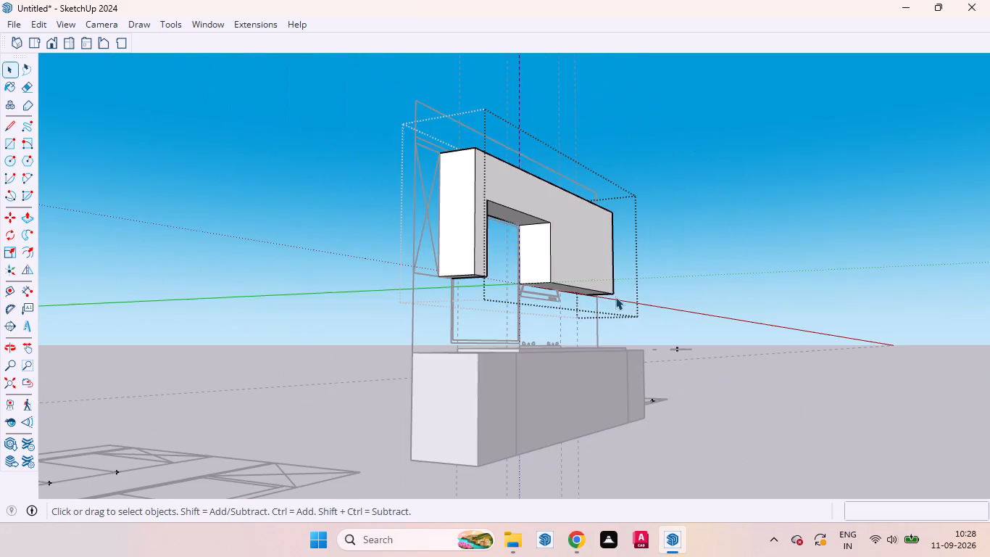
{"action": "left_click", "coordinate": [671, 364]}
Examine the extended upper cabinets against the kitchen elevation from the door-front side.
{"action": "middle_click_drag", "start_coordinate": [439, 245], "coordinate": [917, 334]}
{"action": "scroll", "coordinate": [504, 247], "scroll_direction": "up", "scroll_amount": 4}
{"action": "scroll", "coordinate": [562, 215], "scroll_direction": "down", "scroll_amount": 5}
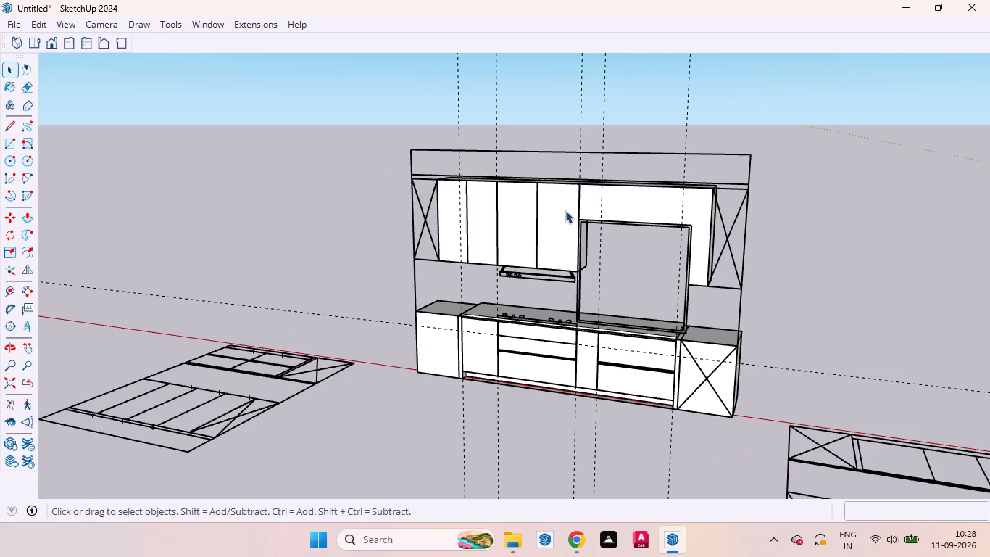
{"action": "scroll", "coordinate": [568, 208], "scroll_direction": "down", "scroll_amount": 3}
{"action": "scroll", "coordinate": [652, 223], "scroll_direction": "up", "scroll_amount": 7}
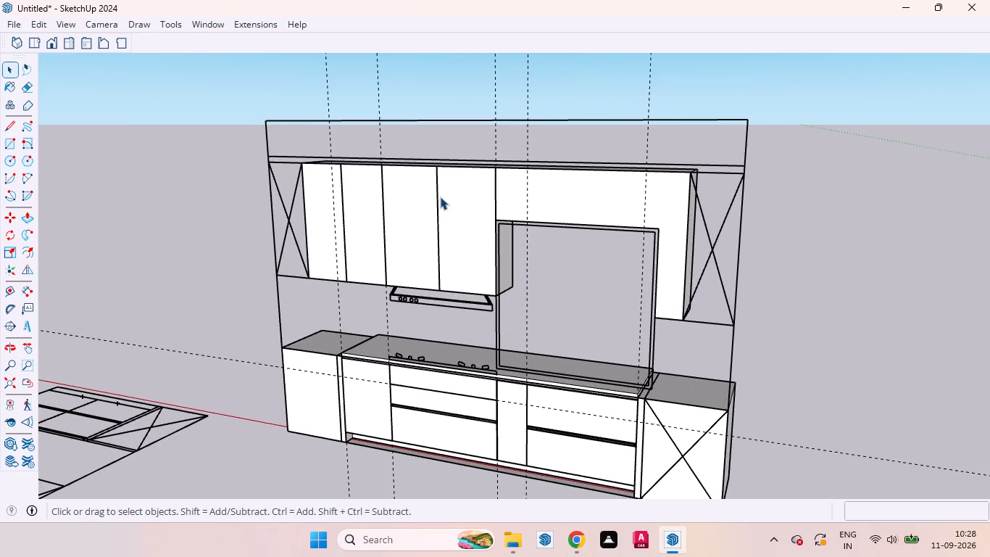
{"action": "middle_click_drag", "start_coordinate": [440, 197], "coordinate": [575, 165]}
{"action": "scroll", "coordinate": [275, 155], "scroll_direction": "up", "scroll_amount": 2}
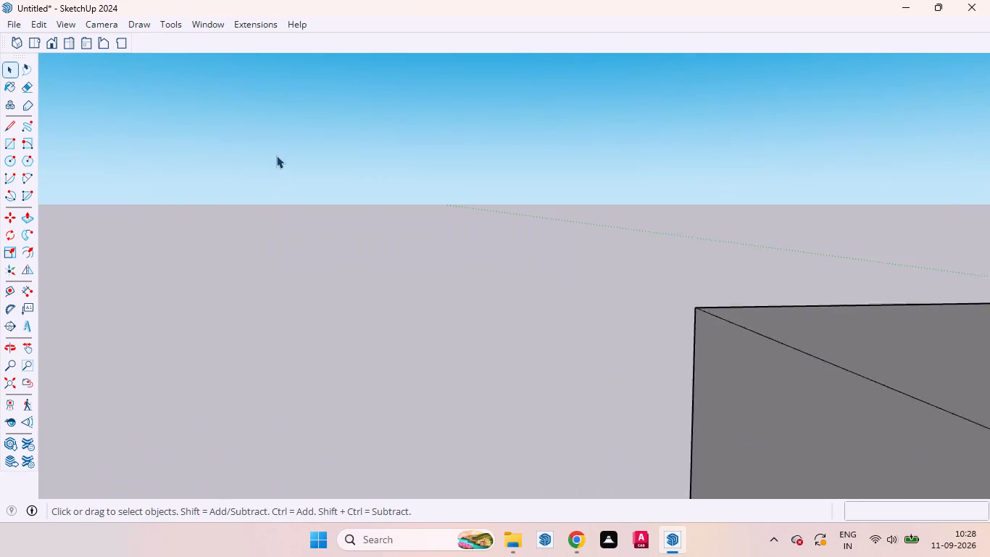
{"action": "scroll", "coordinate": [276, 155], "scroll_direction": "up", "scroll_amount": 2}
{"action": "scroll", "coordinate": [289, 161], "scroll_direction": "down", "scroll_amount": 4}
{"action": "scroll", "coordinate": [323, 206], "scroll_direction": "up", "scroll_amount": 2}
{"action": "scroll", "coordinate": [326, 175], "scroll_direction": "down", "scroll_amount": 3}
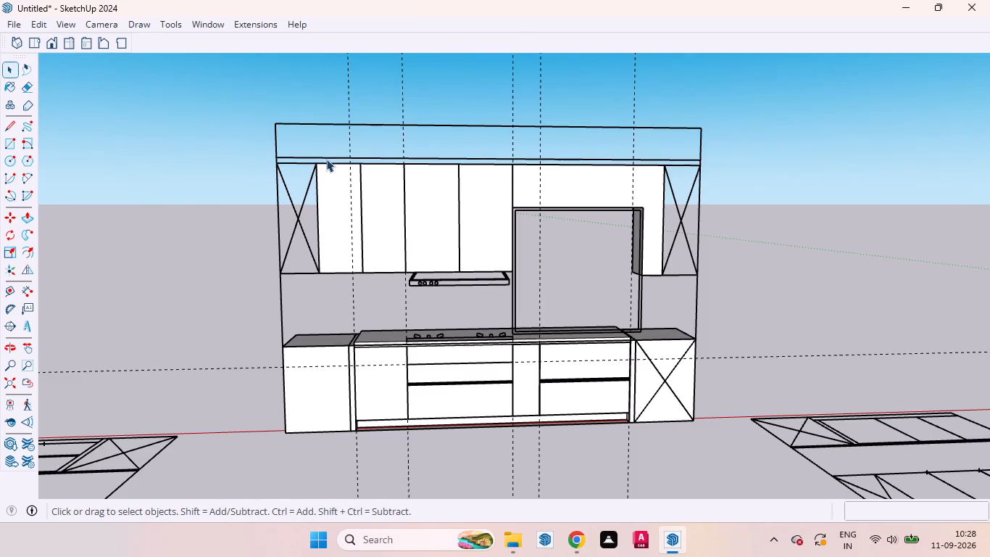
{"action": "scroll", "coordinate": [632, 214], "scroll_direction": "up", "scroll_amount": 1}
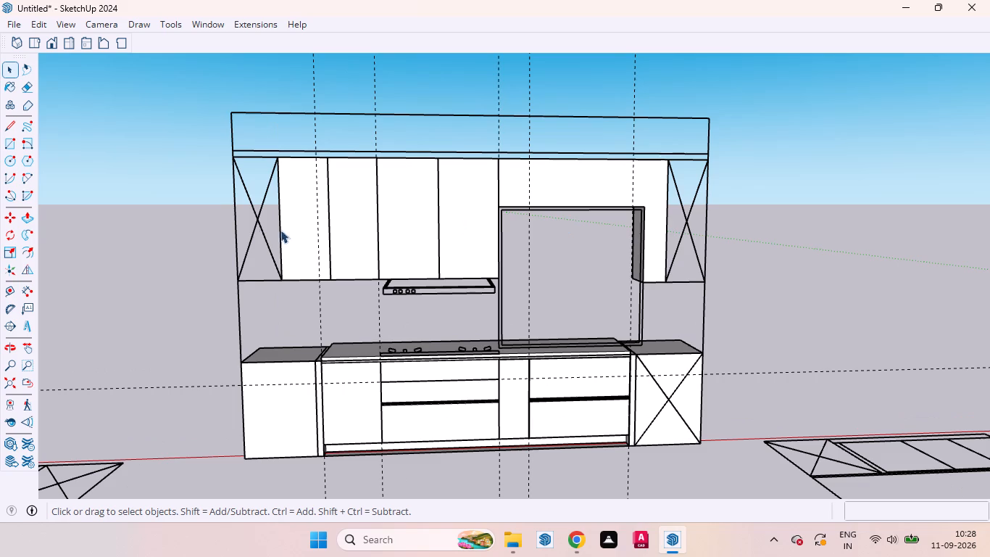
Place vertical guides 50 mm inward from both outer side edges of the upper cabinet front.
{"action": "key", "text": "t"}
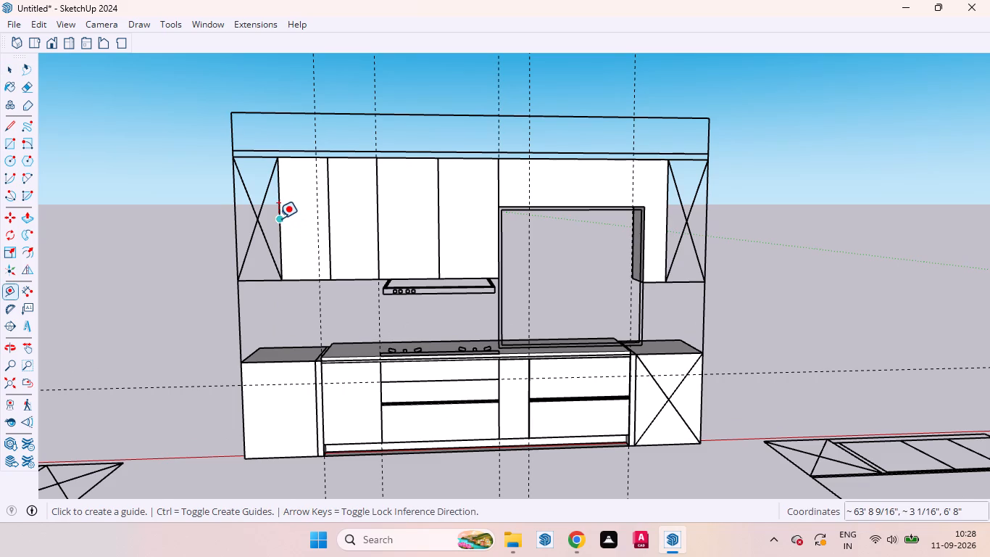
{"action": "left_click", "coordinate": [278, 218]}
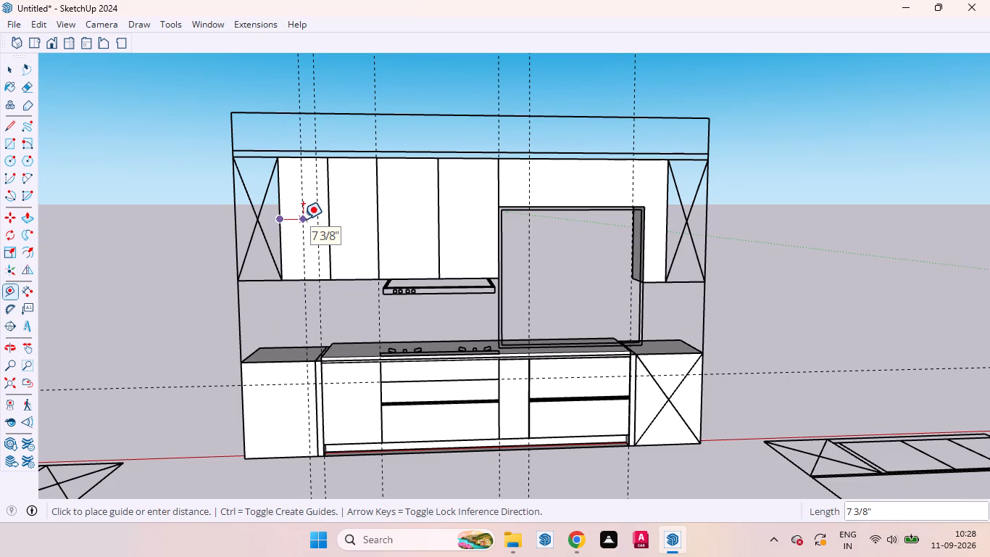
{"action": "type", "text": "50mm"}
{"action": "key", "text": "Return"}
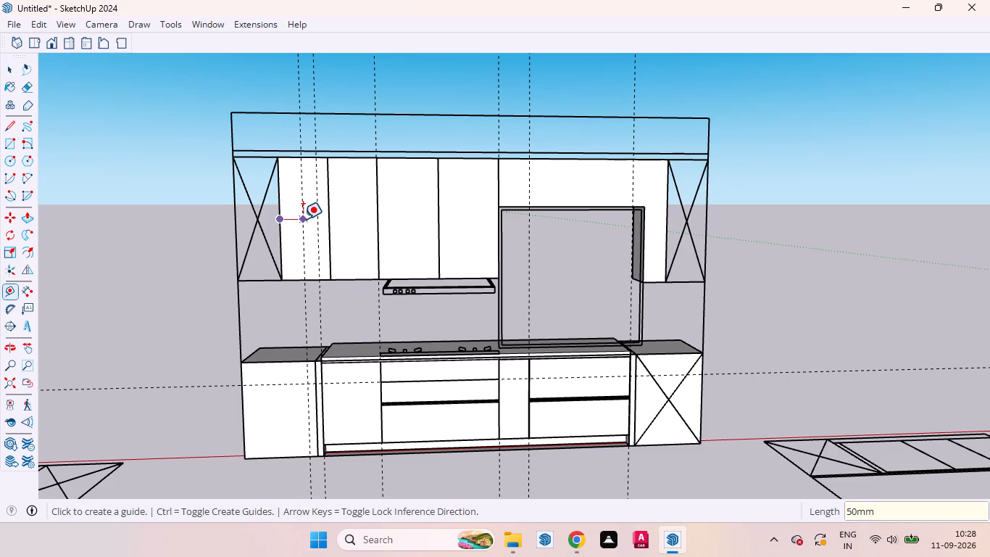
{"action": "middle_click_drag", "start_coordinate": [673, 231], "coordinate": [660, 241]}
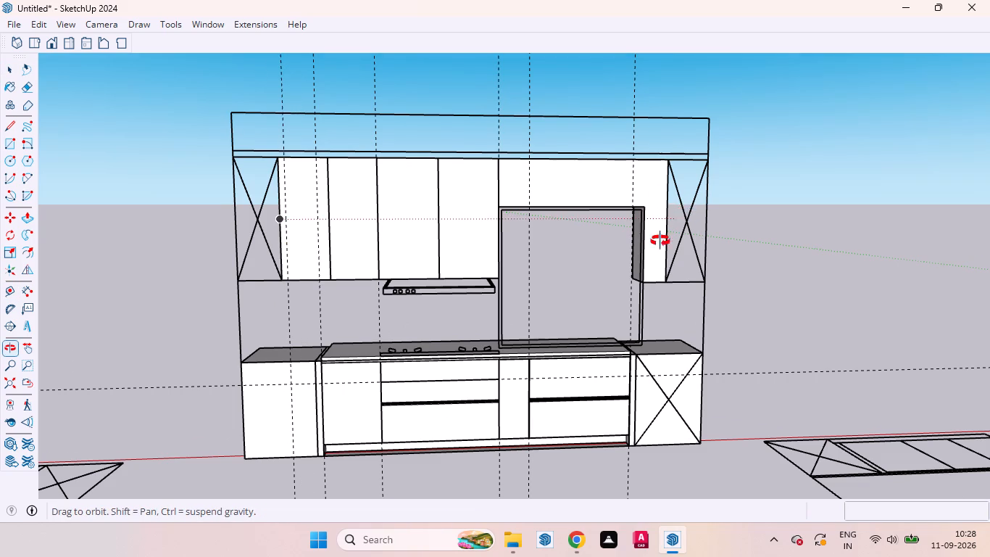
{"action": "middle_click_drag", "start_coordinate": [660, 241], "coordinate": [580, 242]}
{"action": "scroll", "coordinate": [638, 225], "scroll_direction": "up", "scroll_amount": 5}
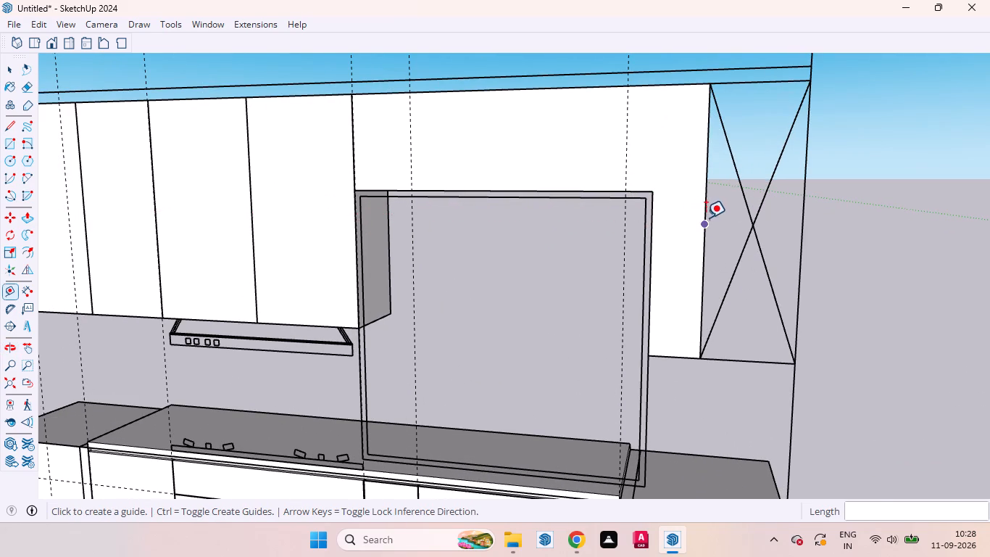
{"action": "left_click", "coordinate": [706, 218]}
{"action": "type", "text": "50mm"}
{"action": "key", "text": "Return"}
{"action": "key", "text": "space"}
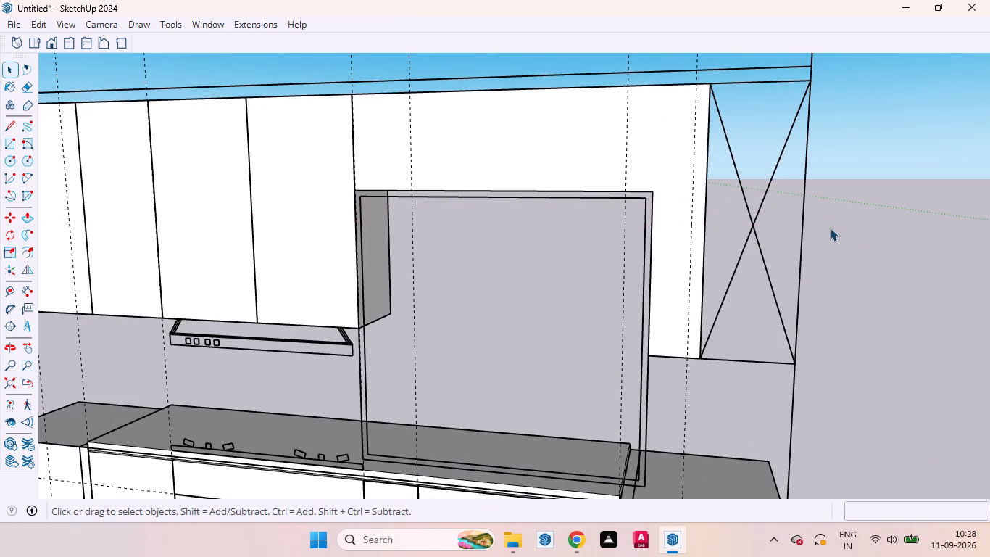
Examine the overall kitchen from above and the base cabinet fronts below the hob up close.
{"action": "scroll", "coordinate": [825, 198], "scroll_direction": "down", "scroll_amount": 4}
{"action": "middle_click_drag", "start_coordinate": [827, 190], "coordinate": [981, 337]}
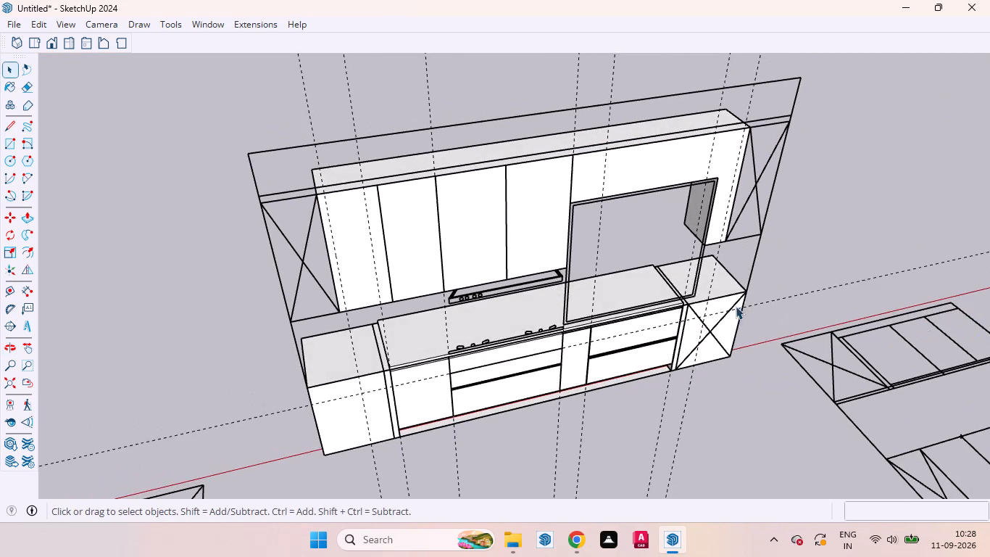
{"action": "scroll", "coordinate": [551, 184], "scroll_direction": "down", "scroll_amount": 3}
{"action": "scroll", "coordinate": [475, 298], "scroll_direction": "up", "scroll_amount": 5}
{"action": "scroll", "coordinate": [476, 379], "scroll_direction": "up", "scroll_amount": 6}
{"action": "middle_click_drag", "start_coordinate": [480, 396], "coordinate": [482, 393]}
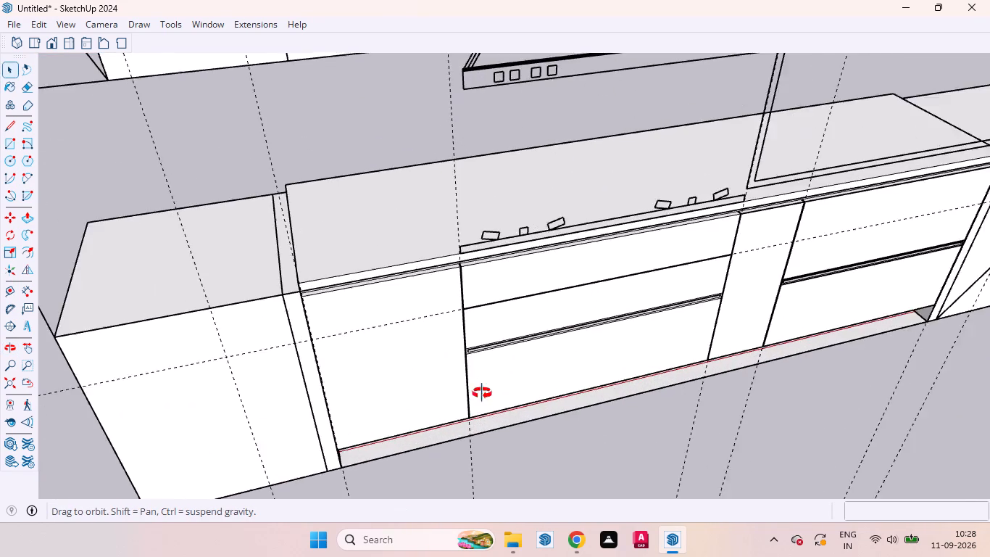
{"action": "middle_click_drag", "start_coordinate": [482, 393], "coordinate": [496, 318]}
{"action": "scroll", "coordinate": [503, 313], "scroll_direction": "down", "scroll_amount": 5}
{"action": "scroll", "coordinate": [519, 260], "scroll_direction": "up", "scroll_amount": 6}
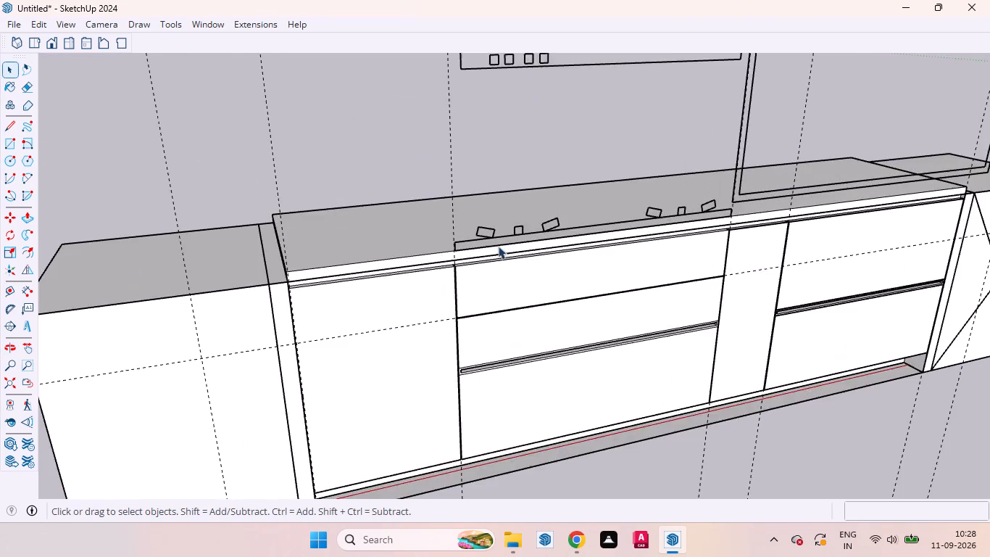
Examine the base cabinet fronts below the worktop and the upper cabinet doors up close.
{"action": "scroll", "coordinate": [498, 246], "scroll_direction": "up", "scroll_amount": 4}
{"action": "middle_click_drag", "start_coordinate": [425, 268], "coordinate": [517, 244]}
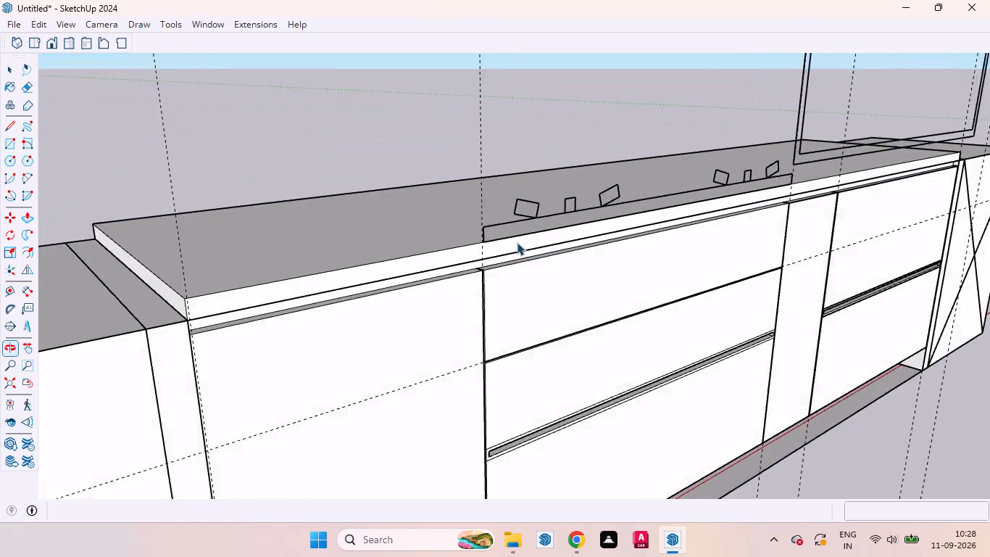
{"action": "scroll", "coordinate": [517, 242], "scroll_direction": "up", "scroll_amount": 1}
{"action": "scroll", "coordinate": [524, 225], "scroll_direction": "down", "scroll_amount": 17}
{"action": "scroll", "coordinate": [457, 94], "scroll_direction": "up", "scroll_amount": 10}
{"action": "middle_click_drag", "start_coordinate": [459, 130], "coordinate": [362, 149]}
{"action": "scroll", "coordinate": [363, 110], "scroll_direction": "down", "scroll_amount": 2}
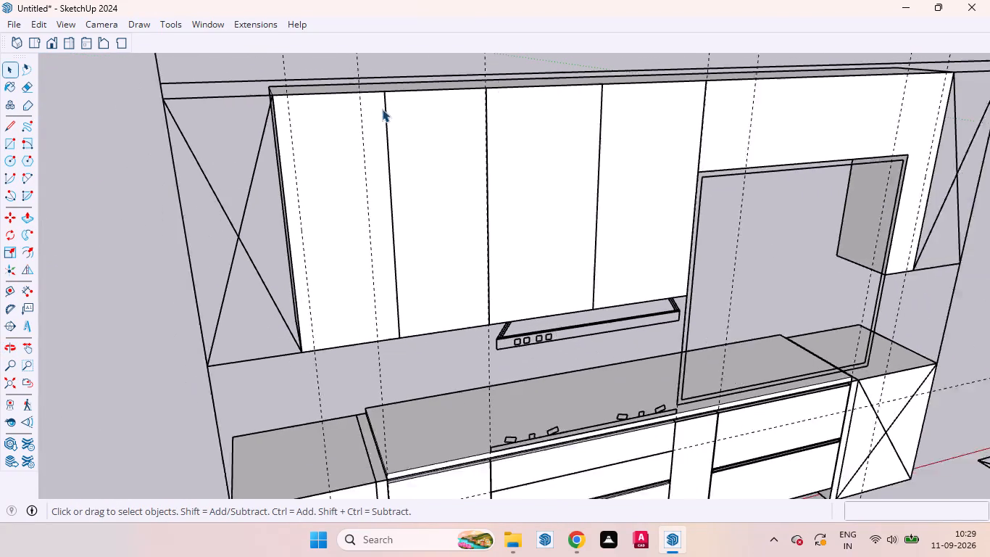
{"action": "scroll", "coordinate": [382, 109], "scroll_direction": "down", "scroll_amount": 2}
{"action": "scroll", "coordinate": [324, 189], "scroll_direction": "up", "scroll_amount": 5}
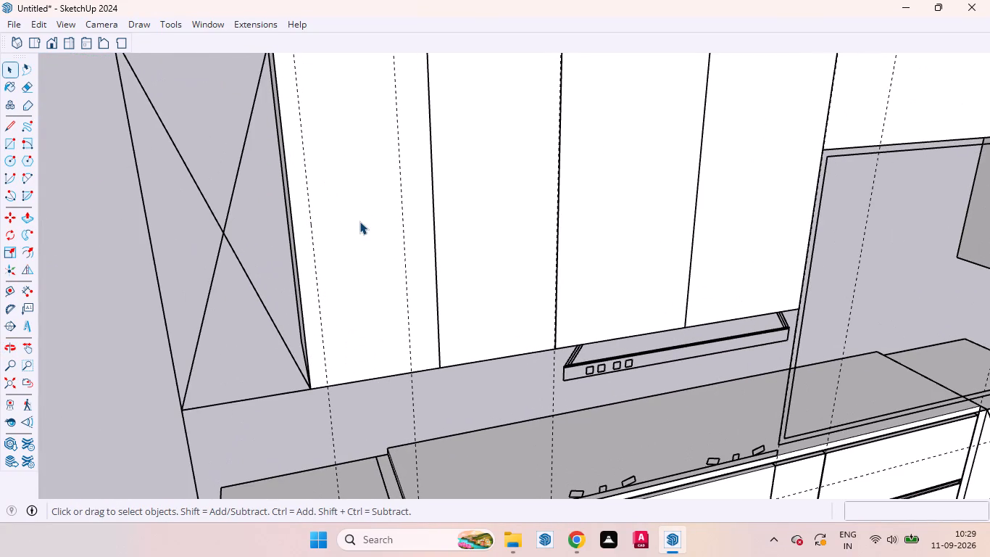
Place vertical guides 3 mm beside the outer 50 mm guide and the first door division line on the upper cabinet front.
{"action": "key", "text": "t"}
{"action": "left_click", "coordinate": [308, 205]}
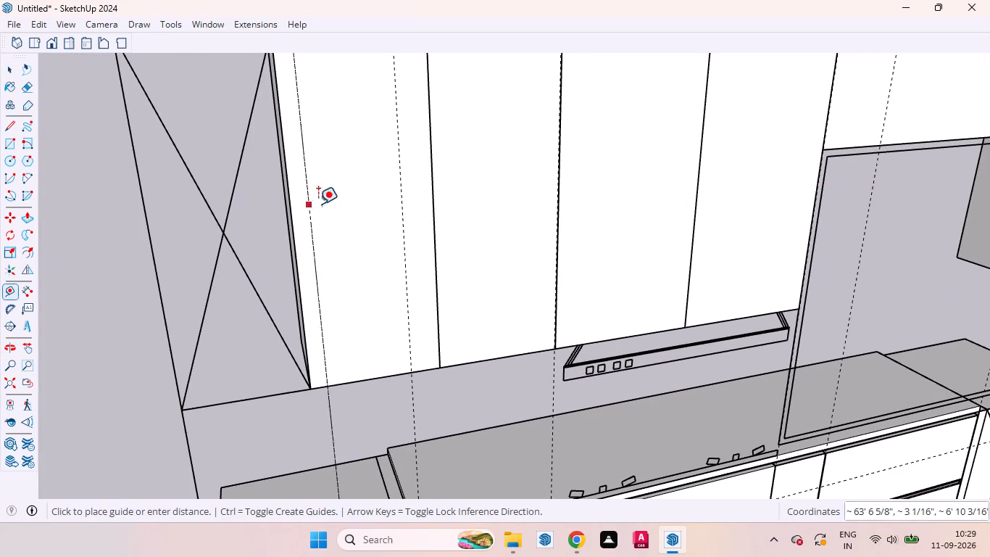
{"action": "type", "text": "3mm"}
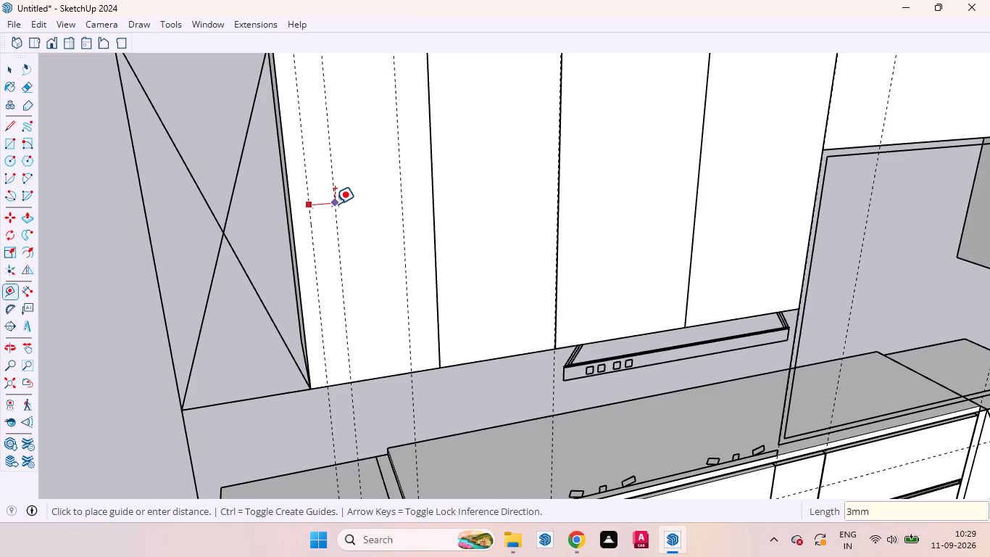
{"action": "key", "text": "Return"}
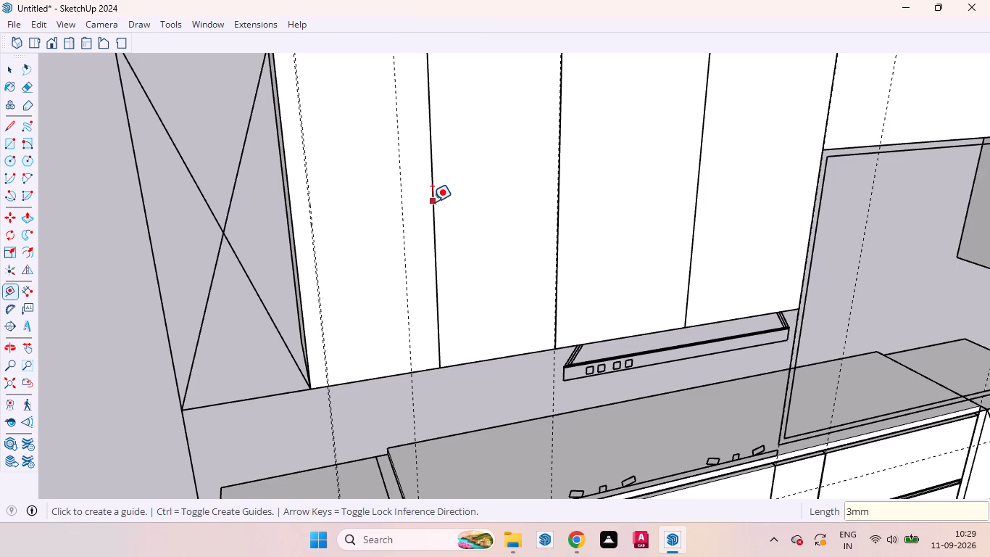
{"action": "left_click", "coordinate": [432, 202]}
{"action": "type", "text": "3mm"}
{"action": "key", "text": "Return"}
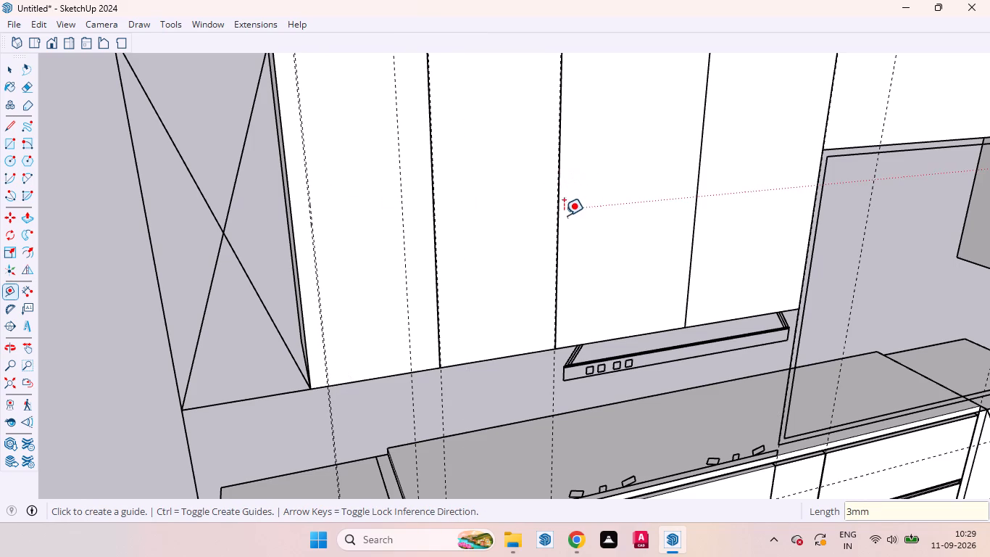
Place a vertical guide 3 mm beside the door division line above the middle of the hood.
{"action": "middle_click_drag", "start_coordinate": [563, 216], "coordinate": [452, 176]}
{"action": "scroll", "coordinate": [474, 280], "scroll_direction": "up", "scroll_amount": 2}
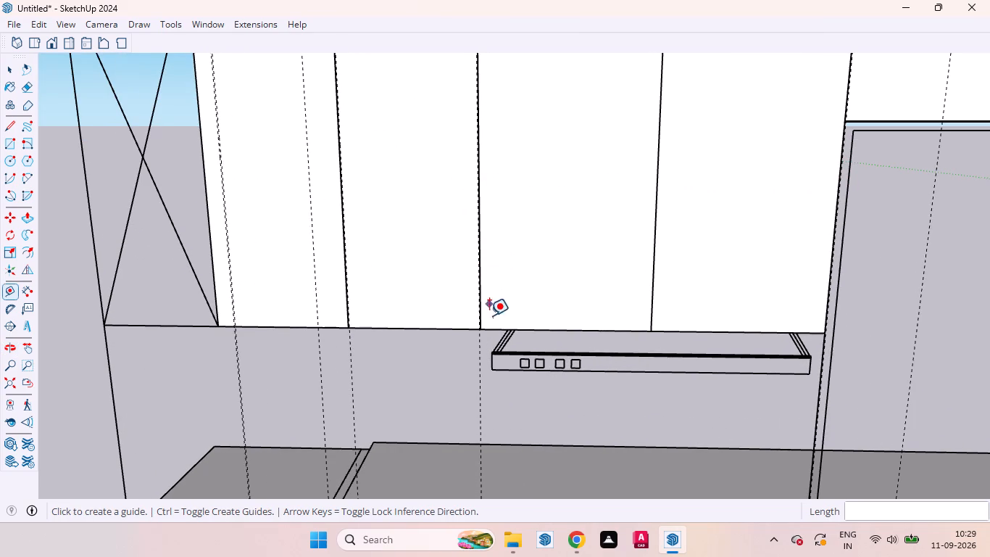
{"action": "scroll", "coordinate": [489, 315], "scroll_direction": "up", "scroll_amount": 9}
{"action": "scroll", "coordinate": [483, 339], "scroll_direction": "down", "scroll_amount": 8}
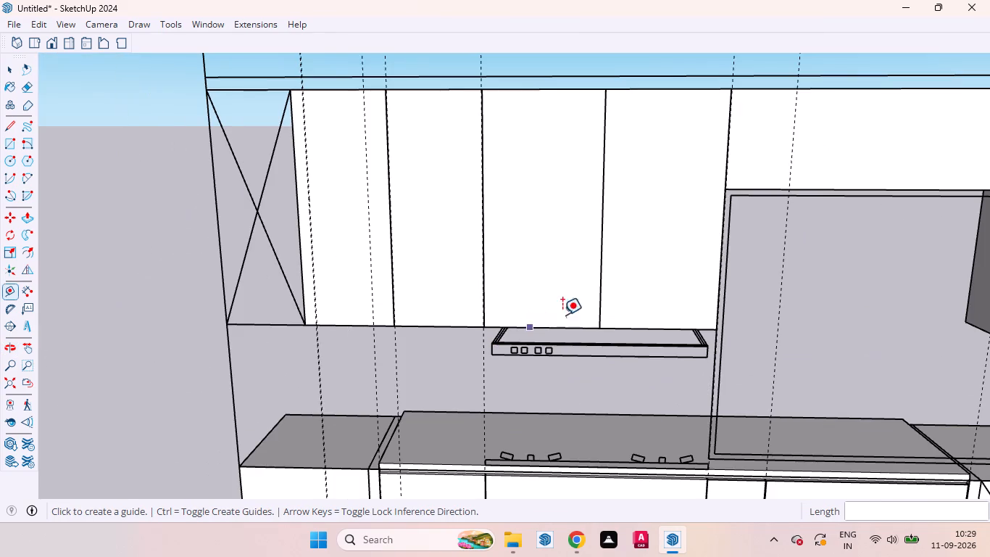
{"action": "scroll", "coordinate": [603, 315], "scroll_direction": "up", "scroll_amount": 4}
{"action": "left_click", "coordinate": [599, 296]}
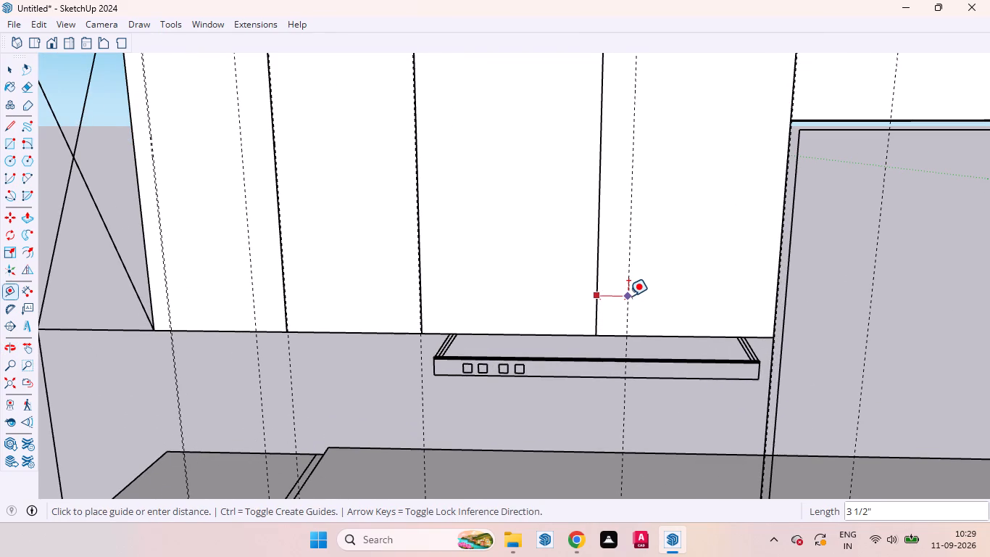
{"action": "type", "text": "3mm"}
{"action": "key", "text": "Return"}
{"action": "scroll", "coordinate": [596, 321], "scroll_direction": "down", "scroll_amount": 5}
{"action": "scroll", "coordinate": [463, 321], "scroll_direction": "down", "scroll_amount": 2}
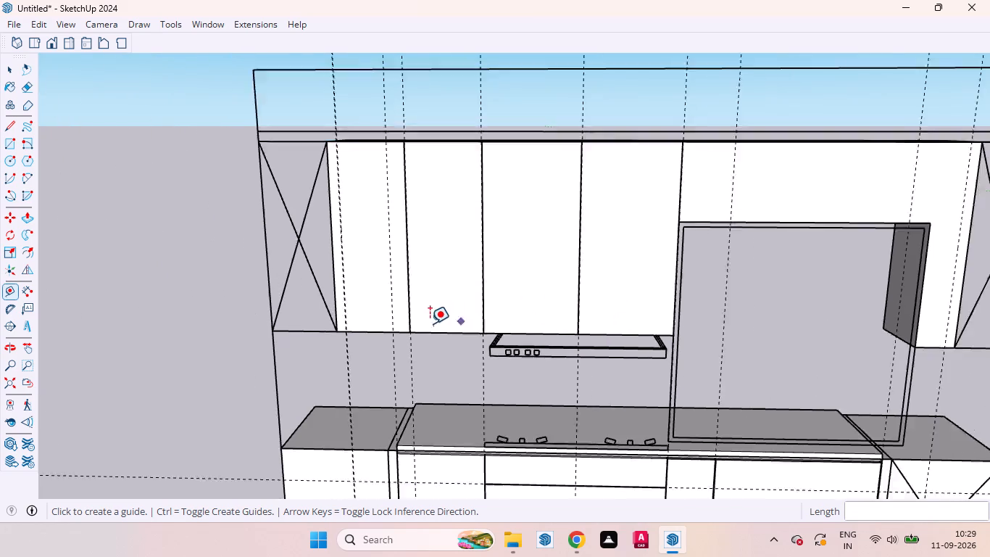
Open the upper cabinet group and draw a 1' 4" vertical line from the framed opening's outer top corner to the cabinet's top edge.
{"action": "scroll", "coordinate": [430, 323], "scroll_direction": "down", "scroll_amount": 3}
{"action": "scroll", "coordinate": [760, 261], "scroll_direction": "up", "scroll_amount": 10}
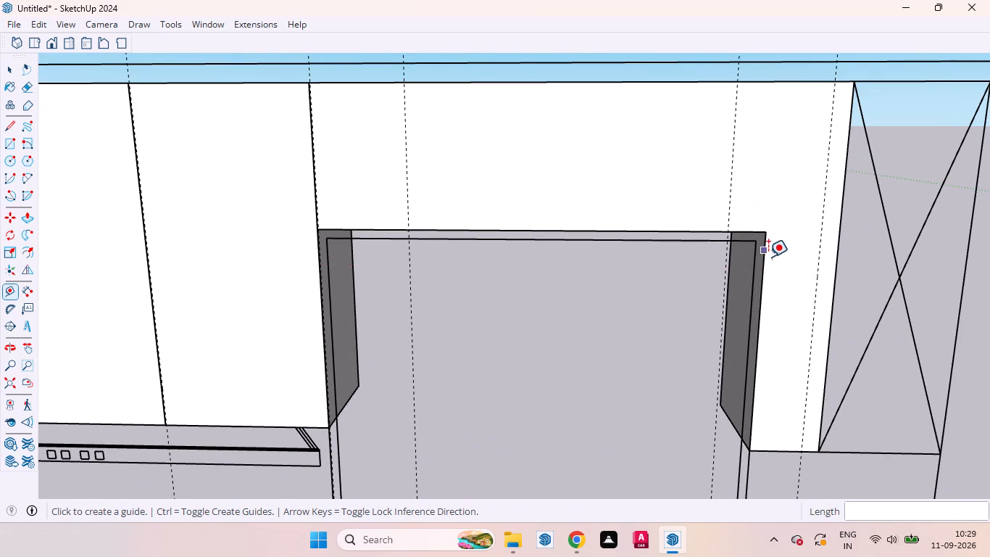
{"action": "key", "text": "space"}
{"action": "key", "text": "l"}
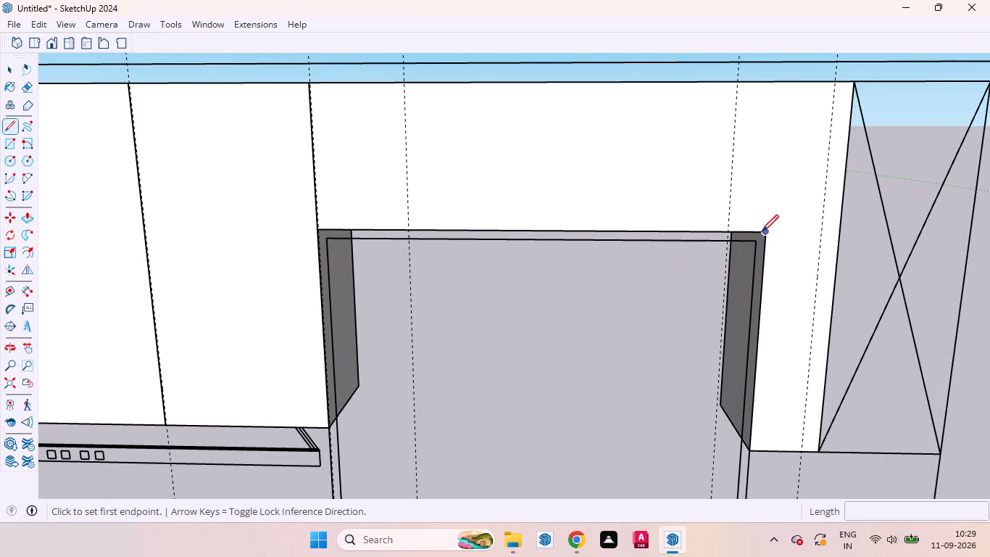
{"action": "left_click", "coordinate": [762, 231]}
{"action": "key", "text": "space"}
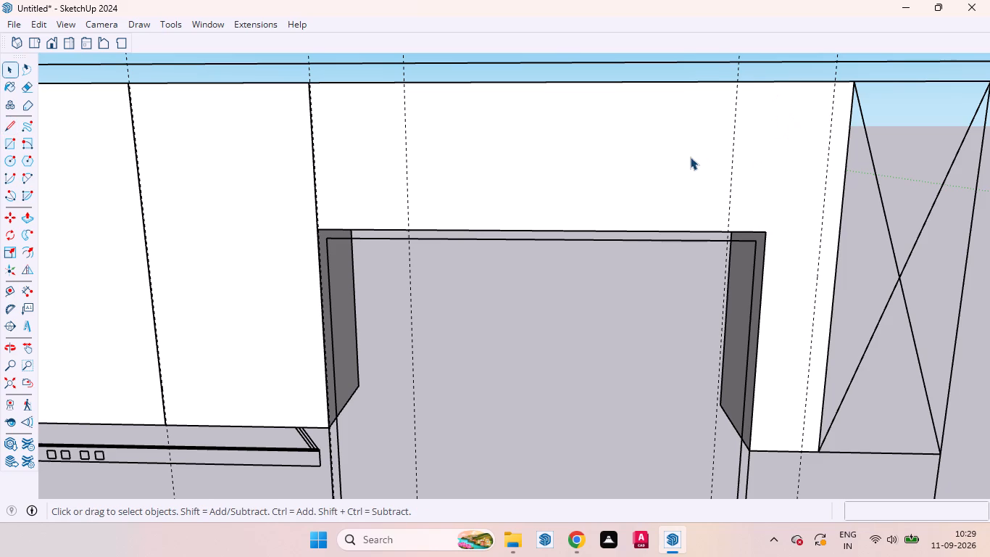
{"action": "triple_click", "coordinate": [690, 157]}
{"action": "key", "text": "l"}
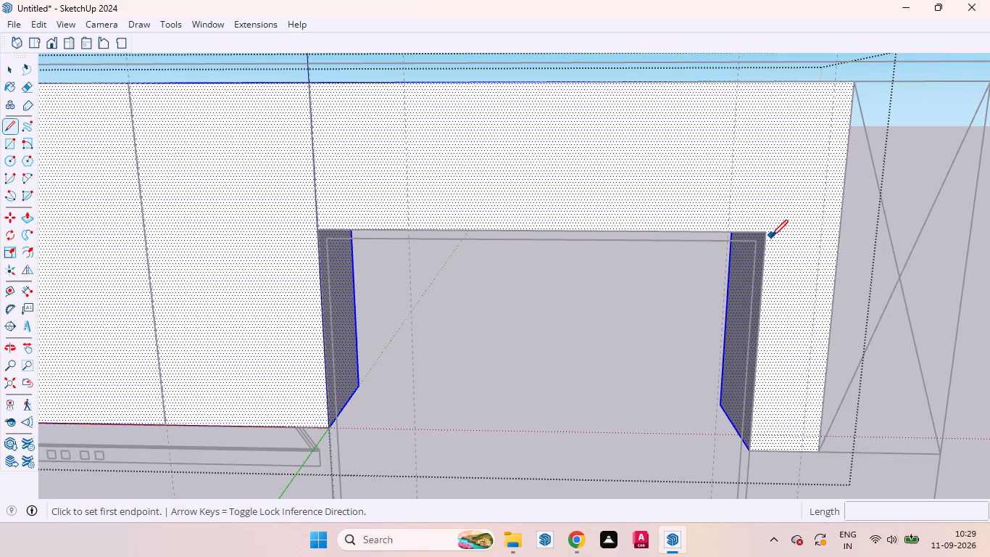
{"action": "left_click", "coordinate": [765, 232]}
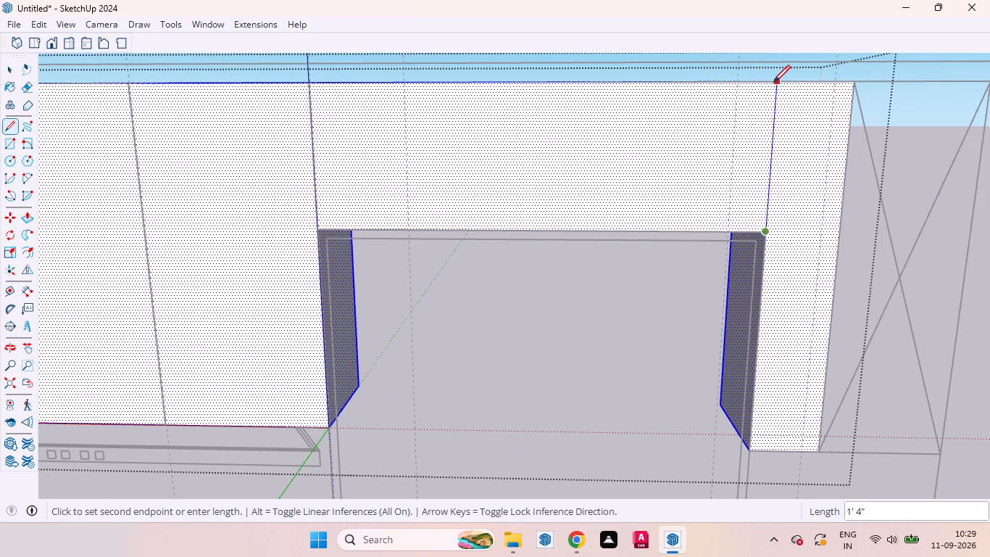
{"action": "left_click", "coordinate": [773, 82]}
{"action": "key", "text": "space"}
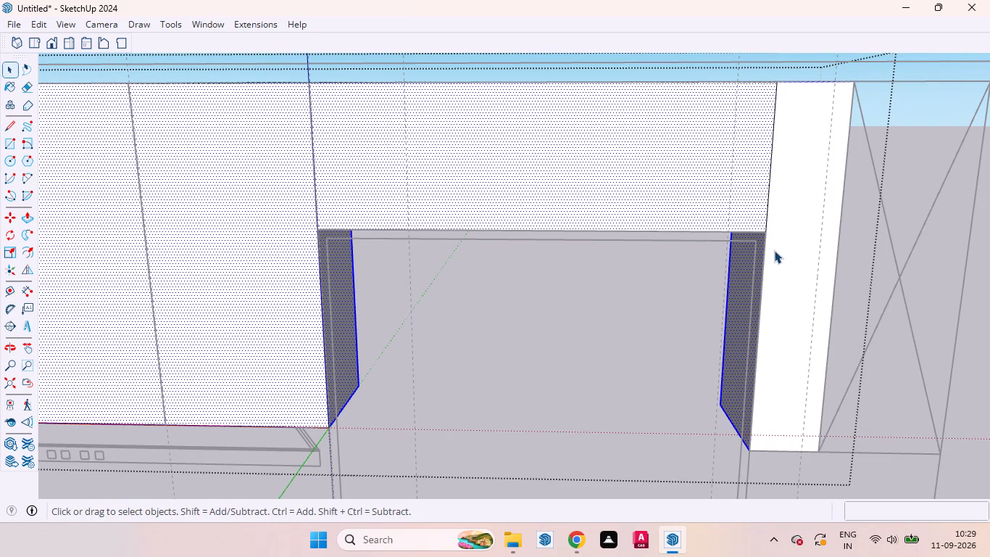
Place a guide 3 mm from the new vertical line, toward the narrow end strip of the cabinet front.
{"action": "key", "text": "t"}
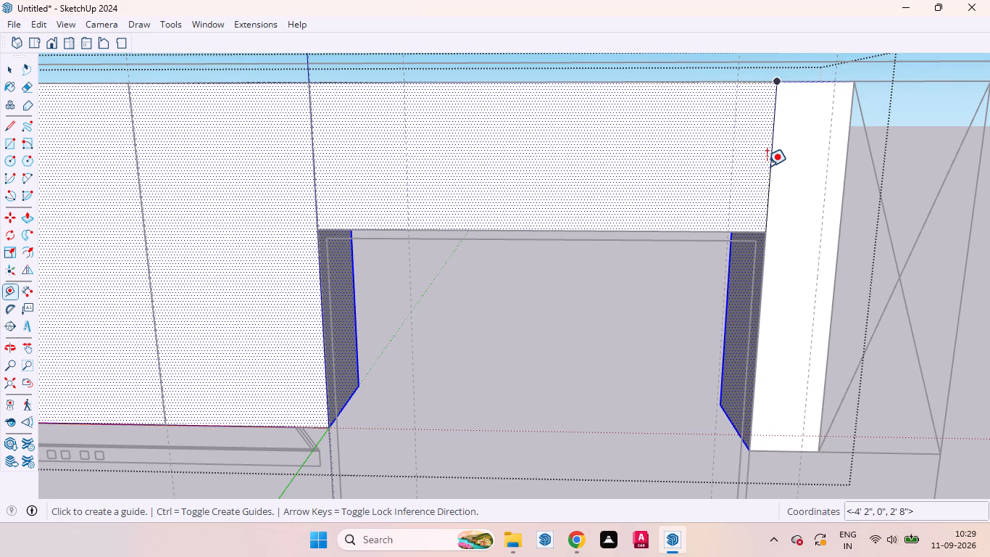
{"action": "left_click", "coordinate": [770, 165]}
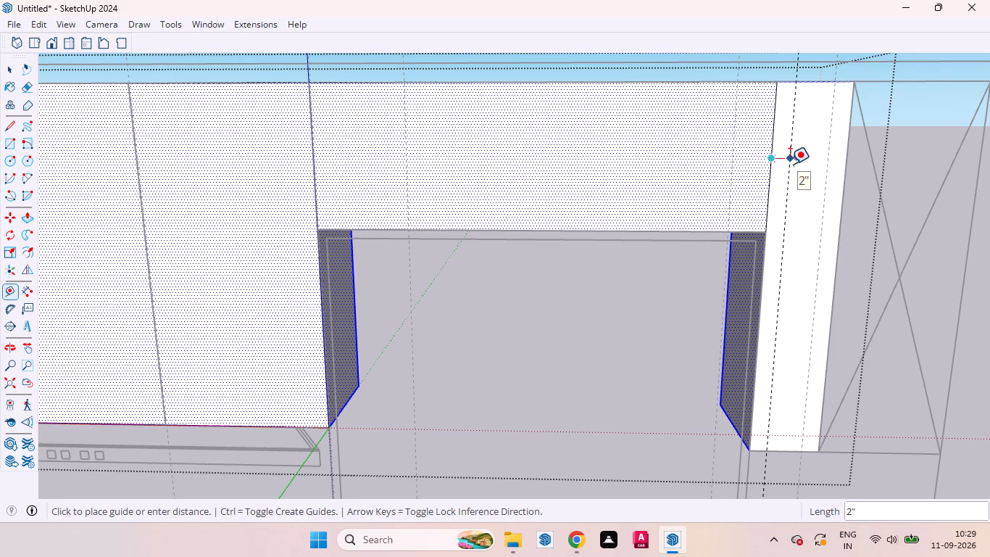
{"action": "type", "text": "3mm"}
{"action": "key", "text": "Return"}
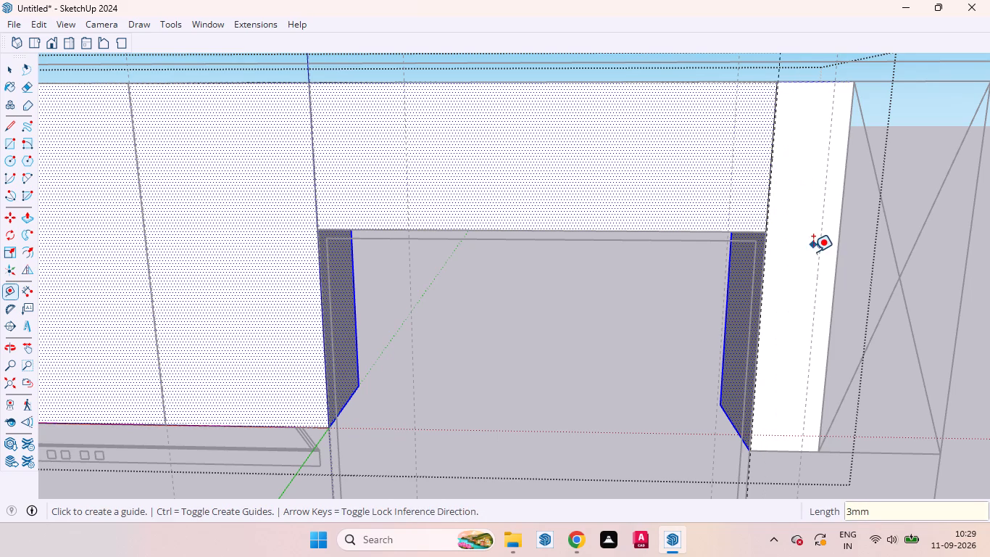
{"action": "key", "text": "space"}
Draw a 3 mm wide, 3' 4" tall rectangle between the paired guides at the outer end of the upper cabinet front.
{"action": "scroll", "coordinate": [777, 222], "scroll_direction": "down", "scroll_amount": 11}
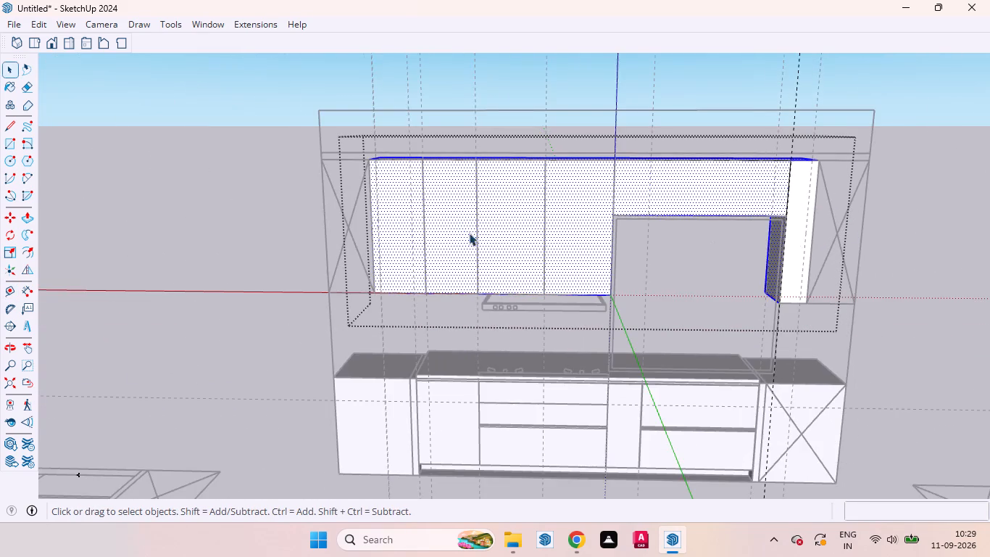
{"action": "scroll", "coordinate": [444, 217], "scroll_direction": "up", "scroll_amount": 5}
{"action": "scroll", "coordinate": [335, 157], "scroll_direction": "up", "scroll_amount": 6}
{"action": "scroll", "coordinate": [399, 168], "scroll_direction": "down", "scroll_amount": 5}
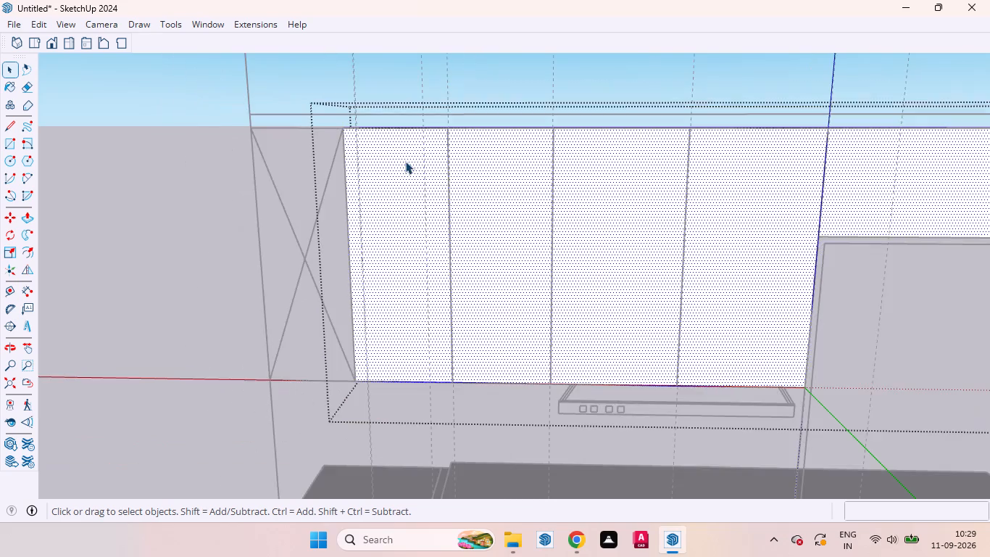
{"action": "scroll", "coordinate": [414, 170], "scroll_direction": "down", "scroll_amount": 5}
{"action": "middle_click_drag", "start_coordinate": [432, 239], "coordinate": [477, 222]}
{"action": "key", "text": "r"}
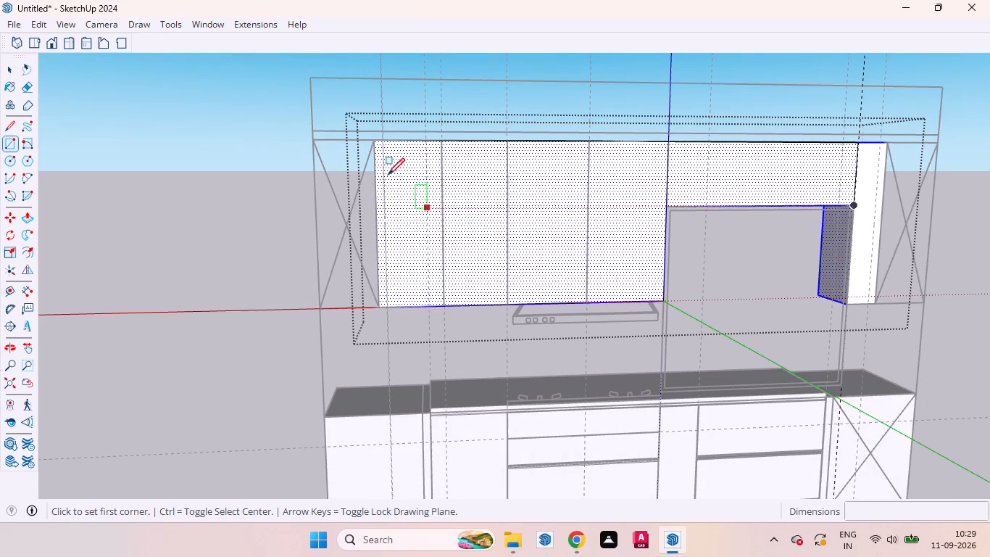
{"action": "scroll", "coordinate": [386, 139], "scroll_direction": "up", "scroll_amount": 20}
{"action": "scroll", "coordinate": [386, 139], "scroll_direction": "up", "scroll_amount": 6}
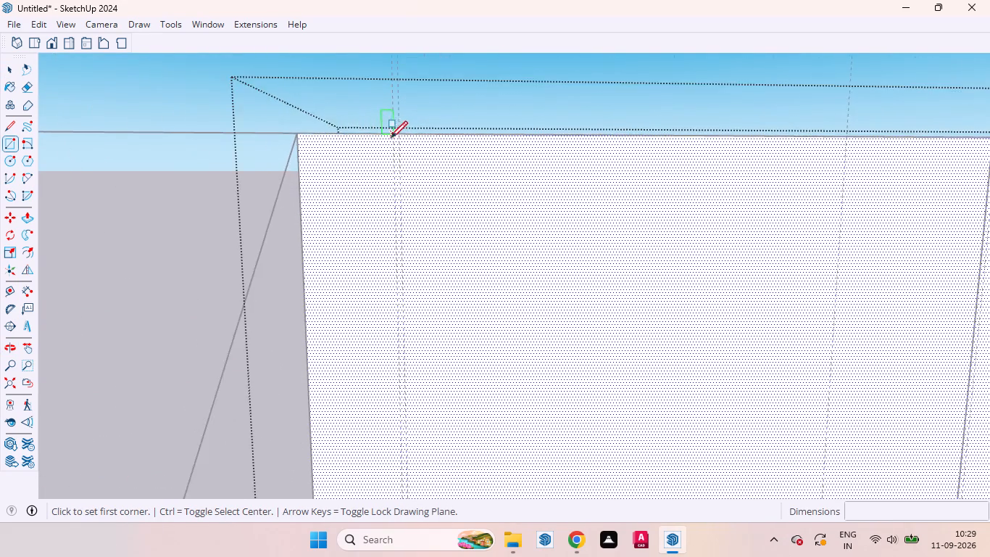
{"action": "scroll", "coordinate": [391, 138], "scroll_direction": "up", "scroll_amount": 3}
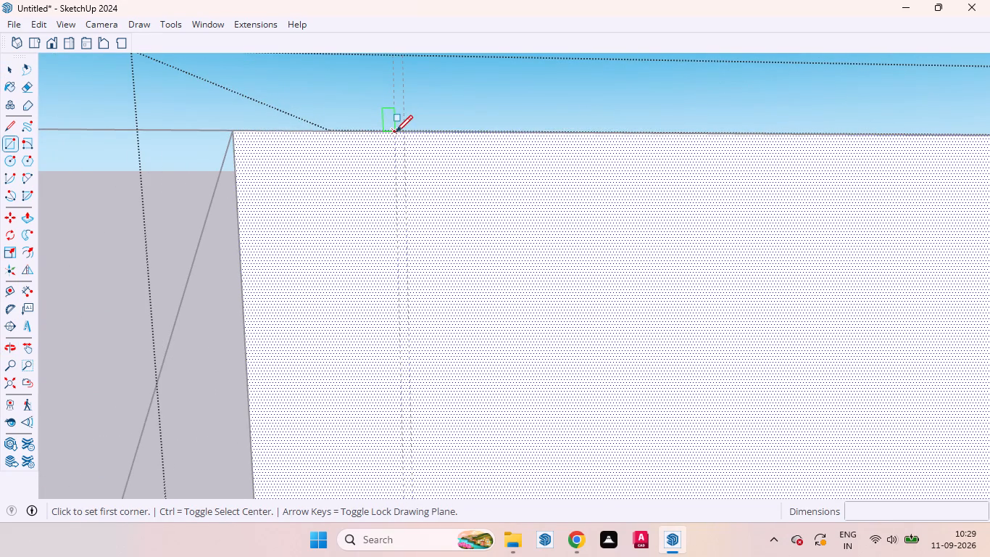
{"action": "left_click", "coordinate": [396, 132]}
{"action": "scroll", "coordinate": [411, 207], "scroll_direction": "down", "scroll_amount": 7}
{"action": "scroll", "coordinate": [394, 191], "scroll_direction": "down", "scroll_amount": 17}
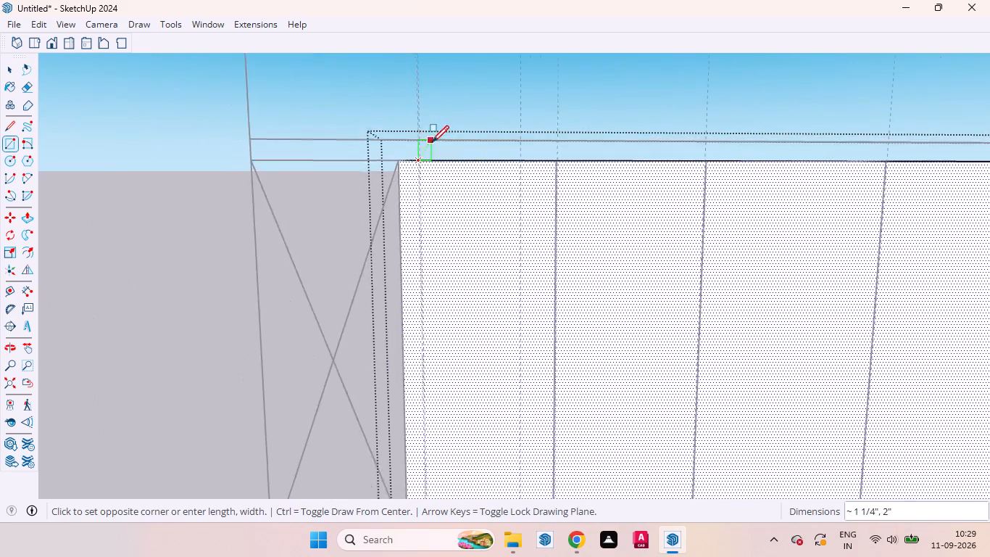
{"action": "scroll", "coordinate": [432, 142], "scroll_direction": "down", "scroll_amount": 9}
{"action": "scroll", "coordinate": [432, 304], "scroll_direction": "up", "scroll_amount": 20}
{"action": "scroll", "coordinate": [432, 304], "scroll_direction": "up", "scroll_amount": 3}
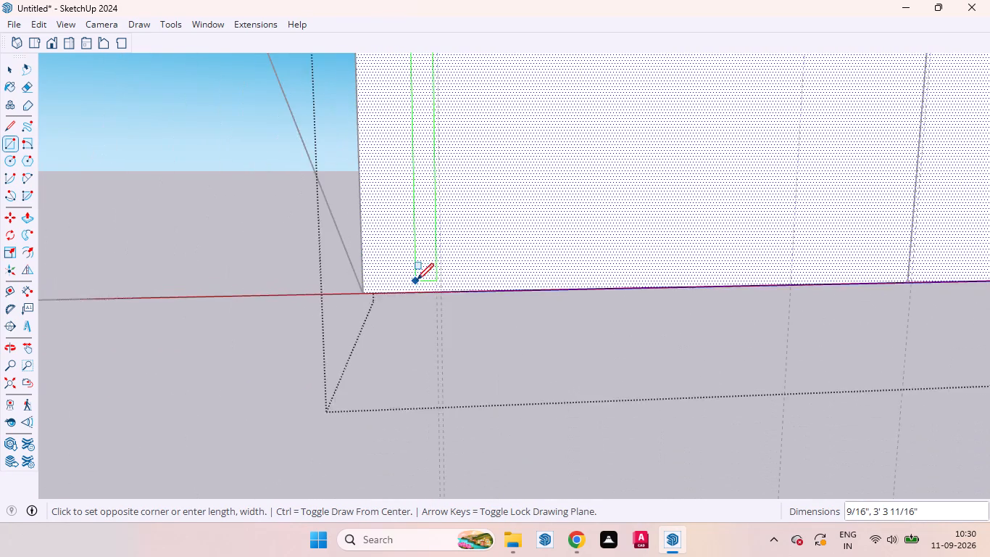
{"action": "scroll", "coordinate": [417, 280], "scroll_direction": "up", "scroll_amount": 12}
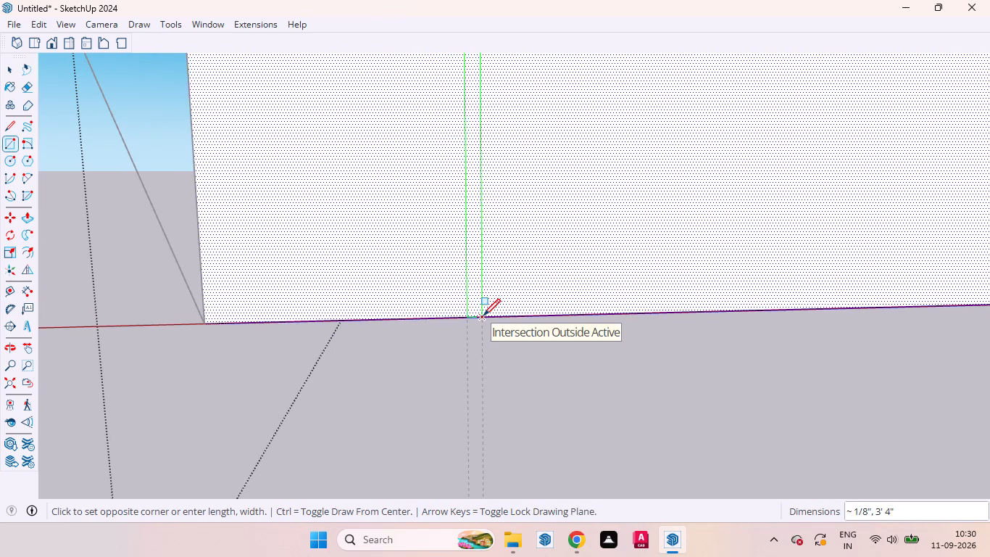
{"action": "left_click", "coordinate": [483, 315]}
{"action": "key", "text": "space"}
Push the narrow full-height strip 18 mm into the upper cabinet front to form a door gap.
{"action": "left_click", "coordinate": [475, 286]}
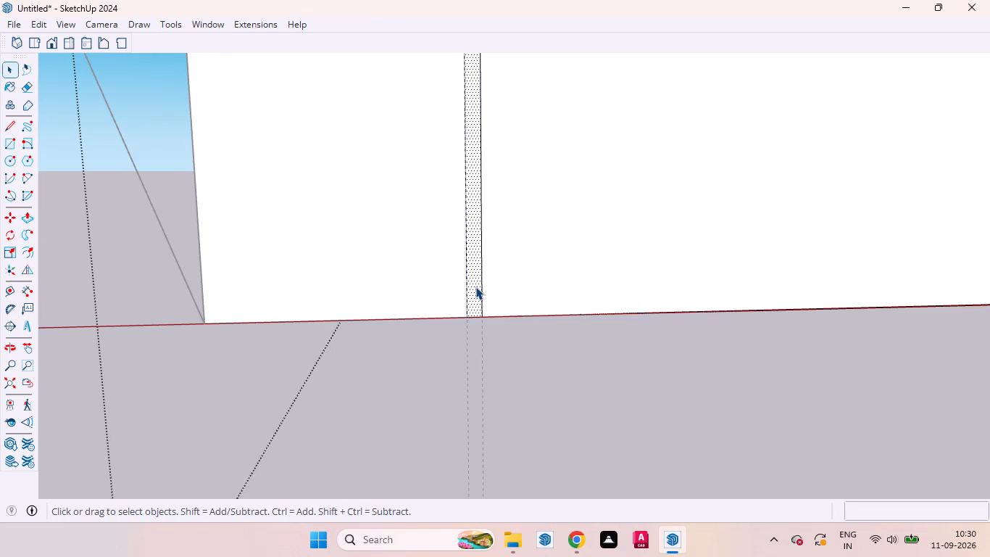
{"action": "key", "text": "p"}
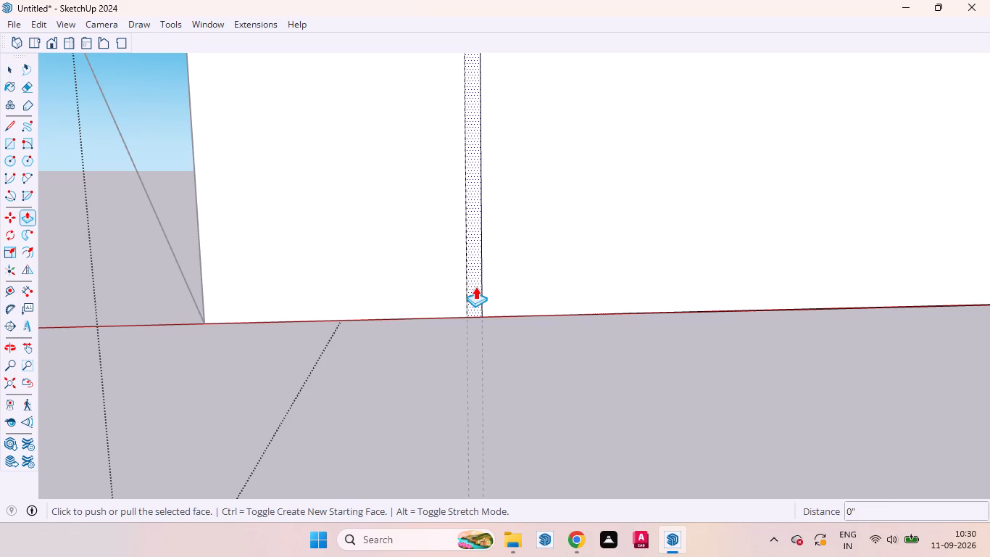
{"action": "left_click", "coordinate": [475, 286]}
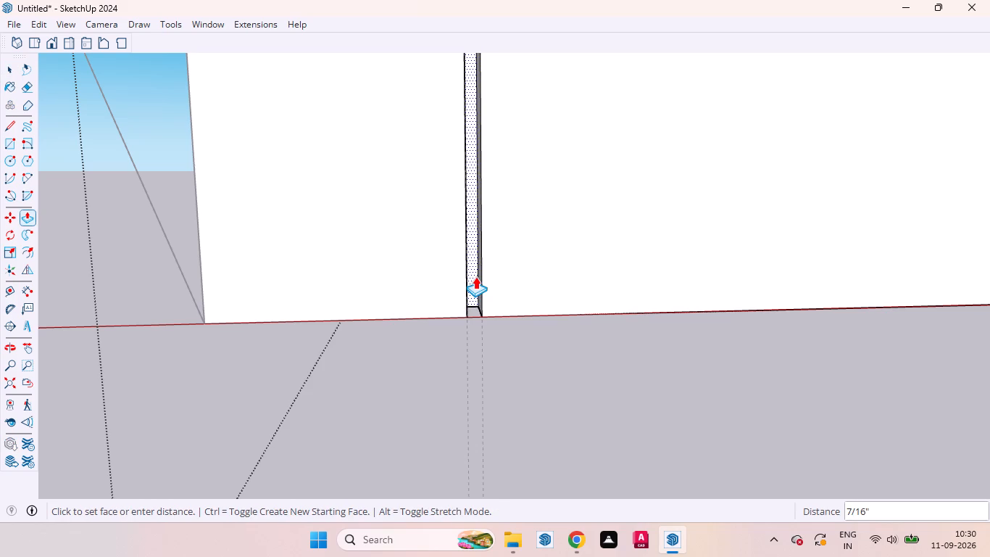
{"action": "type", "text": "18mm"}
{"action": "key", "text": "Return"}
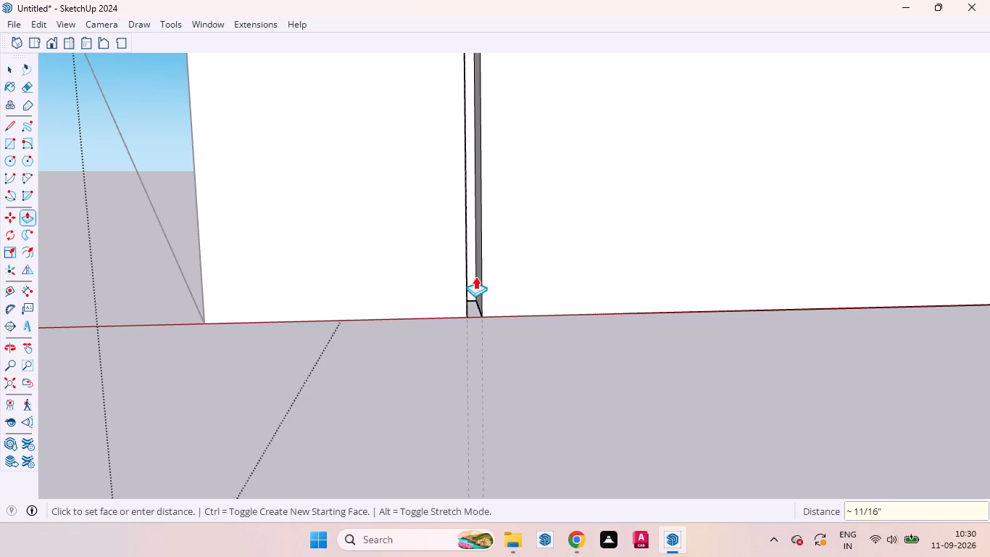
{"action": "key", "text": "space"}
{"action": "scroll", "coordinate": [473, 378], "scroll_direction": "down", "scroll_amount": 19}
{"action": "scroll", "coordinate": [418, 432], "scroll_direction": "down", "scroll_amount": 3}
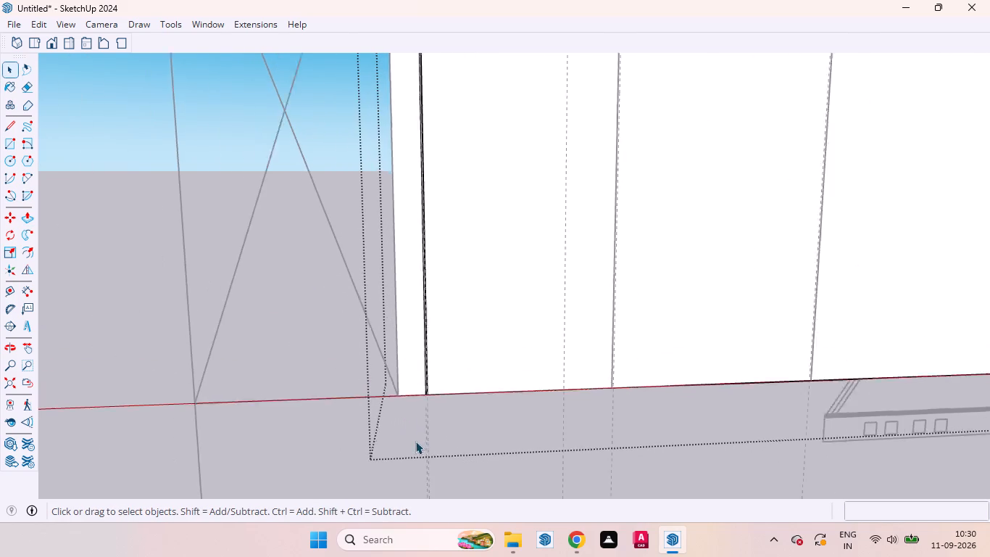
{"action": "scroll", "coordinate": [415, 441], "scroll_direction": "down", "scroll_amount": 3}
{"action": "scroll", "coordinate": [578, 306], "scroll_direction": "up", "scroll_amount": 3}
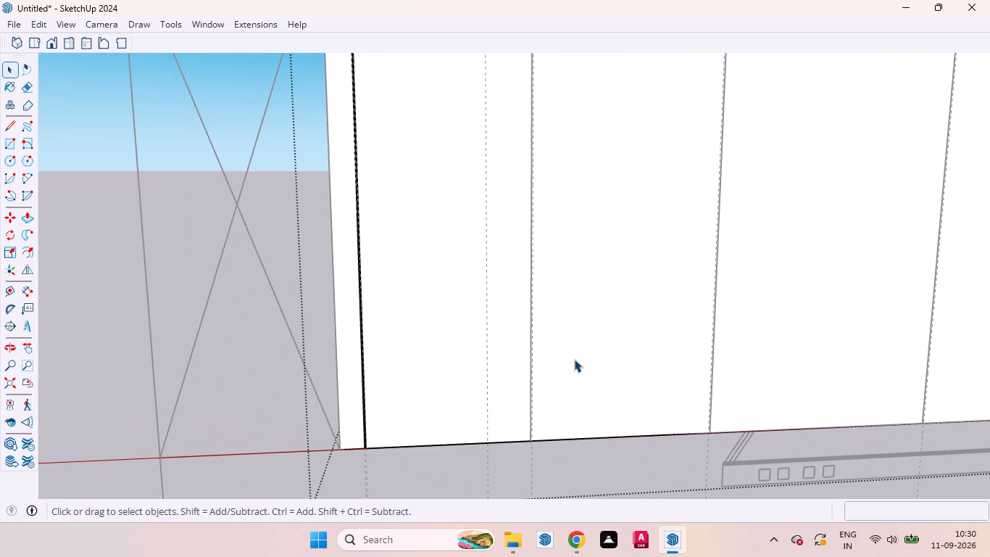
Draw a 3 mm wide, full-height rectangle between the first inner door line and its guide on the upper cabinet front.
{"action": "key", "text": "r"}
{"action": "scroll", "coordinate": [564, 458], "scroll_direction": "up", "scroll_amount": 6}
{"action": "scroll", "coordinate": [470, 403], "scroll_direction": "up", "scroll_amount": 15}
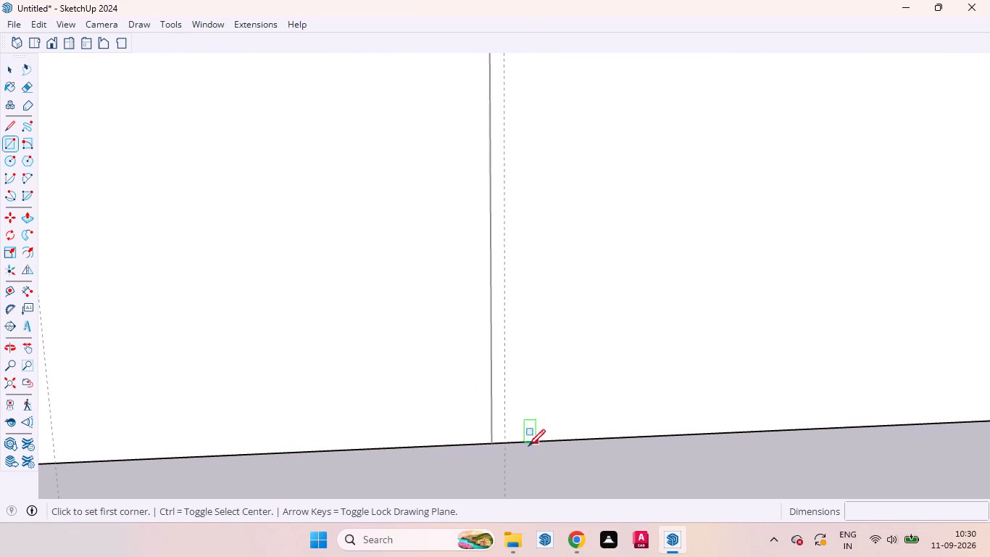
{"action": "left_click", "coordinate": [491, 446]}
{"action": "scroll", "coordinate": [507, 367], "scroll_direction": "down", "scroll_amount": 9}
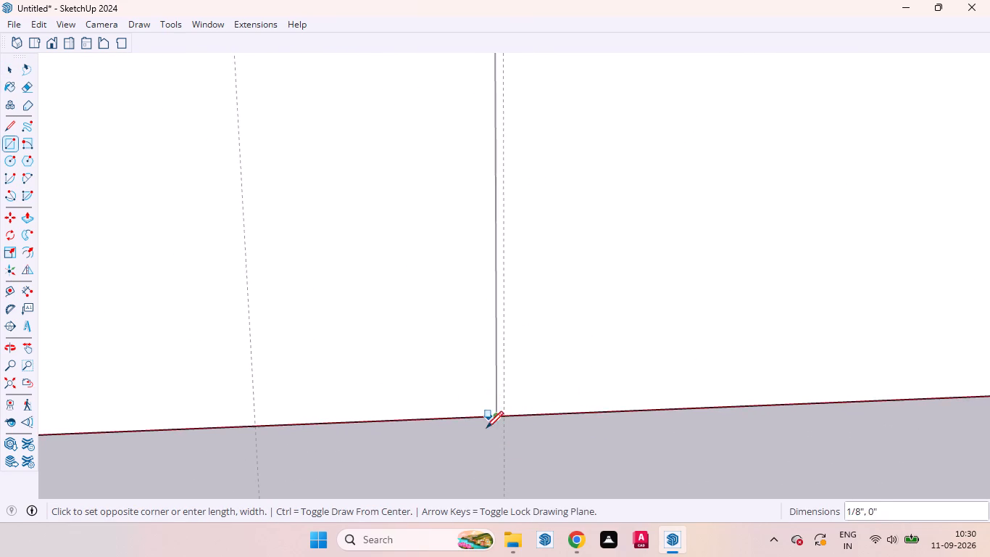
{"action": "scroll", "coordinate": [486, 428], "scroll_direction": "down", "scroll_amount": 20}
{"action": "scroll", "coordinate": [486, 428], "scroll_direction": "down", "scroll_amount": 6}
{"action": "scroll", "coordinate": [493, 199], "scroll_direction": "up", "scroll_amount": 3}
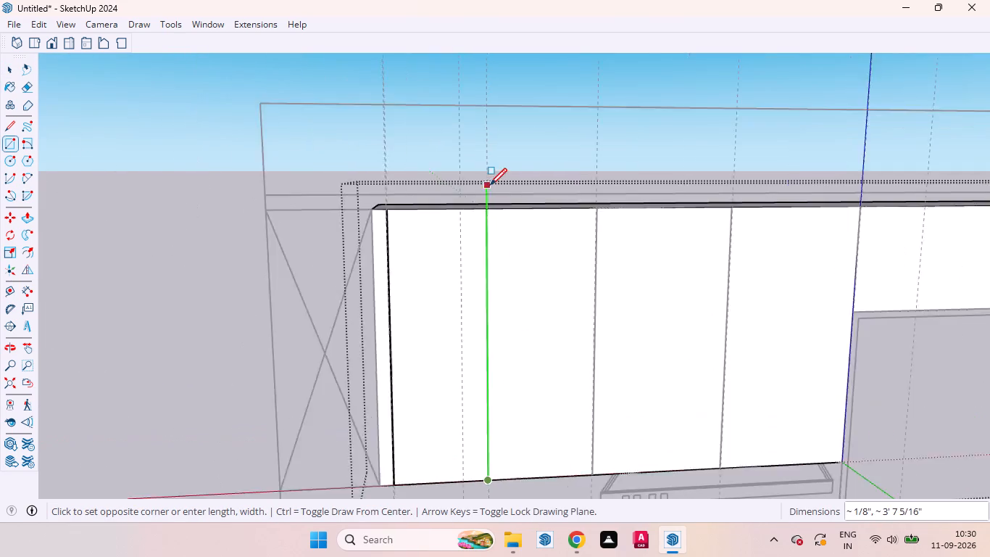
{"action": "scroll", "coordinate": [490, 185], "scroll_direction": "up", "scroll_amount": 2}
{"action": "scroll", "coordinate": [494, 219], "scroll_direction": "up", "scroll_amount": 20}
{"action": "scroll", "coordinate": [494, 219], "scroll_direction": "up", "scroll_amount": 5}
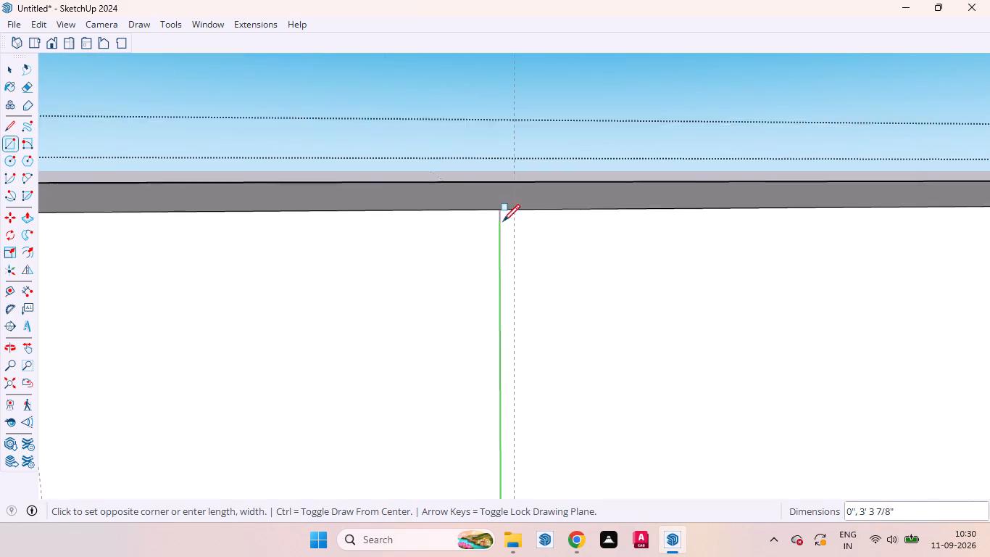
{"action": "left_click", "coordinate": [520, 205]}
{"action": "key", "text": "space"}
Push the narrow strip at the first inner door line 18 mm into the cabinet front, repeating the previous gap depth.
{"action": "left_click", "coordinate": [504, 239]}
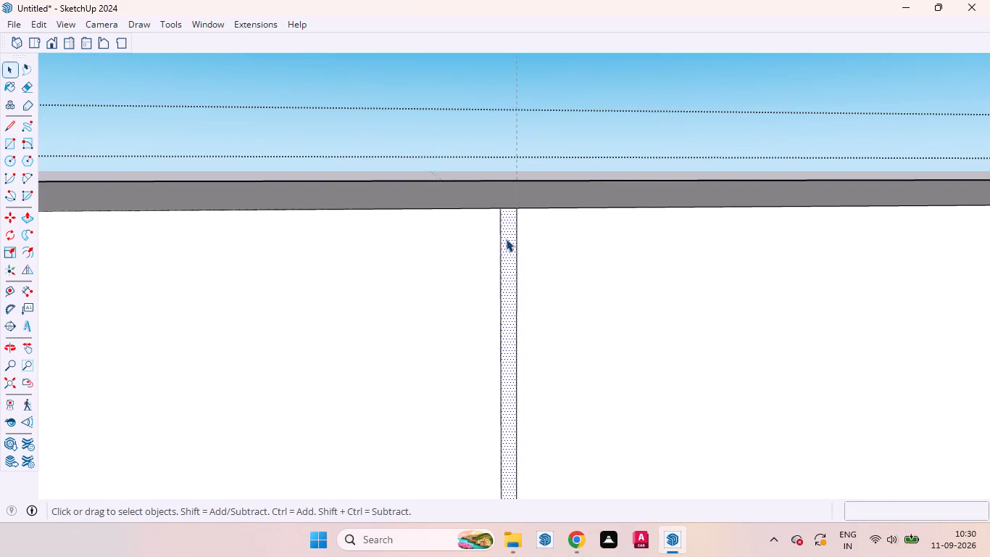
{"action": "key", "text": "p"}
{"action": "double_click", "coordinate": [509, 239]}
{"action": "scroll", "coordinate": [482, 252], "scroll_direction": "down", "scroll_amount": 9}
{"action": "scroll", "coordinate": [460, 234], "scroll_direction": "up", "scroll_amount": 1}
{"action": "scroll", "coordinate": [460, 234], "scroll_direction": "down", "scroll_amount": 20}
{"action": "scroll", "coordinate": [460, 234], "scroll_direction": "down", "scroll_amount": 1}
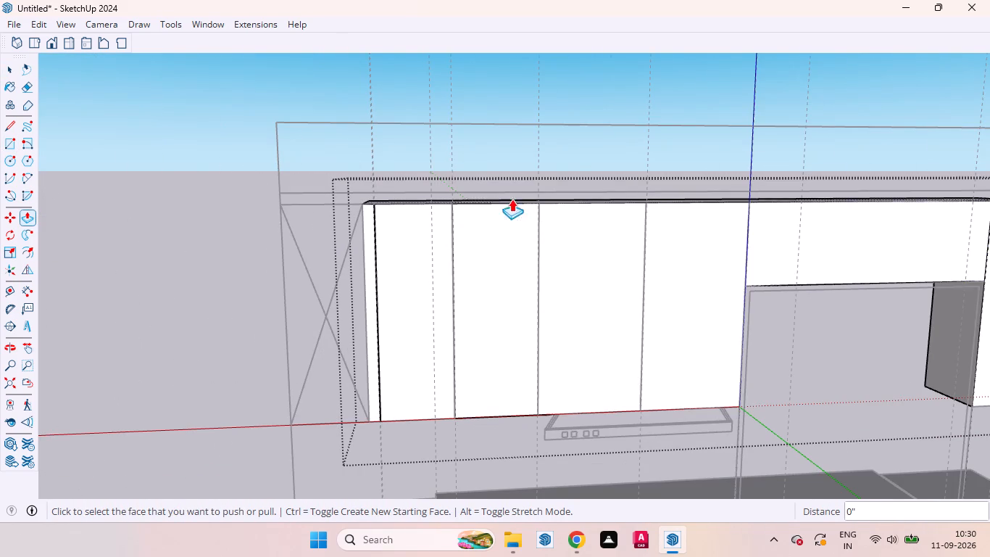
{"action": "key", "text": "space"}
Draw a 3 mm wide, 3' 4" tall rectangle between the second inner door line and its guide.
{"action": "key", "text": "r"}
{"action": "scroll", "coordinate": [554, 427], "scroll_direction": "up", "scroll_amount": 4}
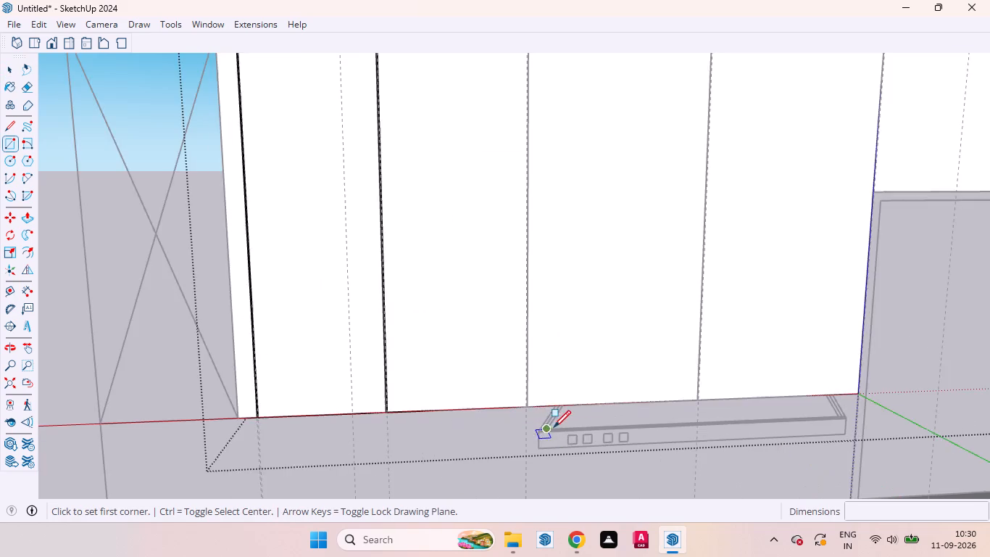
{"action": "scroll", "coordinate": [554, 427], "scroll_direction": "up", "scroll_amount": 20}
{"action": "scroll", "coordinate": [554, 427], "scroll_direction": "up", "scroll_amount": 3}
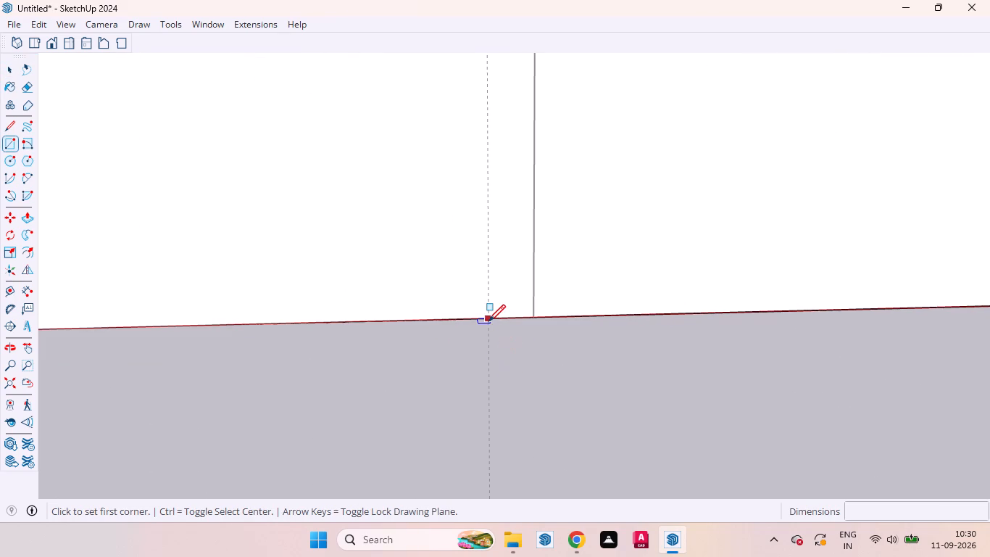
{"action": "left_click", "coordinate": [488, 316]}
{"action": "scroll", "coordinate": [502, 249], "scroll_direction": "down", "scroll_amount": 7}
{"action": "scroll", "coordinate": [493, 401], "scroll_direction": "down", "scroll_amount": 10}
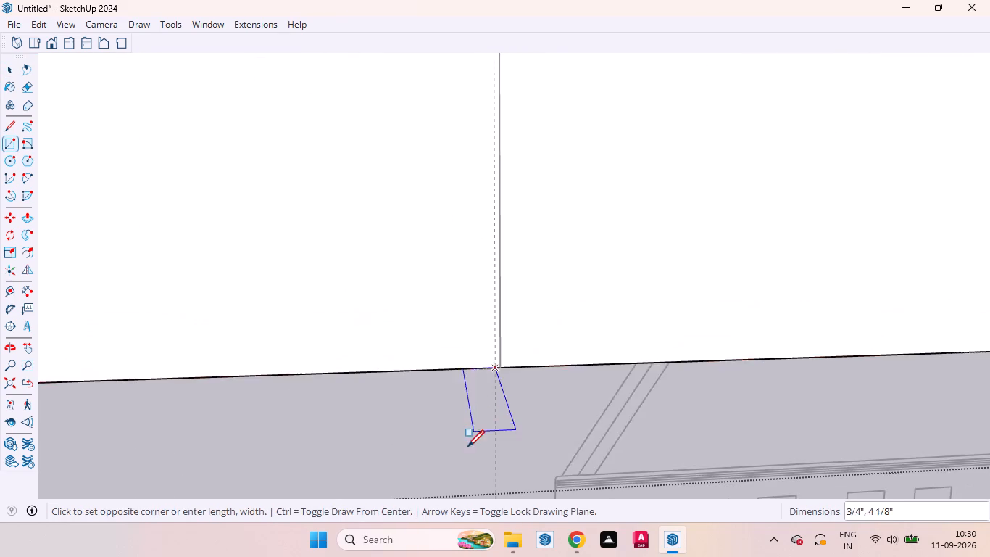
{"action": "scroll", "coordinate": [467, 447], "scroll_direction": "down", "scroll_amount": 16}
{"action": "scroll", "coordinate": [474, 100], "scroll_direction": "up", "scroll_amount": 7}
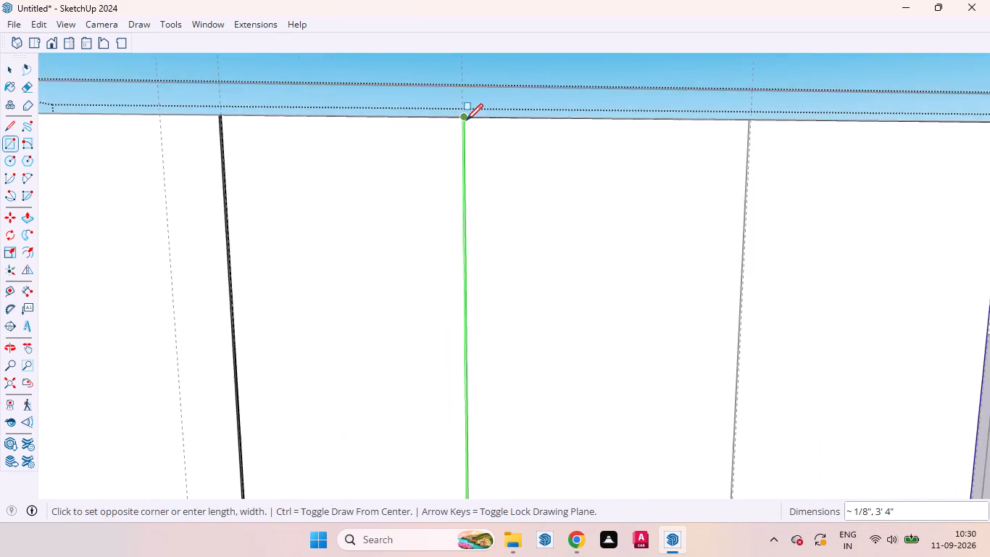
{"action": "scroll", "coordinate": [466, 120], "scroll_direction": "up", "scroll_amount": 20}
{"action": "scroll", "coordinate": [466, 120], "scroll_direction": "up", "scroll_amount": 2}
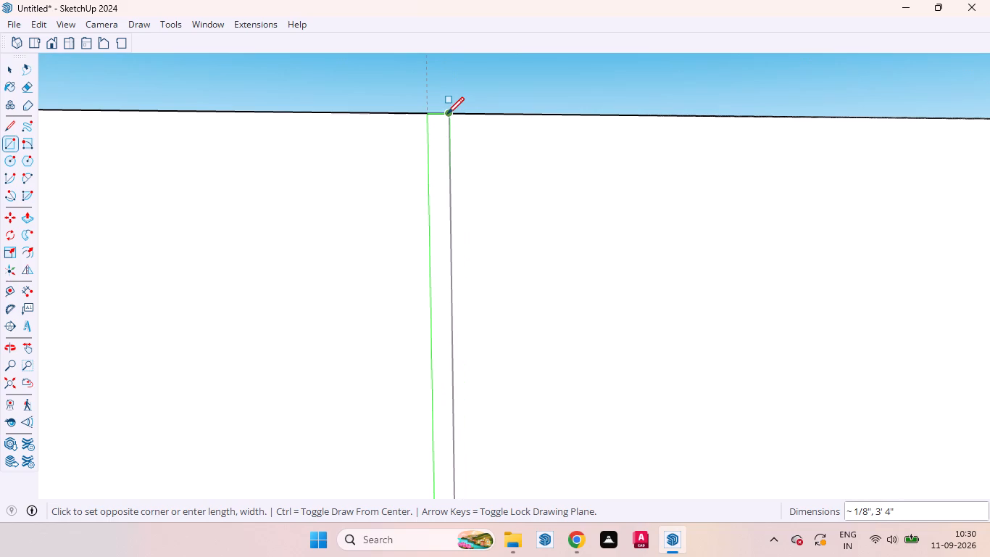
{"action": "left_click", "coordinate": [453, 112]}
{"action": "key", "text": "space"}
Push the narrow strip at the second inner door line 18 mm into the cabinet front to form a door gap.
{"action": "key", "text": "p"}
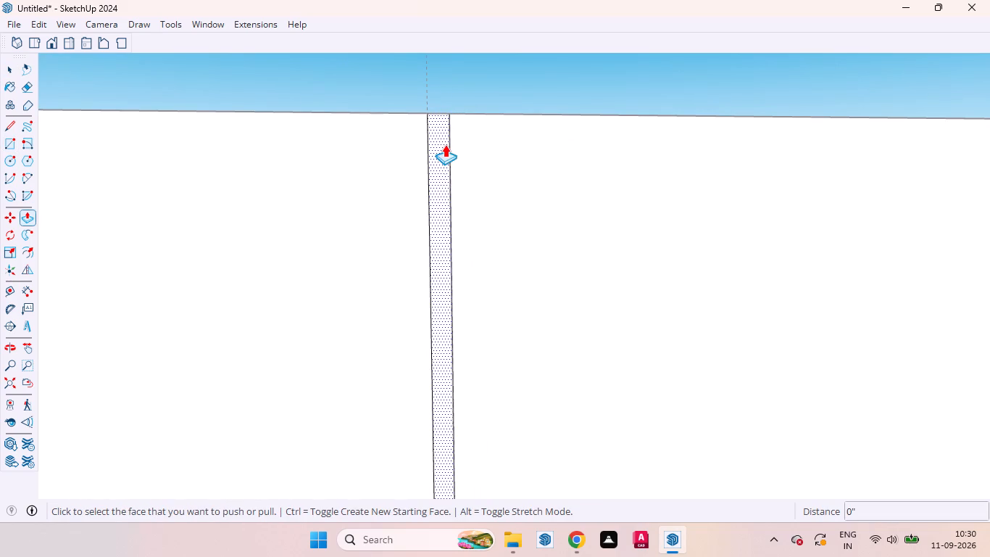
{"action": "double_click", "coordinate": [445, 157]}
{"action": "scroll", "coordinate": [451, 157], "scroll_direction": "down", "scroll_amount": 16}
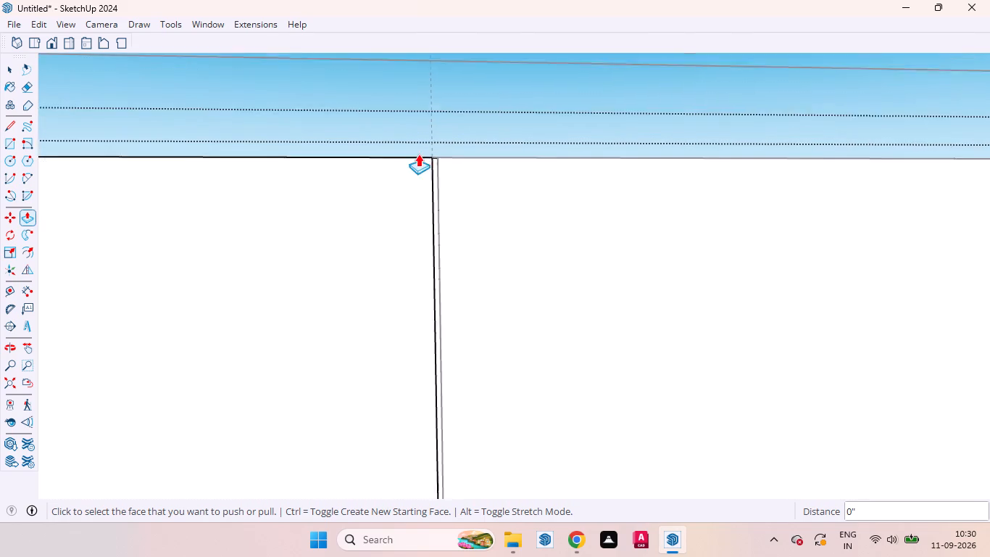
{"action": "scroll", "coordinate": [418, 154], "scroll_direction": "down", "scroll_amount": 16}
{"action": "key", "text": "space"}
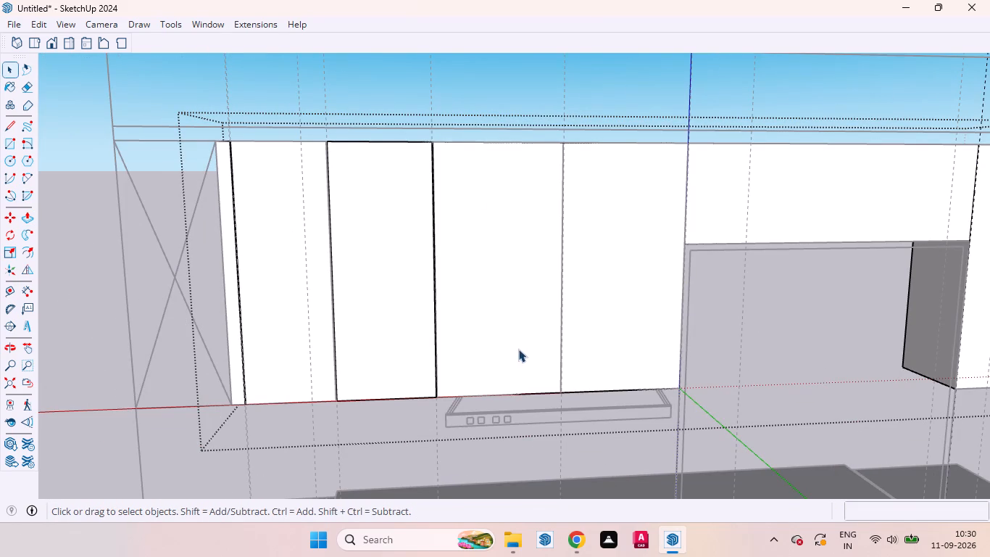
Draw a 3 mm wide, 3' 4" tall rectangle between the third inner door line and its guide, above the hob.
{"action": "key", "text": "r"}
{"action": "scroll", "coordinate": [562, 408], "scroll_direction": "up", "scroll_amount": 20}
{"action": "scroll", "coordinate": [562, 408], "scroll_direction": "up", "scroll_amount": 3}
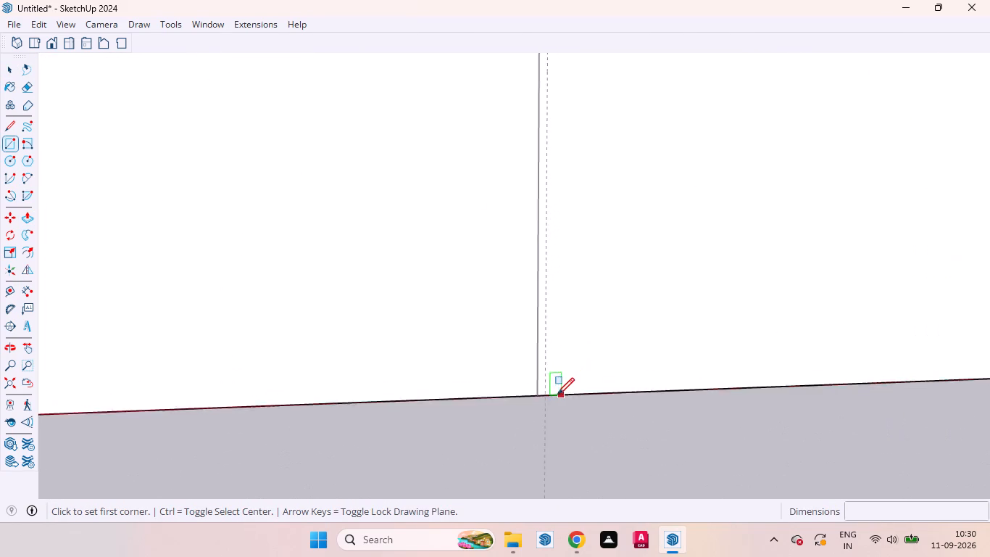
{"action": "scroll", "coordinate": [557, 395], "scroll_direction": "up", "scroll_amount": 2}
{"action": "left_click", "coordinate": [544, 399]}
{"action": "scroll", "coordinate": [544, 337], "scroll_direction": "down", "scroll_amount": 7}
{"action": "scroll", "coordinate": [537, 410], "scroll_direction": "down", "scroll_amount": 3}
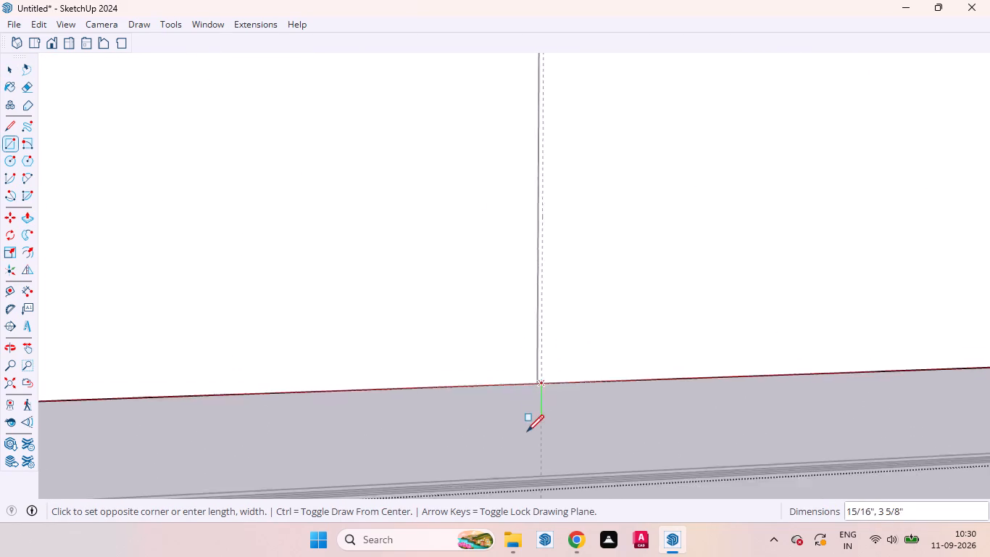
{"action": "scroll", "coordinate": [527, 432], "scroll_direction": "down", "scroll_amount": 15}
{"action": "scroll", "coordinate": [533, 114], "scroll_direction": "up", "scroll_amount": 7}
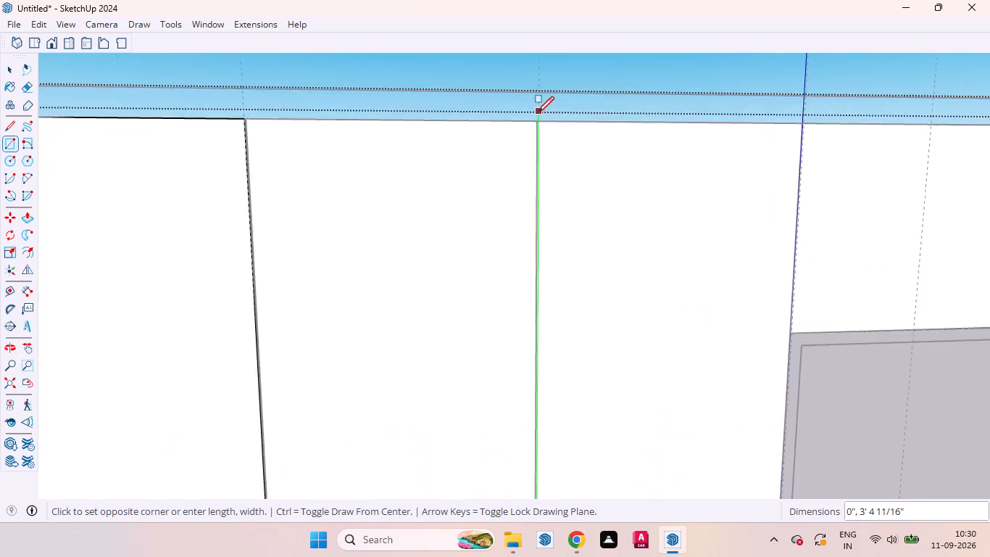
{"action": "scroll", "coordinate": [537, 113], "scroll_direction": "up", "scroll_amount": 13}
{"action": "left_click", "coordinate": [573, 162]}
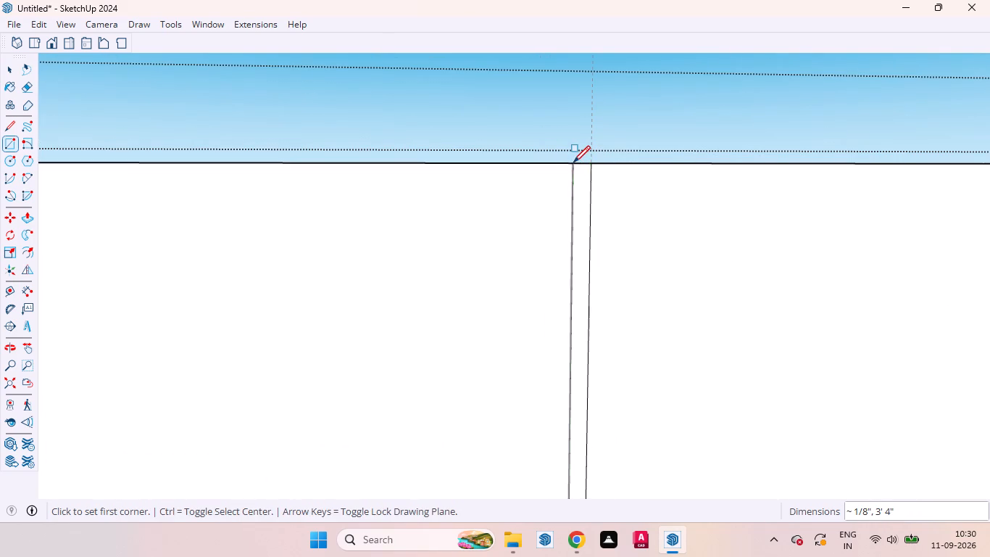
{"action": "key", "text": "space"}
Push the narrow strip at the third inner door line 18 mm into the cabinet front to form a door gap.
{"action": "key", "text": "p"}
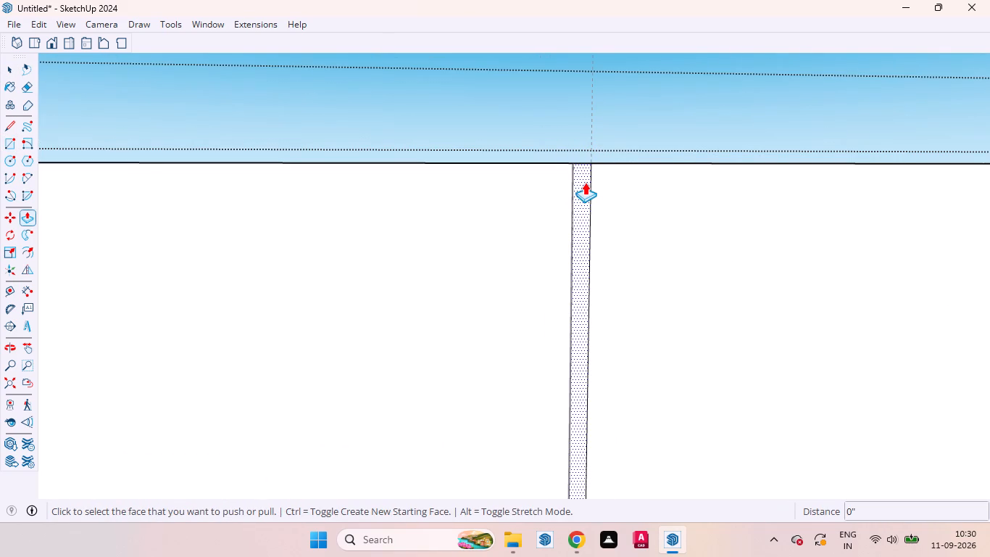
{"action": "double_click", "coordinate": [585, 182]}
{"action": "scroll", "coordinate": [579, 140], "scroll_direction": "down", "scroll_amount": 20}
{"action": "scroll", "coordinate": [579, 140], "scroll_direction": "down", "scroll_amount": 3}
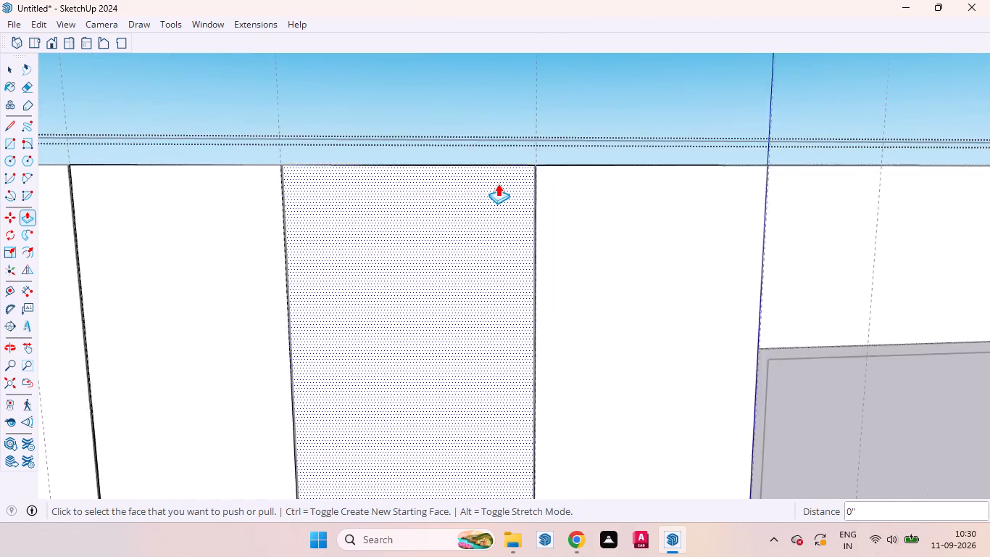
{"action": "scroll", "coordinate": [498, 183], "scroll_direction": "down", "scroll_amount": 2}
{"action": "key", "text": "space"}
Place a guide 3 mm from the vertical door line at the framed opening, on the full-height doors' side.
{"action": "scroll", "coordinate": [646, 255], "scroll_direction": "up", "scroll_amount": 15}
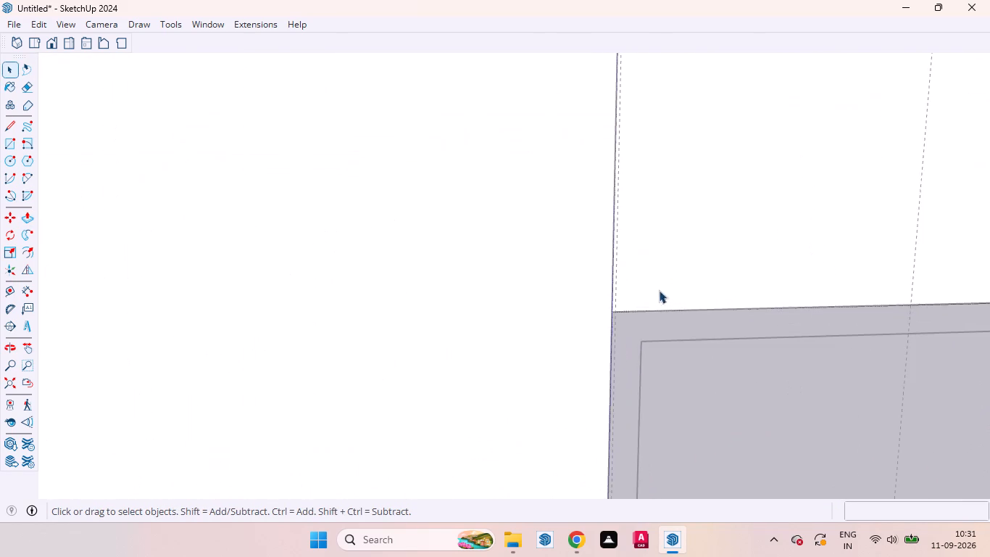
{"action": "scroll", "coordinate": [648, 252], "scroll_direction": "down", "scroll_amount": 11}
{"action": "scroll", "coordinate": [646, 84], "scroll_direction": "up", "scroll_amount": 3}
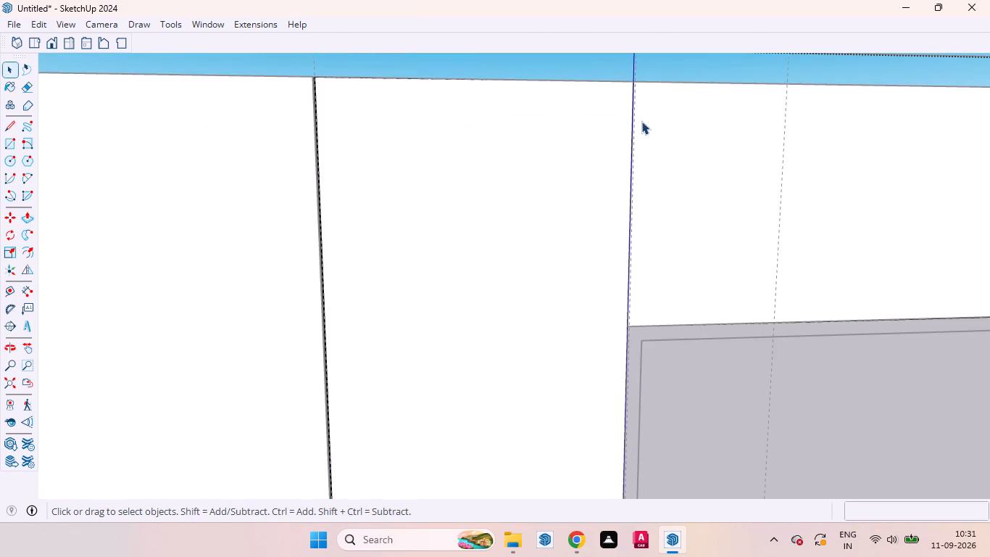
{"action": "middle_click_drag", "start_coordinate": [625, 134], "coordinate": [586, 146]}
{"action": "scroll", "coordinate": [644, 151], "scroll_direction": "up", "scroll_amount": 2}
{"action": "scroll", "coordinate": [648, 141], "scroll_direction": "down", "scroll_amount": 5}
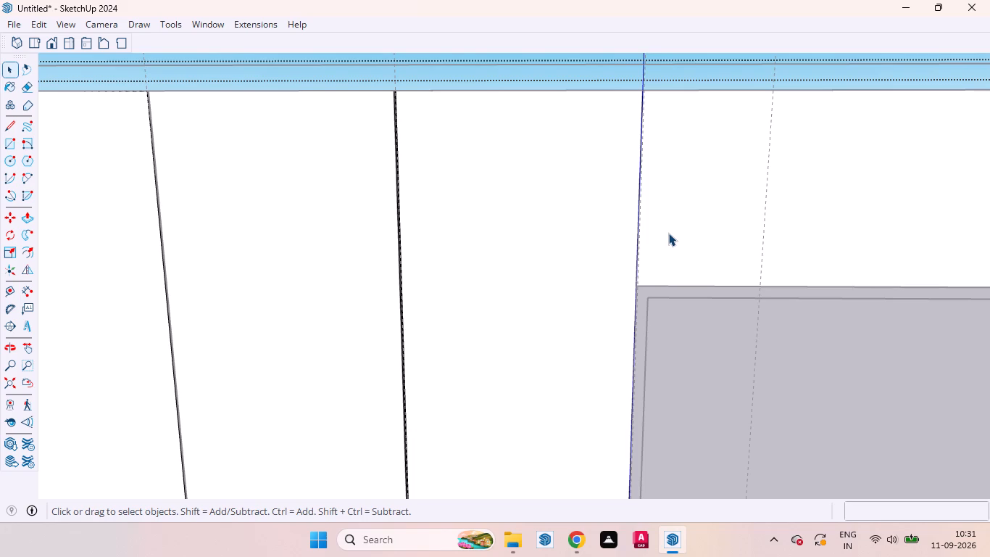
{"action": "key", "text": "t"}
{"action": "scroll", "coordinate": [656, 285], "scroll_direction": "up", "scroll_amount": 8}
{"action": "scroll", "coordinate": [639, 273], "scroll_direction": "down", "scroll_amount": 1}
{"action": "scroll", "coordinate": [639, 273], "scroll_direction": "up", "scroll_amount": 7}
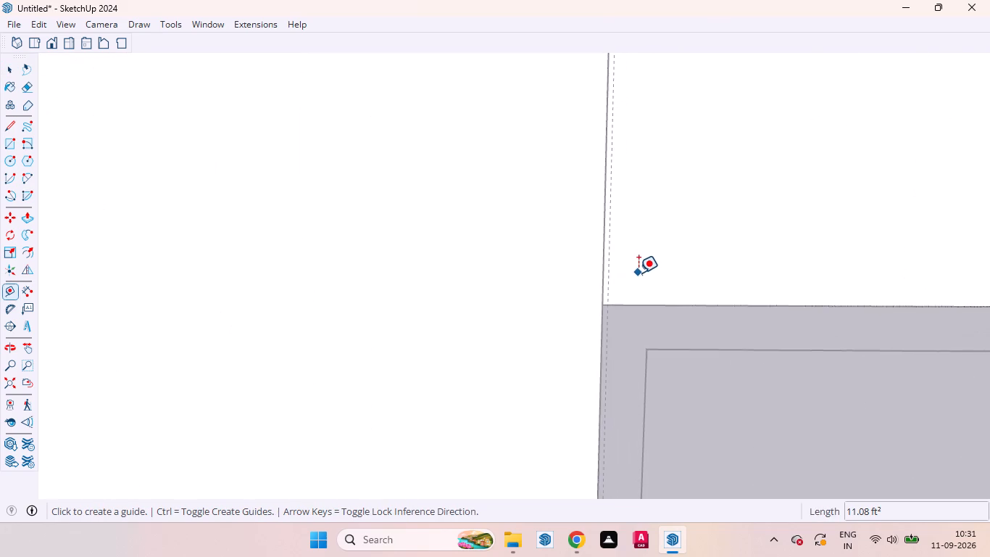
{"action": "left_click", "coordinate": [599, 270]}
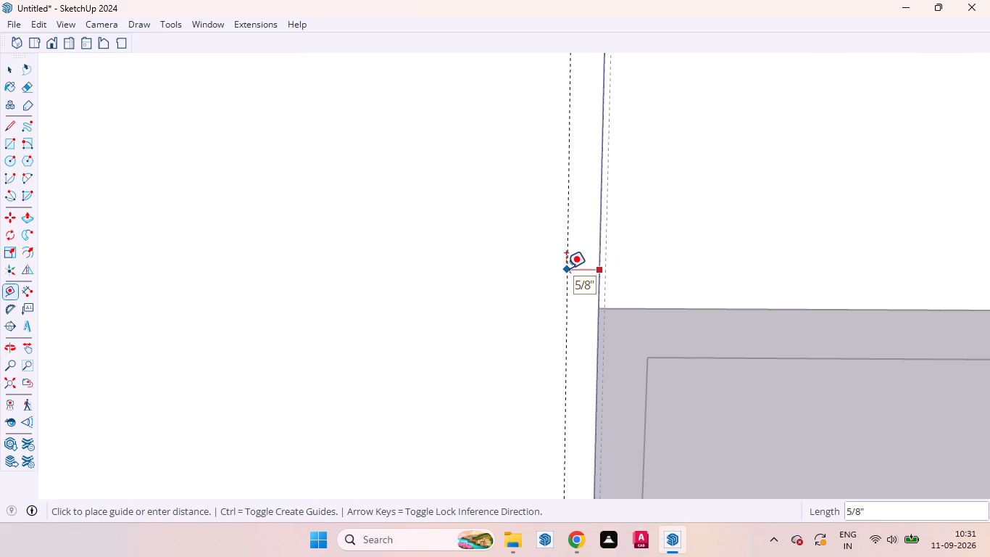
{"action": "type", "text": "3mm"}
{"action": "key", "text": "Return"}
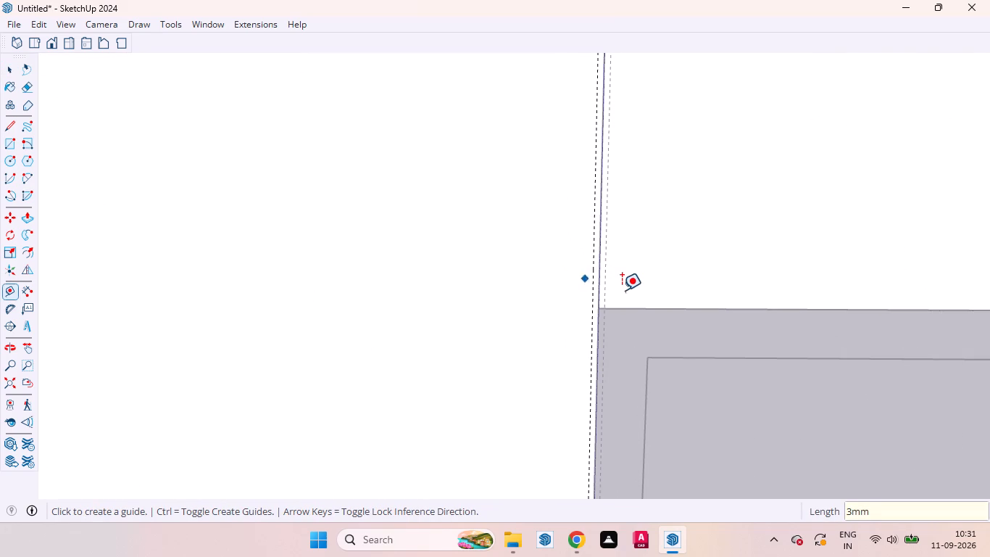
{"action": "scroll", "coordinate": [626, 288], "scroll_direction": "down", "scroll_amount": 19}
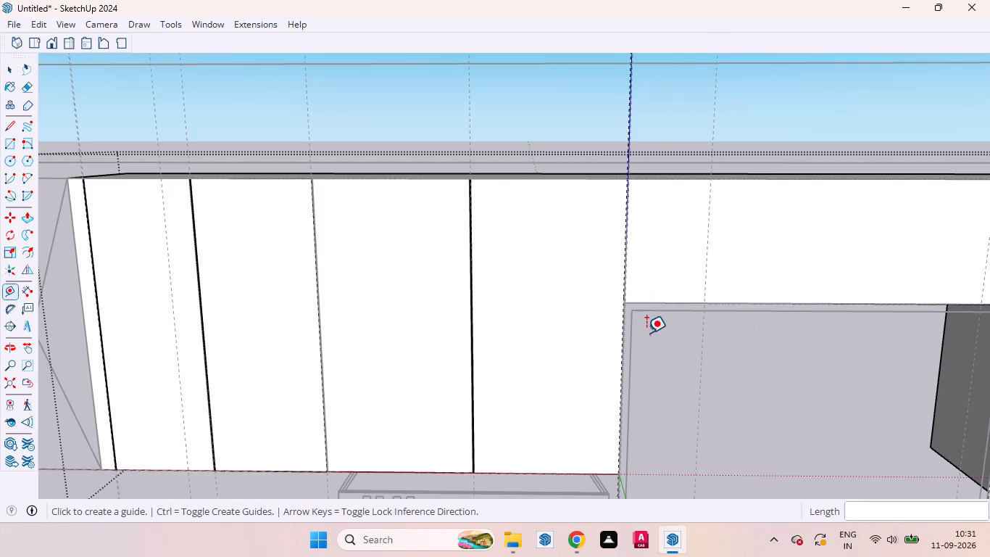
{"action": "key", "text": "space"}
Draw a rectangle about 1/8" wide beside the door line, from the cabinet's top edge to the framed opening's top corner.
{"action": "scroll", "coordinate": [639, 165], "scroll_direction": "up", "scroll_amount": 4}
{"action": "scroll", "coordinate": [626, 241], "scroll_direction": "up", "scroll_amount": 4}
{"action": "scroll", "coordinate": [623, 179], "scroll_direction": "up", "scroll_amount": 1}
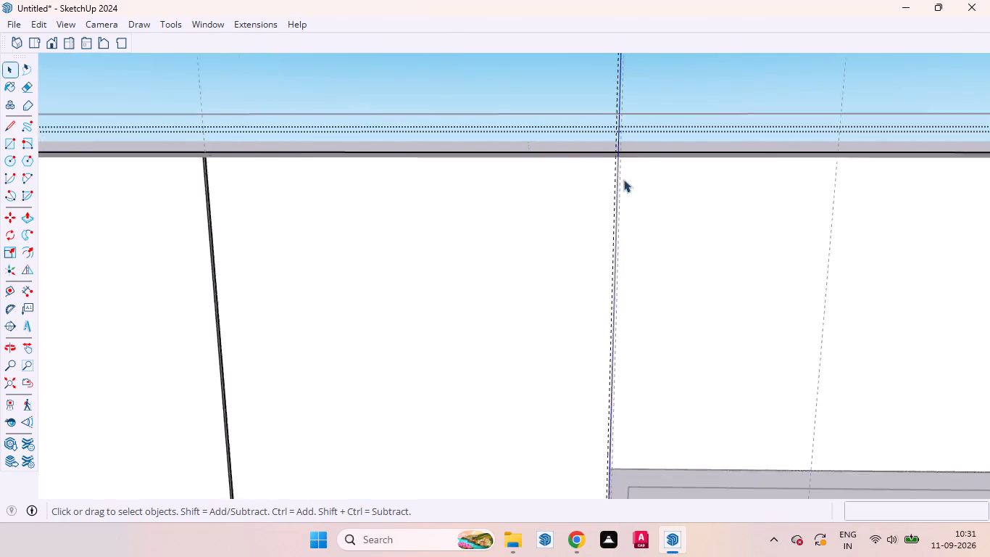
{"action": "scroll", "coordinate": [623, 179], "scroll_direction": "up", "scroll_amount": 1}
{"action": "scroll", "coordinate": [619, 141], "scroll_direction": "down", "scroll_amount": 4}
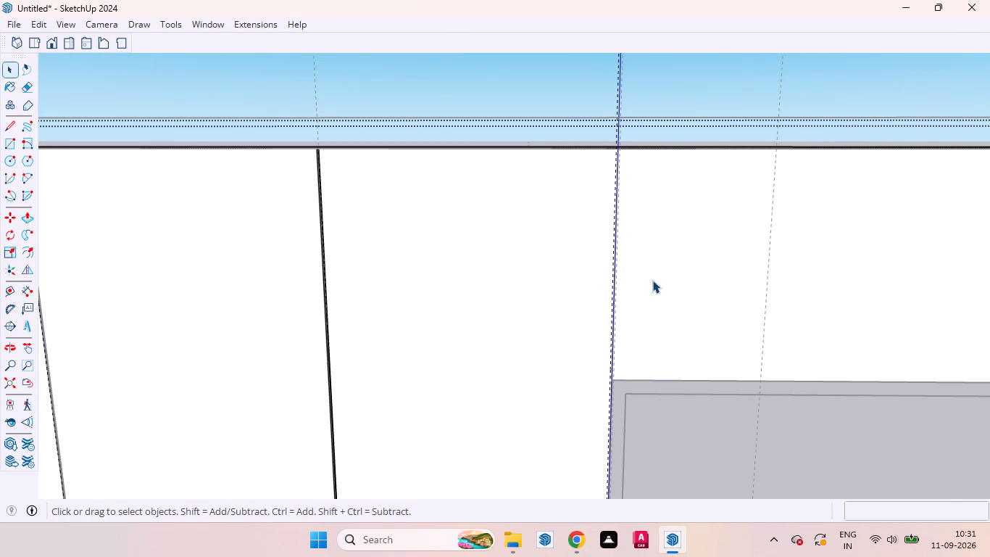
{"action": "key", "text": "r"}
{"action": "scroll", "coordinate": [590, 115], "scroll_direction": "up", "scroll_amount": 5}
{"action": "scroll", "coordinate": [613, 171], "scroll_direction": "up", "scroll_amount": 5}
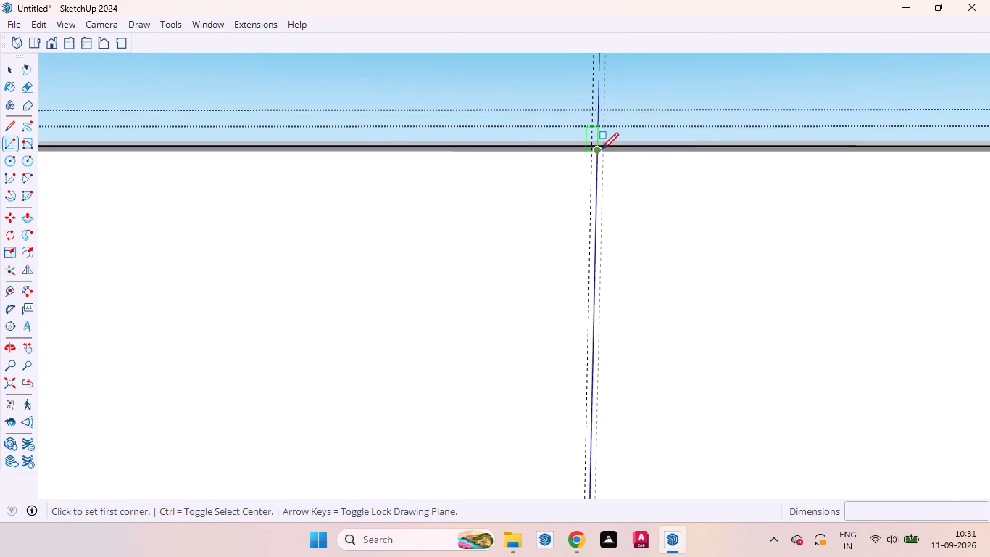
{"action": "scroll", "coordinate": [602, 152], "scroll_direction": "up", "scroll_amount": 10}
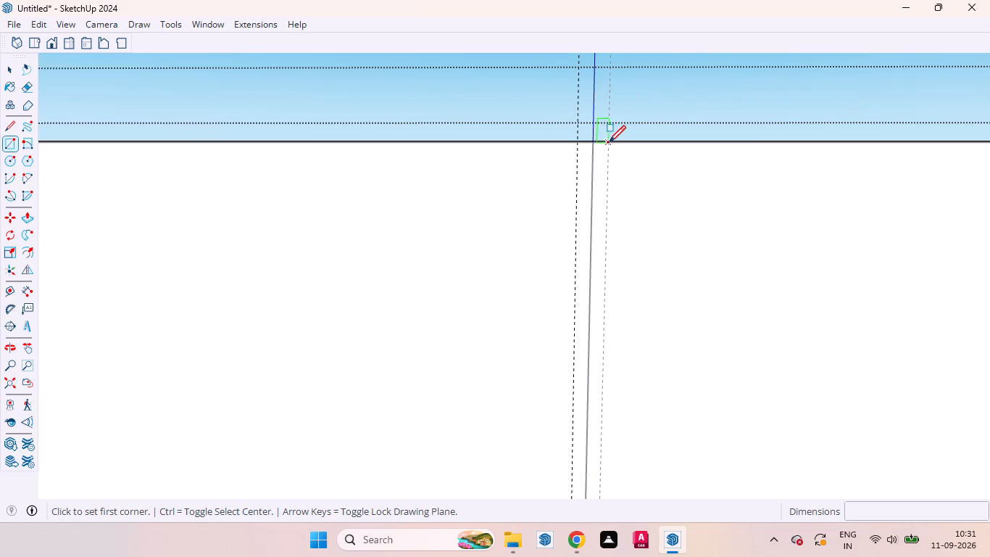
{"action": "left_click", "coordinate": [609, 142]}
{"action": "scroll", "coordinate": [610, 228], "scroll_direction": "down", "scroll_amount": 20}
{"action": "scroll", "coordinate": [610, 228], "scroll_direction": "down", "scroll_amount": 7}
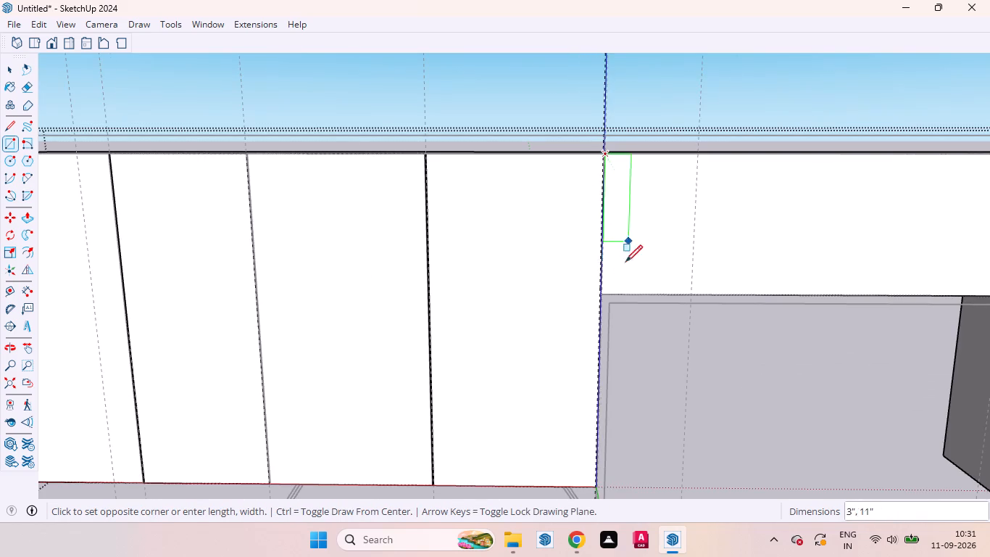
{"action": "scroll", "coordinate": [615, 285], "scroll_direction": "up", "scroll_amount": 20}
{"action": "scroll", "coordinate": [615, 285], "scroll_direction": "up", "scroll_amount": 3}
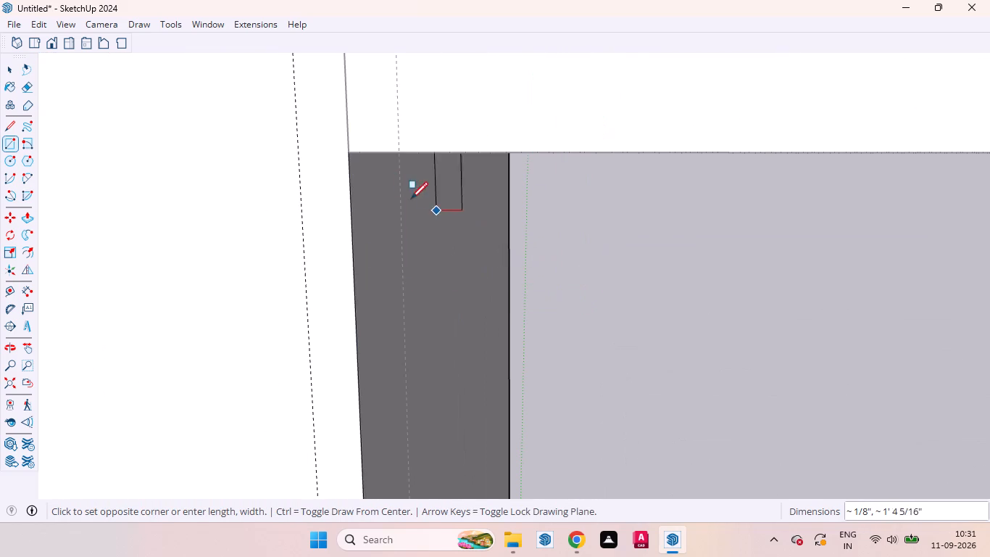
{"action": "left_click", "coordinate": [349, 153]}
{"action": "key", "text": "space"}
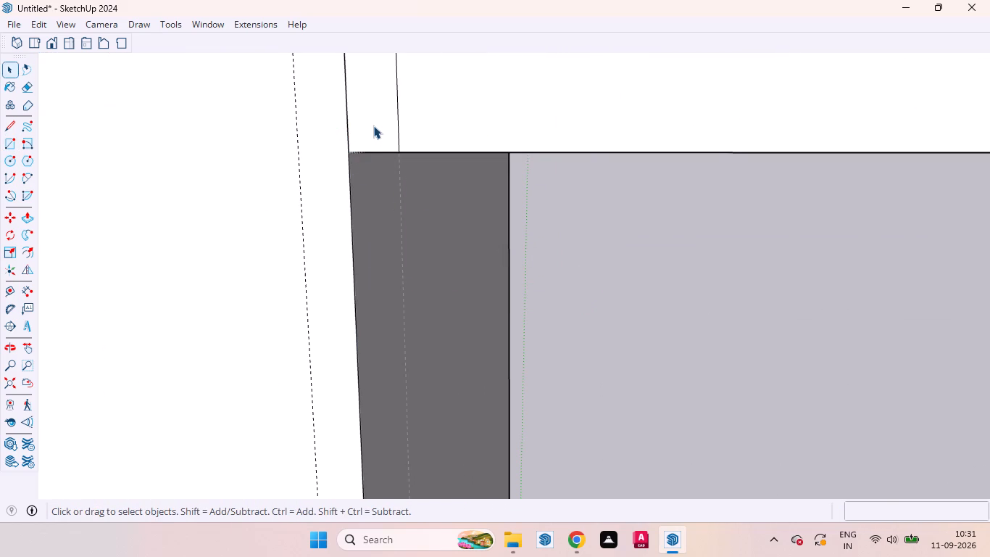
Push the narrow strip beside the door line at the framed opening 18 mm into the cabinet front to form a door gap.
{"action": "left_click", "coordinate": [373, 125]}
{"action": "key", "text": "p"}
{"action": "double_click", "coordinate": [373, 125]}
{"action": "scroll", "coordinate": [449, 260], "scroll_direction": "down", "scroll_amount": 2}
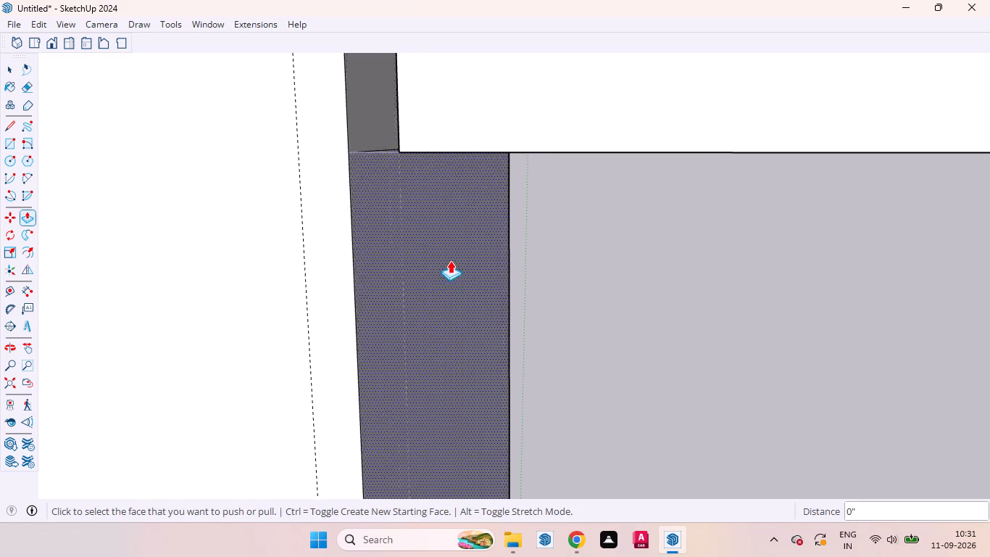
{"action": "scroll", "coordinate": [450, 260], "scroll_direction": "down", "scroll_amount": 15}
{"action": "scroll", "coordinate": [483, 240], "scroll_direction": "up", "scroll_amount": 1}
{"action": "scroll", "coordinate": [483, 240], "scroll_direction": "down", "scroll_amount": 20}
{"action": "scroll", "coordinate": [483, 240], "scroll_direction": "down", "scroll_amount": 3}
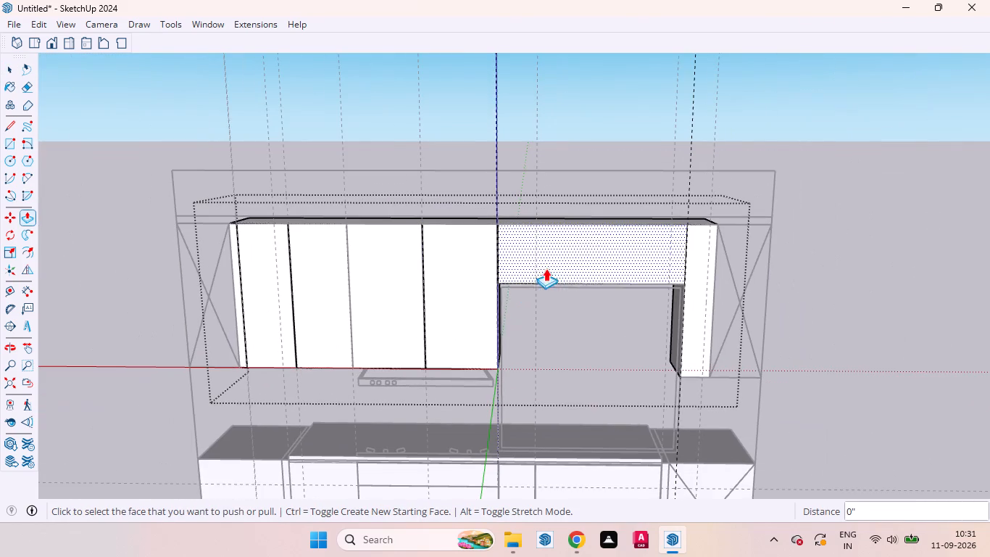
{"action": "key", "text": "space"}
Examine the cabinet front around the framed opening, from the new door gap across to the narrow end panel.
{"action": "scroll", "coordinate": [715, 278], "scroll_direction": "up", "scroll_amount": 10}
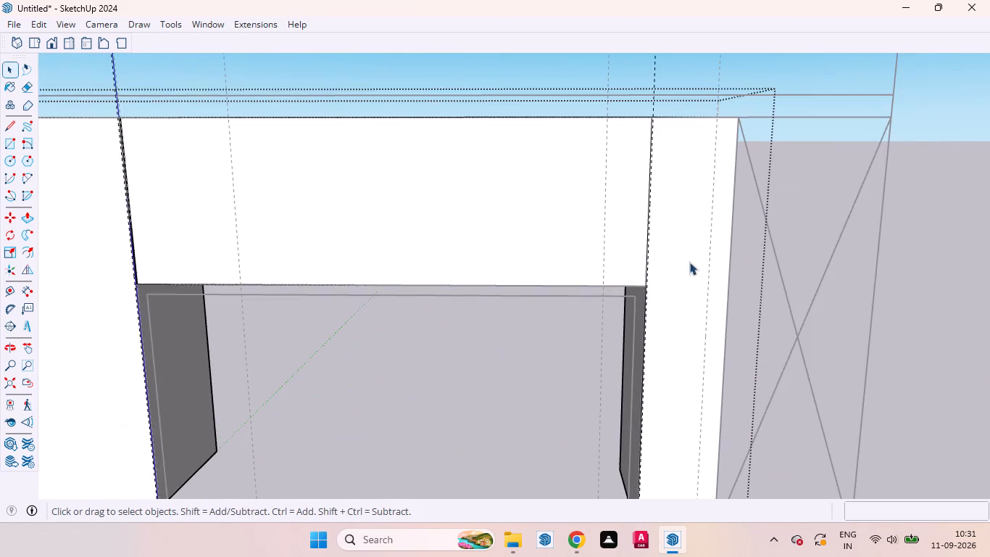
{"action": "scroll", "coordinate": [667, 178], "scroll_direction": "up", "scroll_amount": 2}
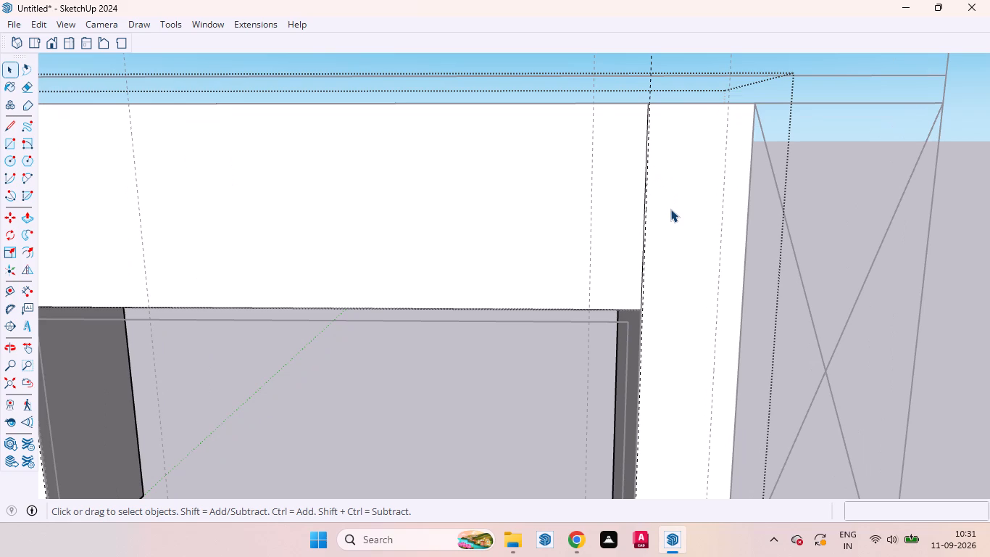
{"action": "scroll", "coordinate": [689, 201], "scroll_direction": "down", "scroll_amount": 6}
{"action": "scroll", "coordinate": [312, 265], "scroll_direction": "up", "scroll_amount": 13}
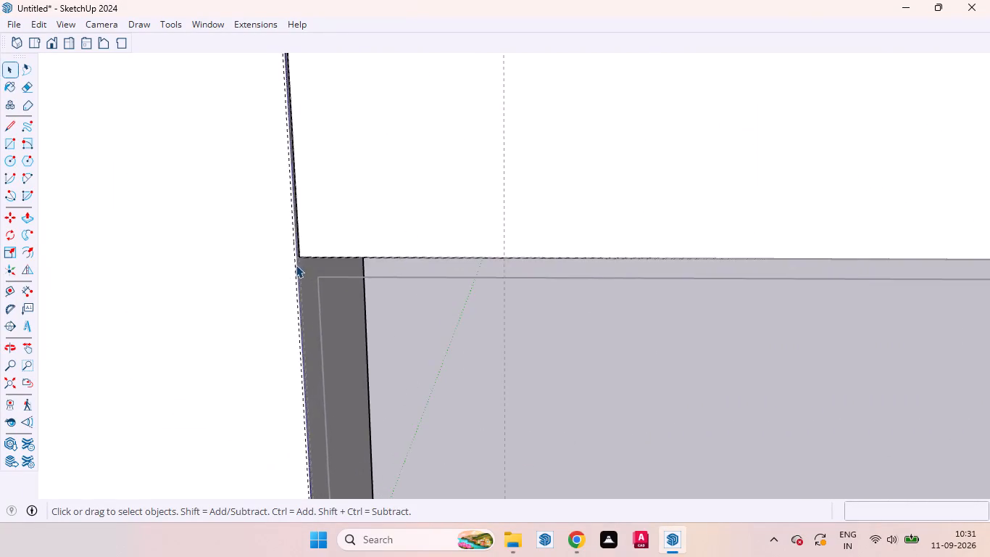
{"action": "scroll", "coordinate": [296, 265], "scroll_direction": "up", "scroll_amount": 2}
{"action": "middle_click_drag", "start_coordinate": [303, 263], "coordinate": [378, 240]}
{"action": "scroll", "coordinate": [325, 250], "scroll_direction": "down", "scroll_amount": 17}
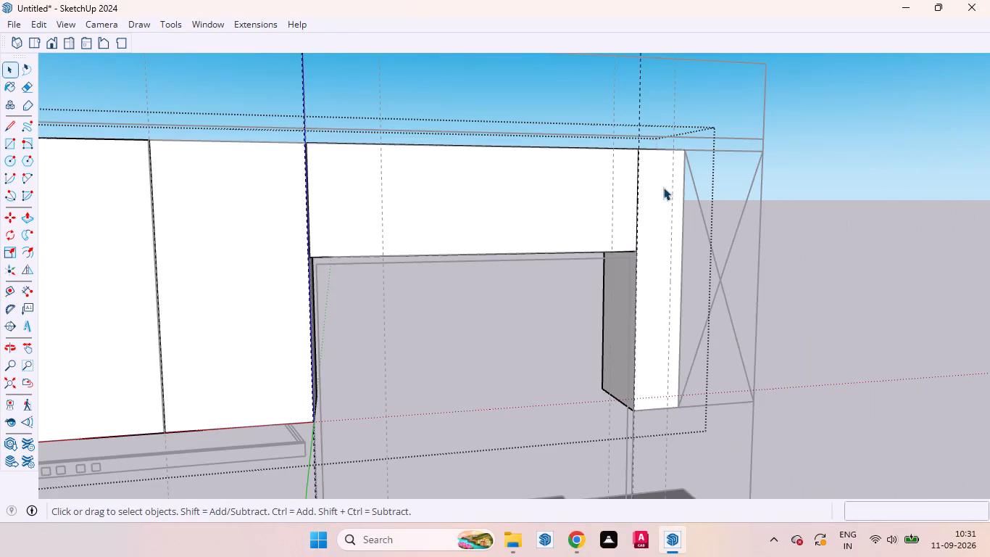
{"action": "scroll", "coordinate": [688, 182], "scroll_direction": "up", "scroll_amount": 10}
{"action": "scroll", "coordinate": [645, 239], "scroll_direction": "down", "scroll_amount": 6}
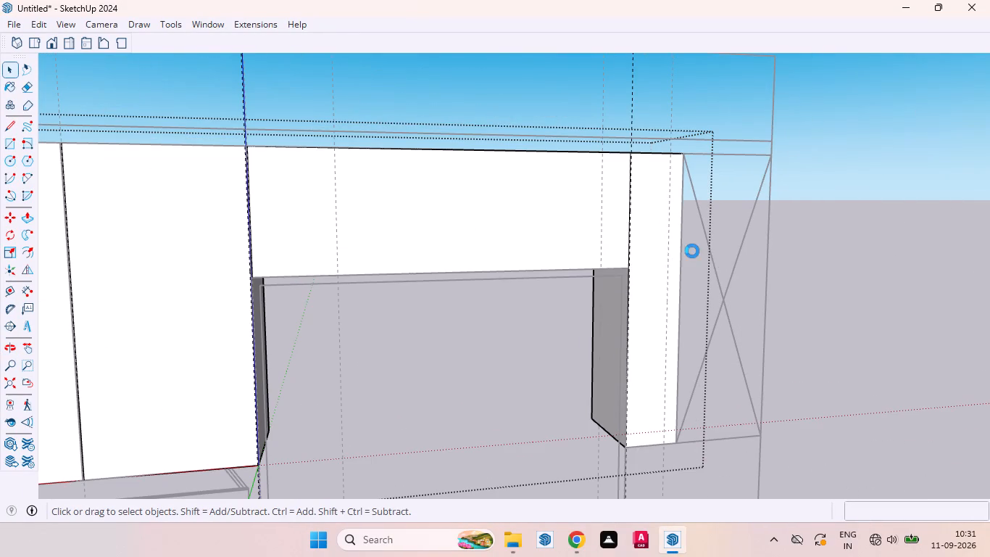
{"action": "middle_click_drag", "start_coordinate": [691, 251], "coordinate": [573, 275]}
{"action": "middle_click_drag", "start_coordinate": [789, 327], "coordinate": [638, 377]}
{"action": "scroll", "coordinate": [638, 377], "scroll_direction": "up", "scroll_amount": 1}
{"action": "scroll", "coordinate": [491, 344], "scroll_direction": "down", "scroll_amount": 6}
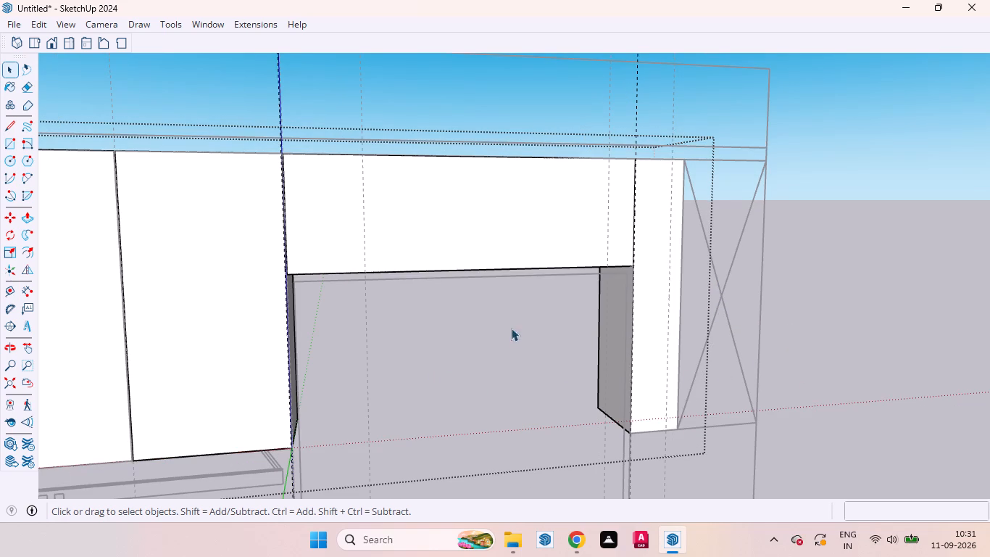
{"action": "left_click", "coordinate": [4, 63]}
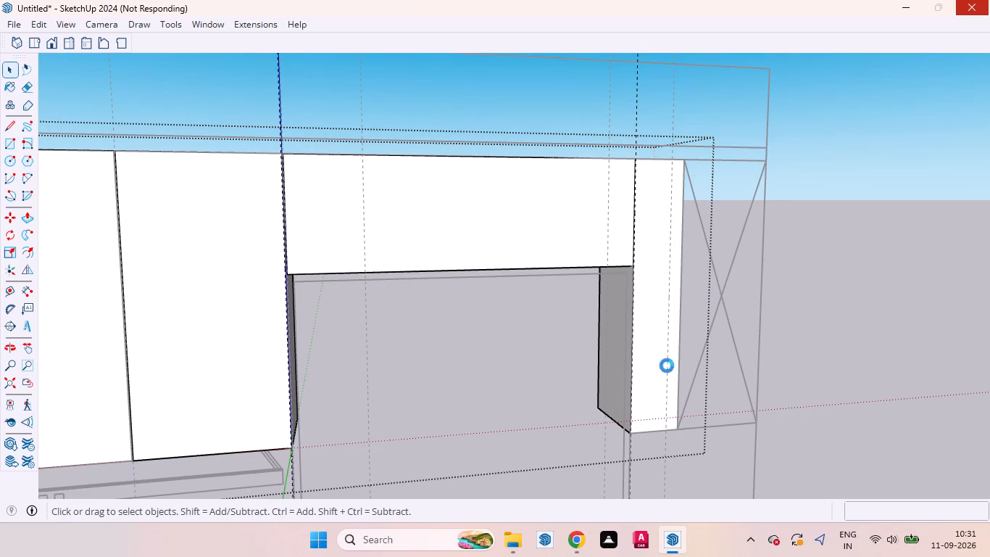
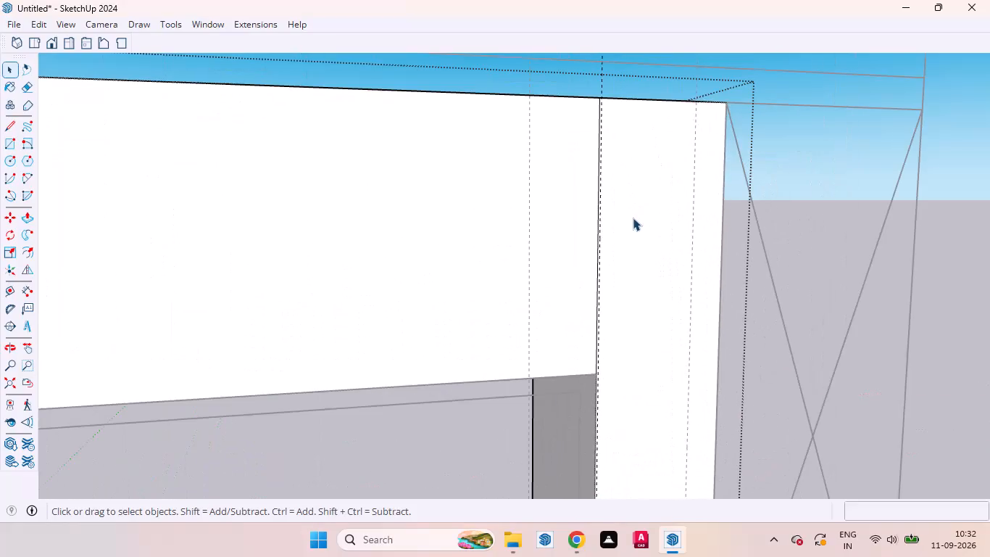
Place a vertical guide 3 mm from the edge between the panel above the opening and the narrow end panel, on the wide panel's side.
{"action": "scroll", "coordinate": [639, 241], "scroll_direction": "up", "scroll_amount": 1}
{"action": "middle_click_drag", "start_coordinate": [636, 241], "coordinate": [596, 244]}
{"action": "scroll", "coordinate": [712, 178], "scroll_direction": "down", "scroll_amount": 4}
{"action": "scroll", "coordinate": [588, 342], "scroll_direction": "up", "scroll_amount": 4}
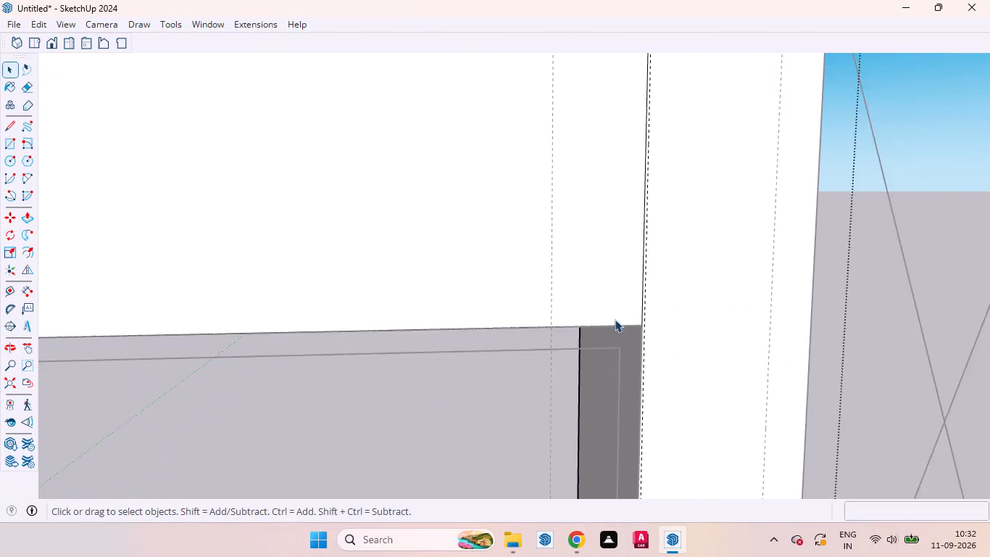
{"action": "scroll", "coordinate": [615, 319], "scroll_direction": "up", "scroll_amount": 2}
{"action": "key", "text": "t"}
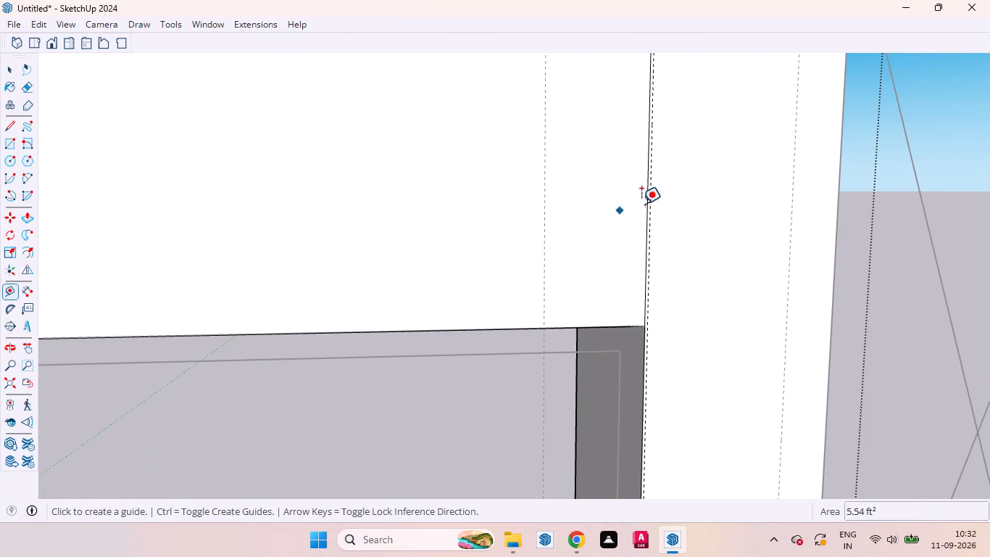
{"action": "scroll", "coordinate": [676, 204], "scroll_direction": "up", "scroll_amount": 4}
{"action": "left_click", "coordinate": [634, 212]}
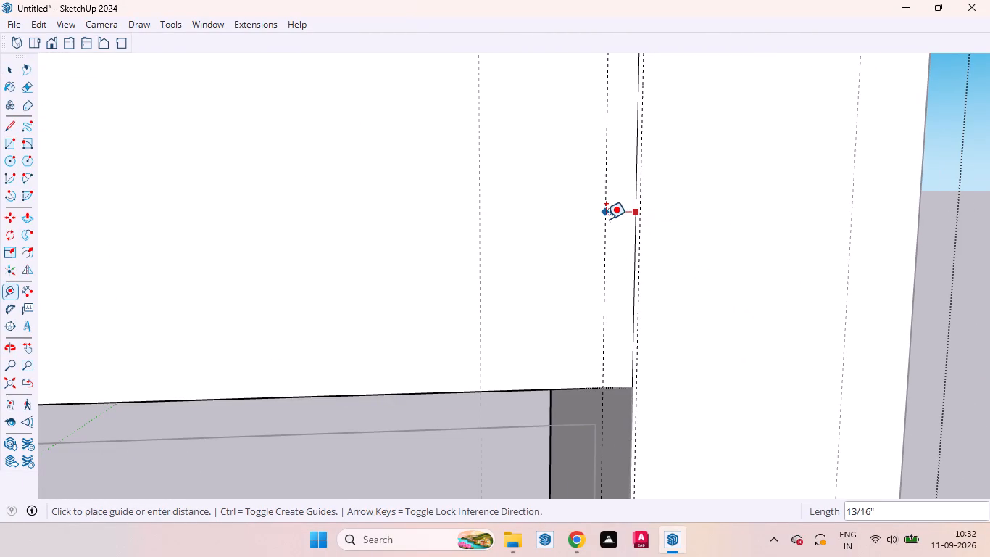
{"action": "type", "text": "3mm"}
{"action": "key", "text": "Return"}
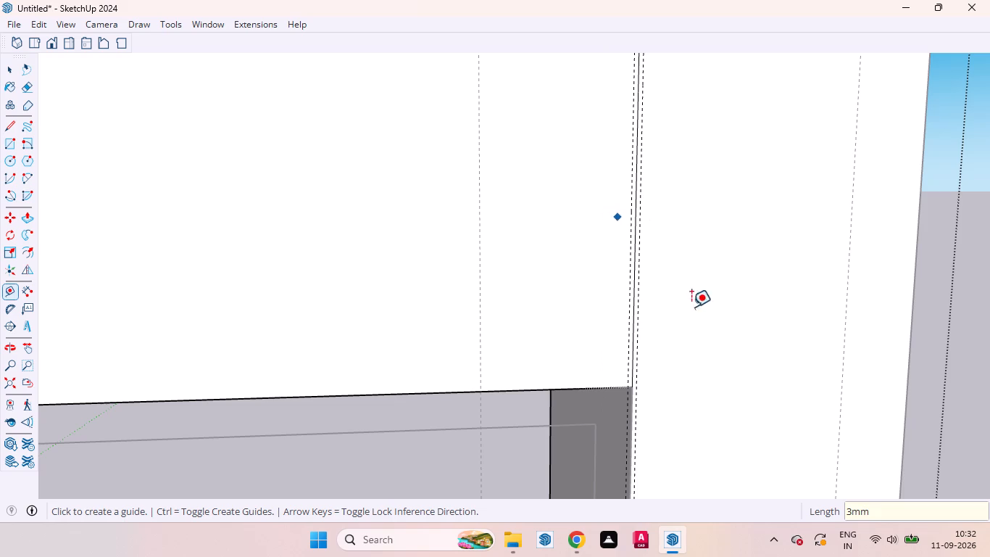
Draw a rectangle about 1/8" by 1' 4" between the 3 mm guide and the vertical edge, over the wide panel's full height.
{"action": "key", "text": "space"}
{"action": "key", "text": "r"}
{"action": "scroll", "coordinate": [641, 436], "scroll_direction": "up", "scroll_amount": 5}
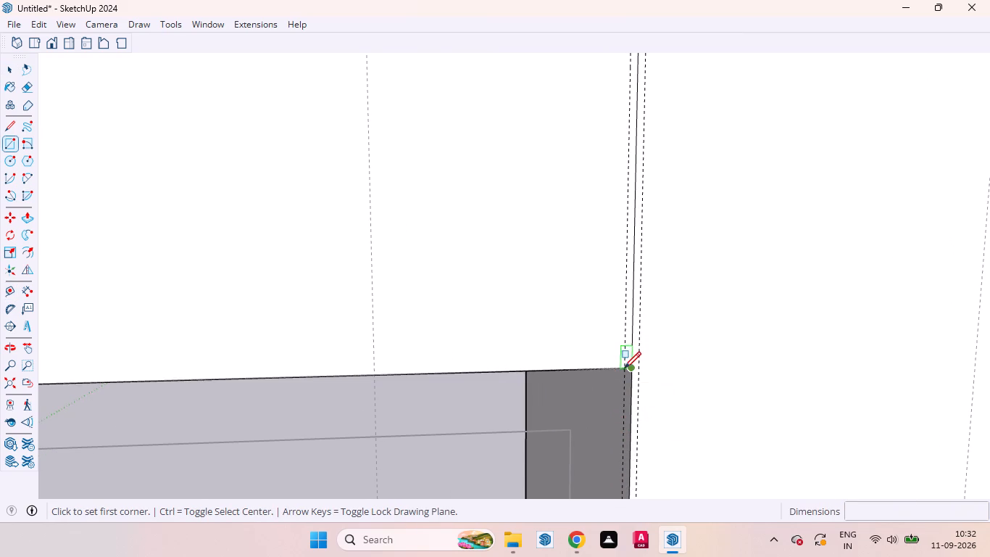
{"action": "scroll", "coordinate": [624, 368], "scroll_direction": "up", "scroll_amount": 10}
{"action": "left_click", "coordinate": [623, 367]}
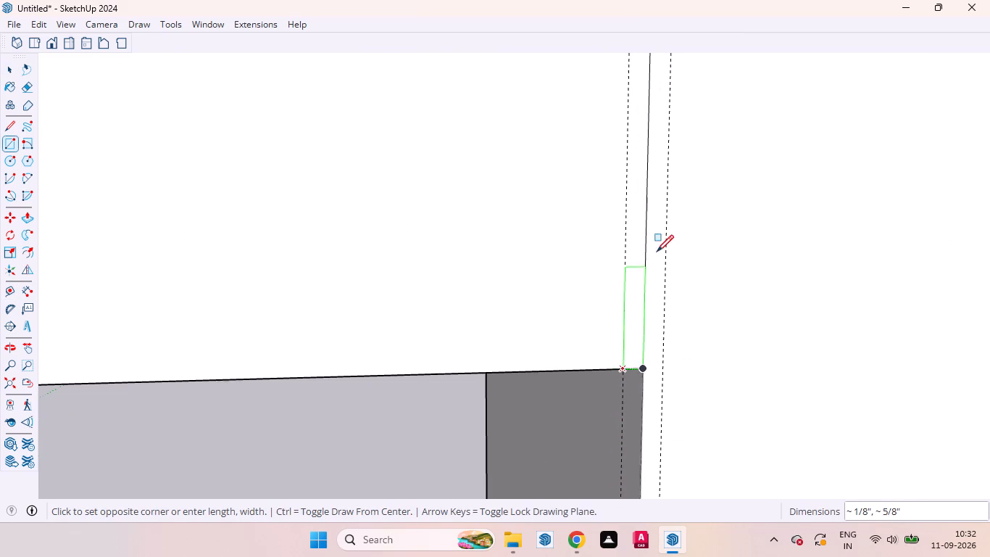
{"action": "scroll", "coordinate": [654, 286], "scroll_direction": "down", "scroll_amount": 6}
{"action": "scroll", "coordinate": [627, 390], "scroll_direction": "down", "scroll_amount": 15}
{"action": "scroll", "coordinate": [611, 467], "scroll_direction": "down", "scroll_amount": 6}
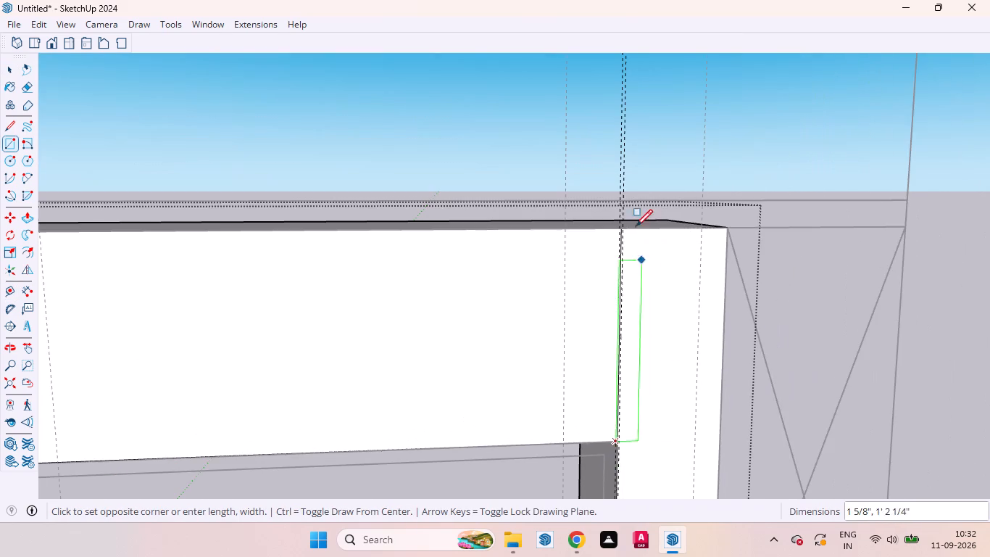
{"action": "scroll", "coordinate": [630, 217], "scroll_direction": "up", "scroll_amount": 20}
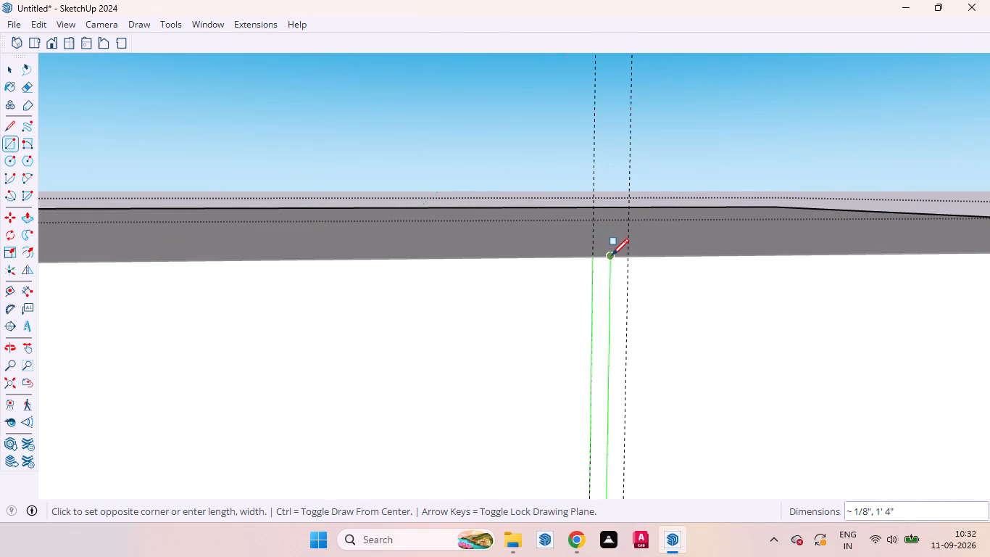
{"action": "left_click", "coordinate": [611, 256]}
Push the narrow strip face inward by the previous Push/Pull distance to form the gap between the panels, and leave the group.
{"action": "key", "text": "space"}
{"action": "left_click", "coordinate": [604, 294]}
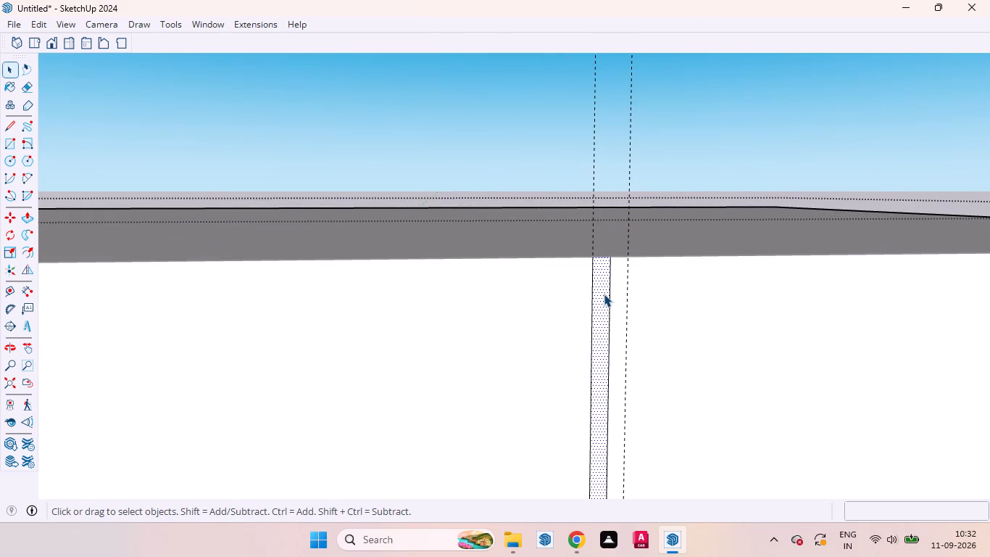
{"action": "key", "text": "p"}
{"action": "double_click", "coordinate": [604, 294]}
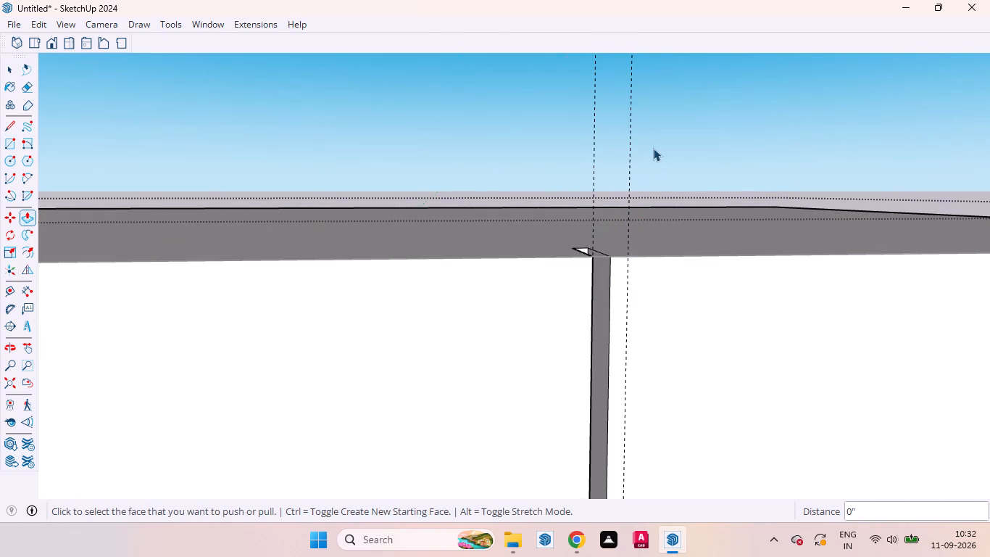
{"action": "key", "text": "space"}
{"action": "scroll", "coordinate": [660, 140], "scroll_direction": "down", "scroll_amount": 18}
{"action": "scroll", "coordinate": [828, 172], "scroll_direction": "down", "scroll_amount": 9}
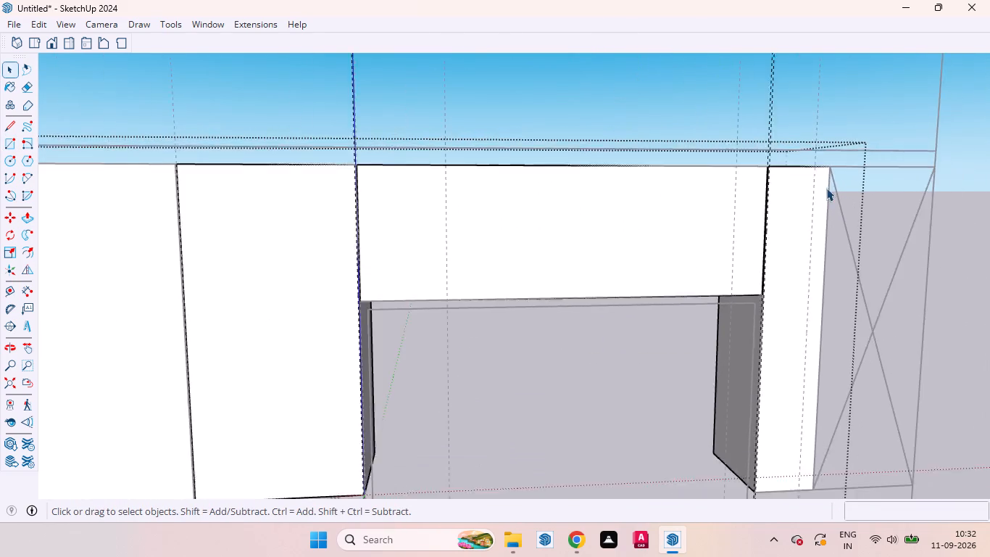
{"action": "scroll", "coordinate": [826, 188], "scroll_direction": "down", "scroll_amount": 10}
{"action": "scroll", "coordinate": [725, 209], "scroll_direction": "down", "scroll_amount": 4}
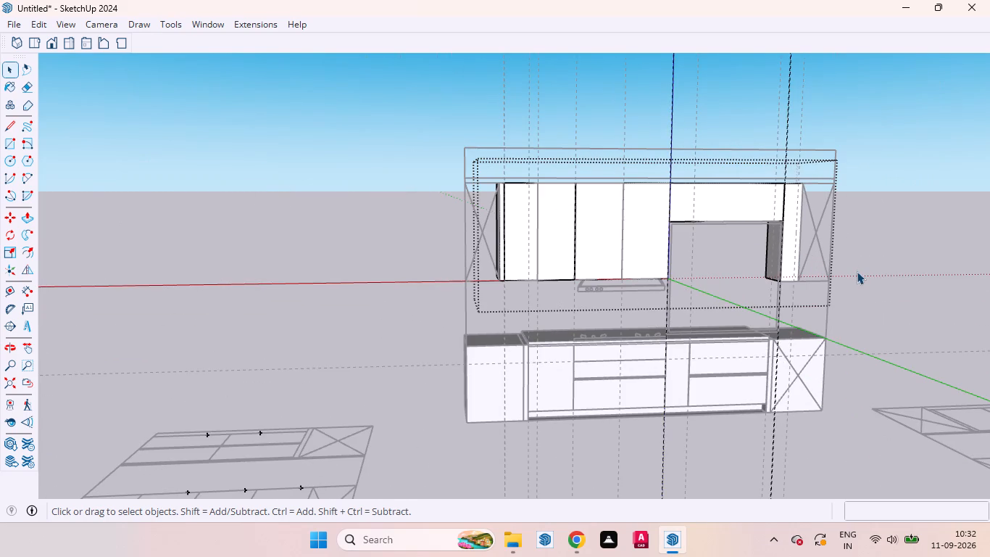
{"action": "left_click", "coordinate": [849, 278]}
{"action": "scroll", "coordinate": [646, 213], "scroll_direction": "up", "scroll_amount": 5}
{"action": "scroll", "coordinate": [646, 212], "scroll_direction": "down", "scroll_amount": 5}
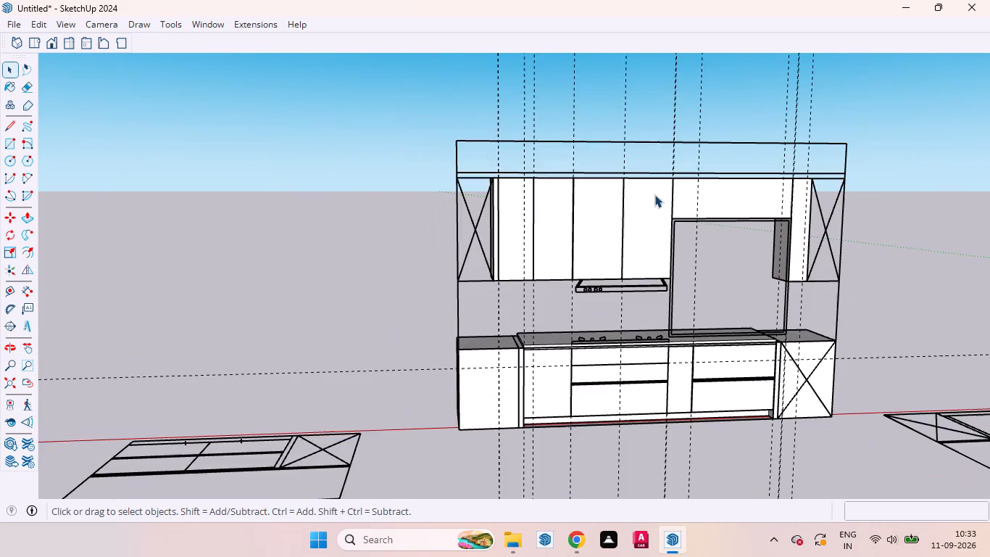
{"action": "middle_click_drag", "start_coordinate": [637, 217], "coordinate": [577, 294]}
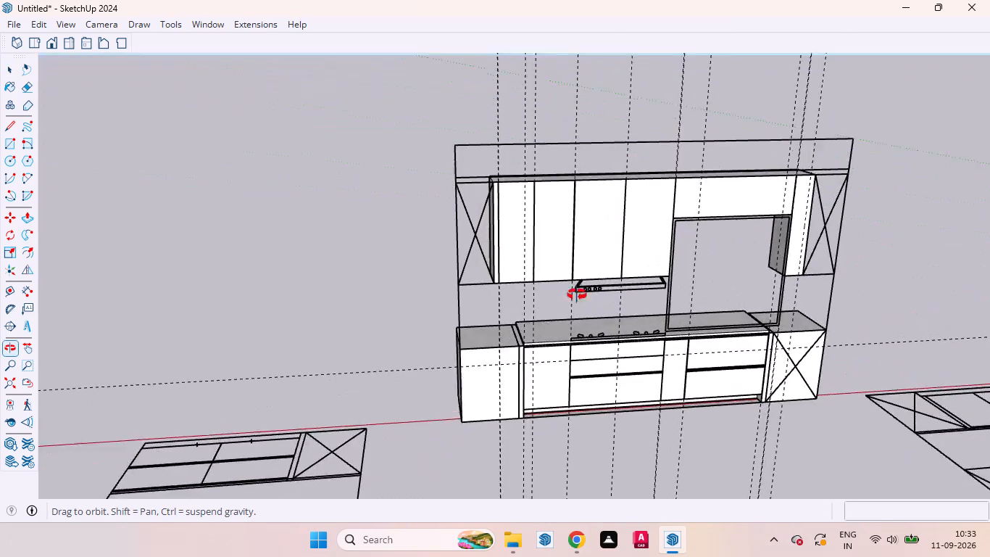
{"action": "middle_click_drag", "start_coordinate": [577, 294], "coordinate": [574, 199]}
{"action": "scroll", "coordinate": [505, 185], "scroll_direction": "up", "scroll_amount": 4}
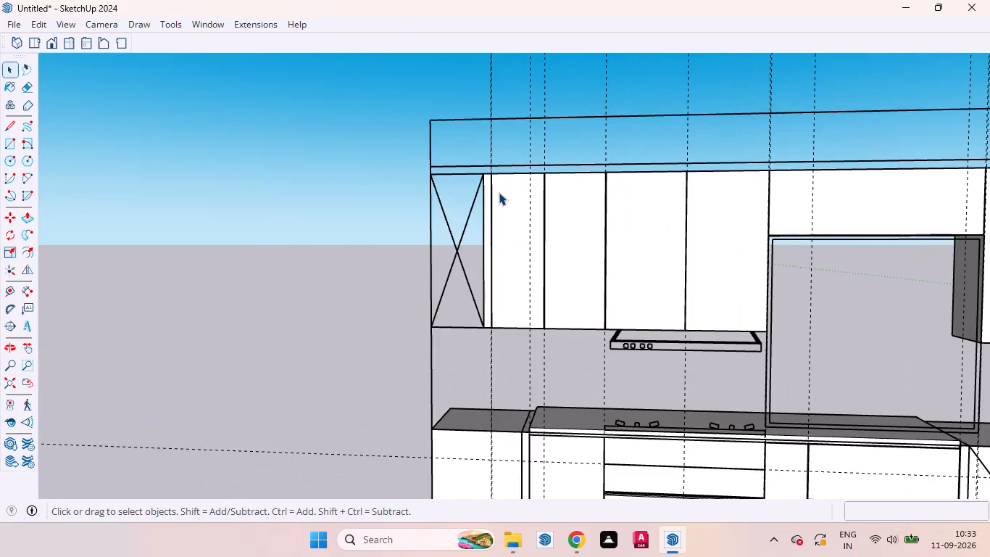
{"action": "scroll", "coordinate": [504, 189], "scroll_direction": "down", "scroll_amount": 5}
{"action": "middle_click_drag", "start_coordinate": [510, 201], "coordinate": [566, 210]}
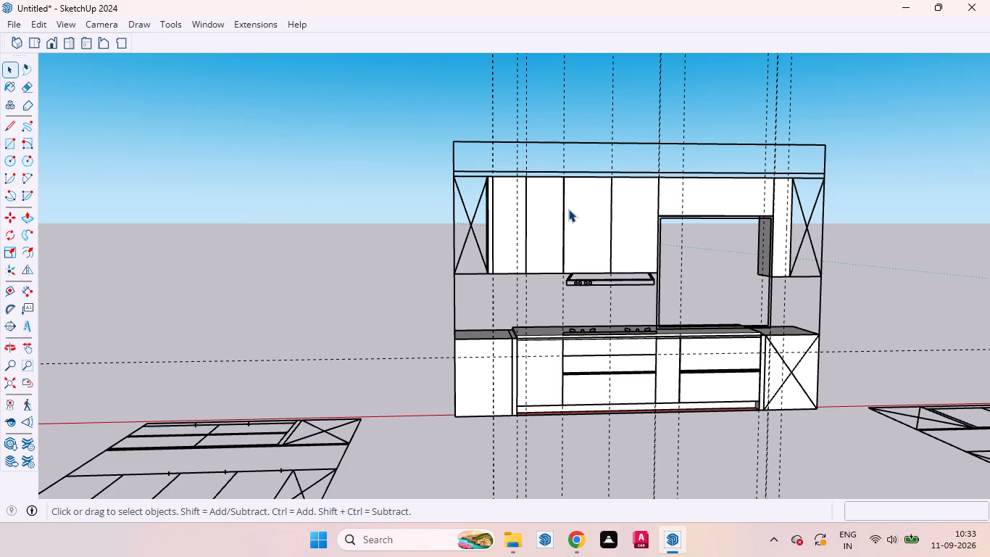
Open the base cabinet group and pull the recessed plinth face forward by about 3 5/16".
{"action": "scroll", "coordinate": [568, 209], "scroll_direction": "up", "scroll_amount": 7}
{"action": "scroll", "coordinate": [586, 439], "scroll_direction": "up", "scroll_amount": 4}
{"action": "middle_click_drag", "start_coordinate": [607, 440], "coordinate": [686, 403]}
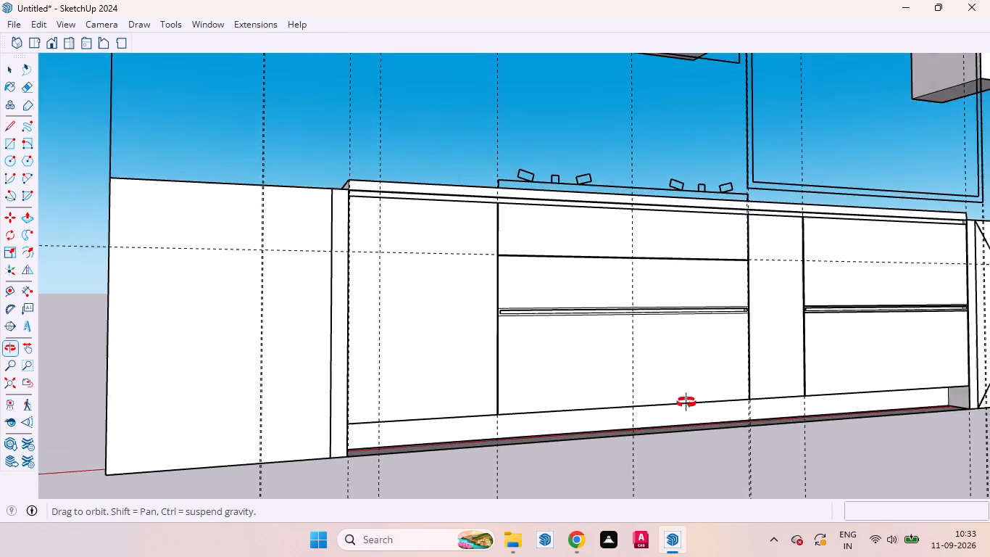
{"action": "middle_click_drag", "start_coordinate": [686, 403], "coordinate": [715, 394]}
{"action": "scroll", "coordinate": [847, 398], "scroll_direction": "up", "scroll_amount": 5}
{"action": "left_click", "coordinate": [855, 404]}
{"action": "triple_click", "coordinate": [855, 404]}
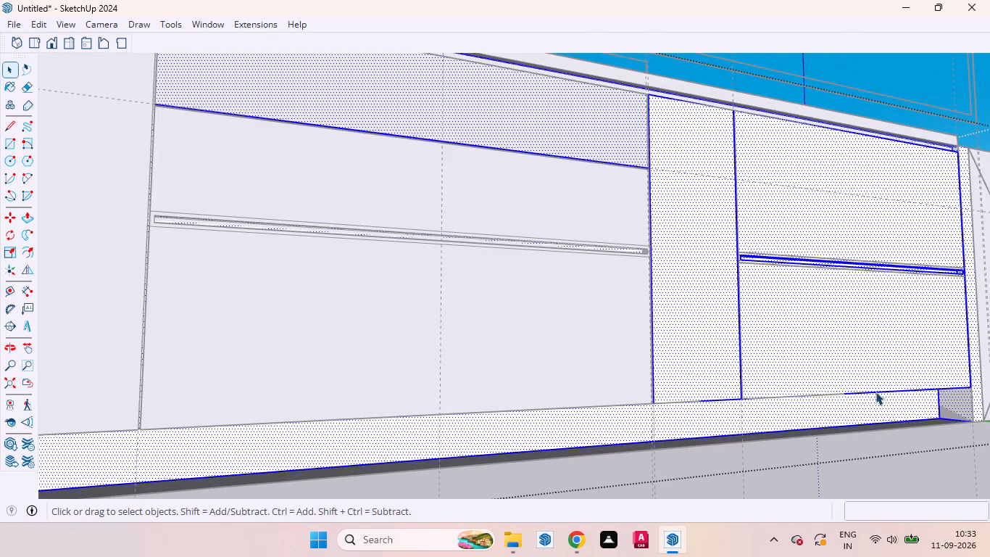
{"action": "left_click", "coordinate": [807, 408]}
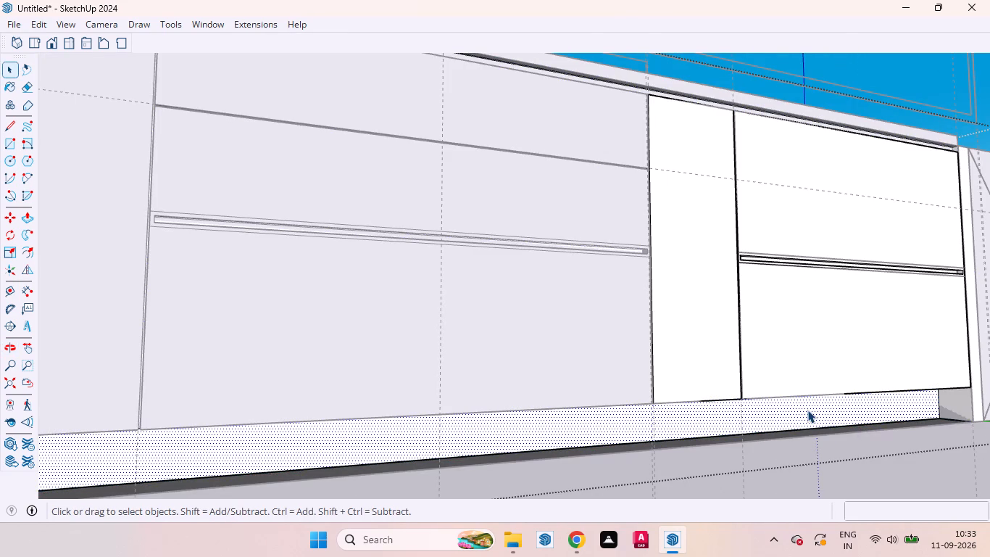
{"action": "key", "text": "p"}
{"action": "left_click", "coordinate": [807, 410]}
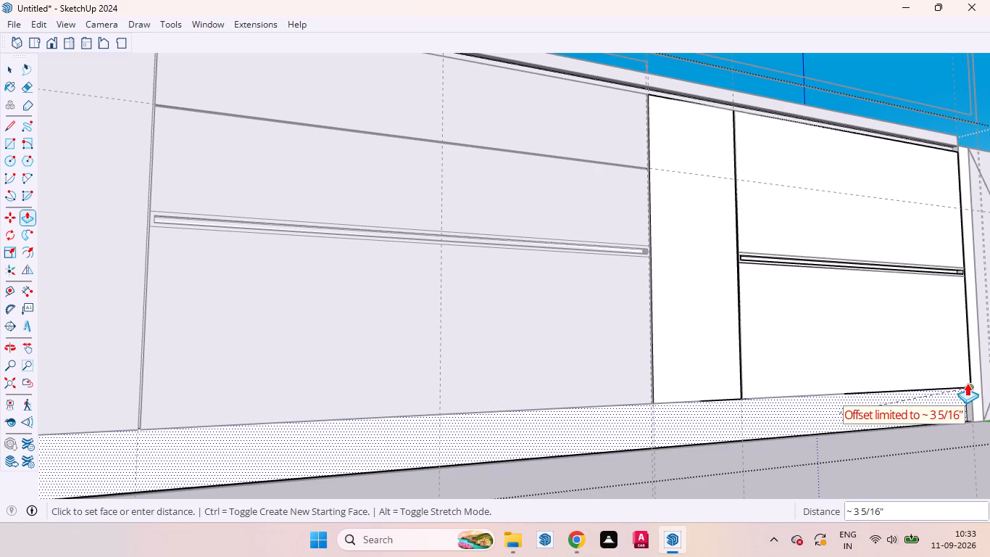
{"action": "scroll", "coordinate": [928, 426], "scroll_direction": "up", "scroll_amount": 2}
{"action": "scroll", "coordinate": [904, 426], "scroll_direction": "down", "scroll_amount": 1}
{"action": "scroll", "coordinate": [886, 424], "scroll_direction": "up", "scroll_amount": 1}
{"action": "scroll", "coordinate": [844, 401], "scroll_direction": "down", "scroll_amount": 7}
{"action": "scroll", "coordinate": [760, 400], "scroll_direction": "down", "scroll_amount": 6}
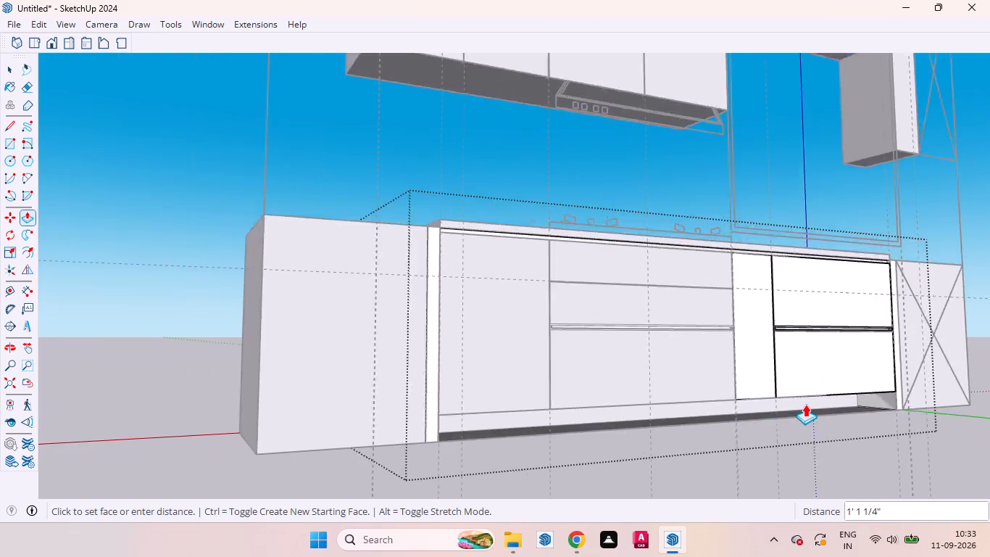
{"action": "scroll", "coordinate": [865, 414], "scroll_direction": "up", "scroll_amount": 5}
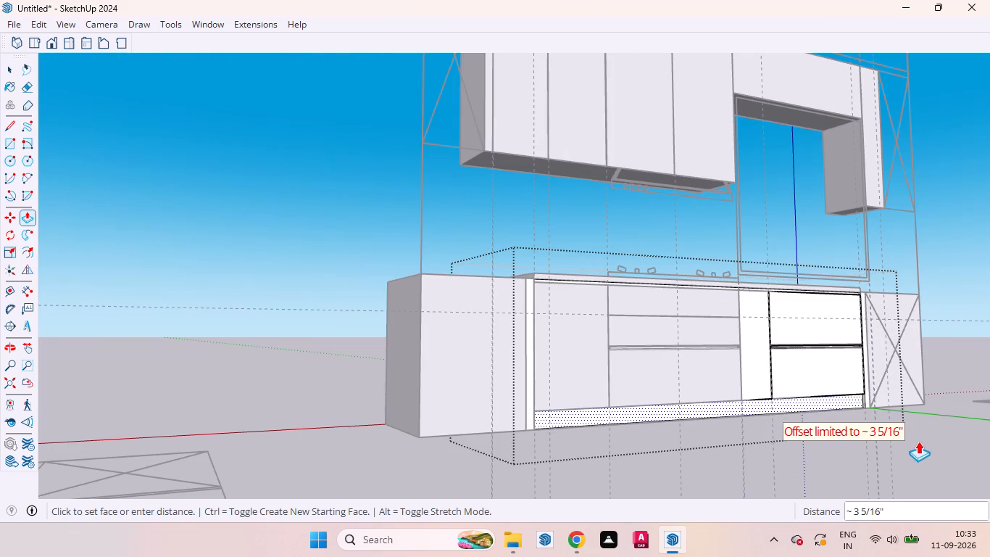
{"action": "left_click", "coordinate": [919, 440]}
{"action": "key", "text": "space"}
{"action": "left_click", "coordinate": [857, 457]}
Reopen the base cabinet group and pull the plinth face forward flush with the drawer fronts.
{"action": "scroll", "coordinate": [873, 403], "scroll_direction": "up", "scroll_amount": 5}
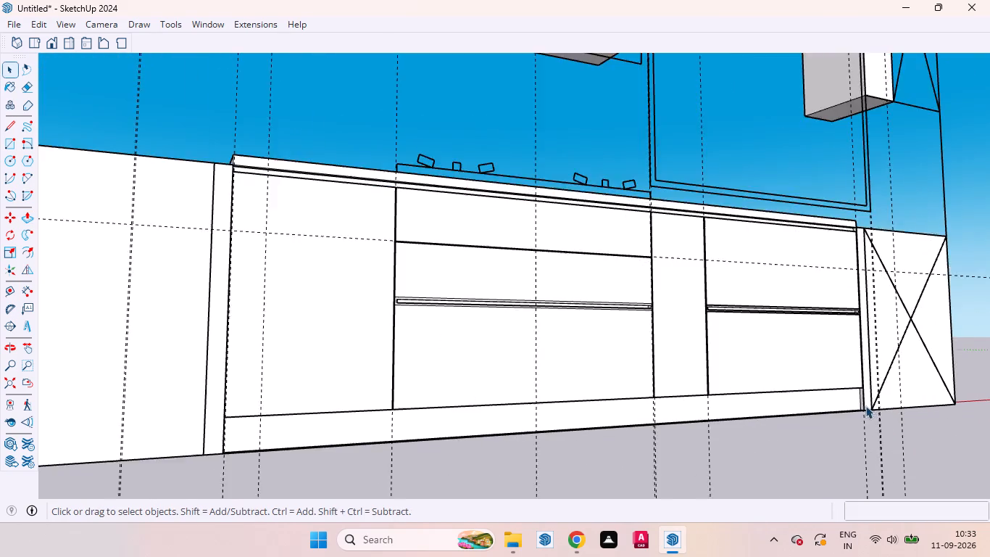
{"action": "scroll", "coordinate": [865, 405], "scroll_direction": "up", "scroll_amount": 2}
{"action": "scroll", "coordinate": [865, 405], "scroll_direction": "down", "scroll_amount": 1}
{"action": "scroll", "coordinate": [864, 405], "scroll_direction": "up", "scroll_amount": 9}
{"action": "middle_click_drag", "start_coordinate": [854, 382], "coordinate": [868, 334]}
{"action": "scroll", "coordinate": [868, 334], "scroll_direction": "up", "scroll_amount": 1}
{"action": "scroll", "coordinate": [860, 344], "scroll_direction": "down", "scroll_amount": 14}
{"action": "scroll", "coordinate": [846, 355], "scroll_direction": "up", "scroll_amount": 16}
{"action": "middle_click_drag", "start_coordinate": [848, 405], "coordinate": [849, 407]}
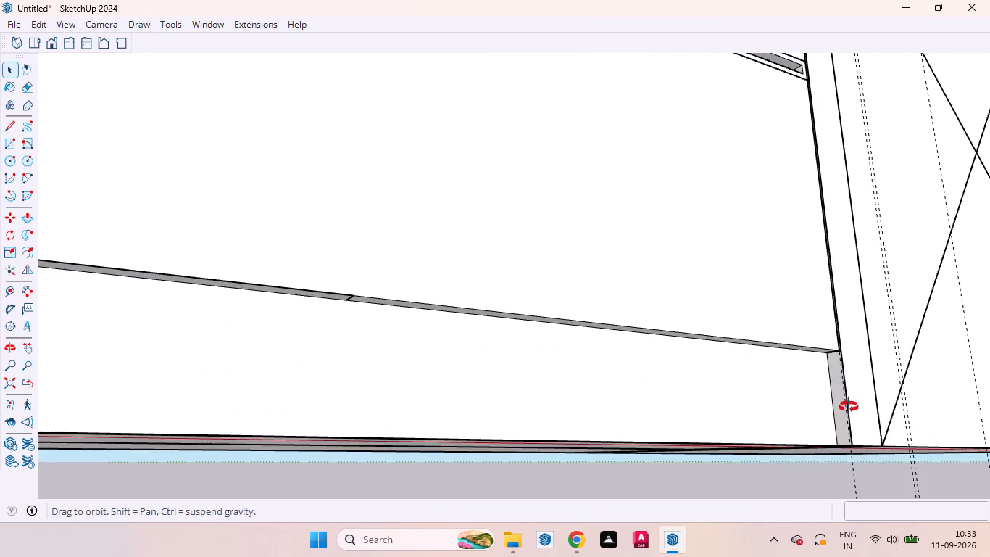
{"action": "middle_click_drag", "start_coordinate": [849, 407], "coordinate": [878, 453]}
{"action": "scroll", "coordinate": [792, 418], "scroll_direction": "up", "scroll_amount": 5}
{"action": "left_click", "coordinate": [786, 421]}
{"action": "triple_click", "coordinate": [788, 419]}
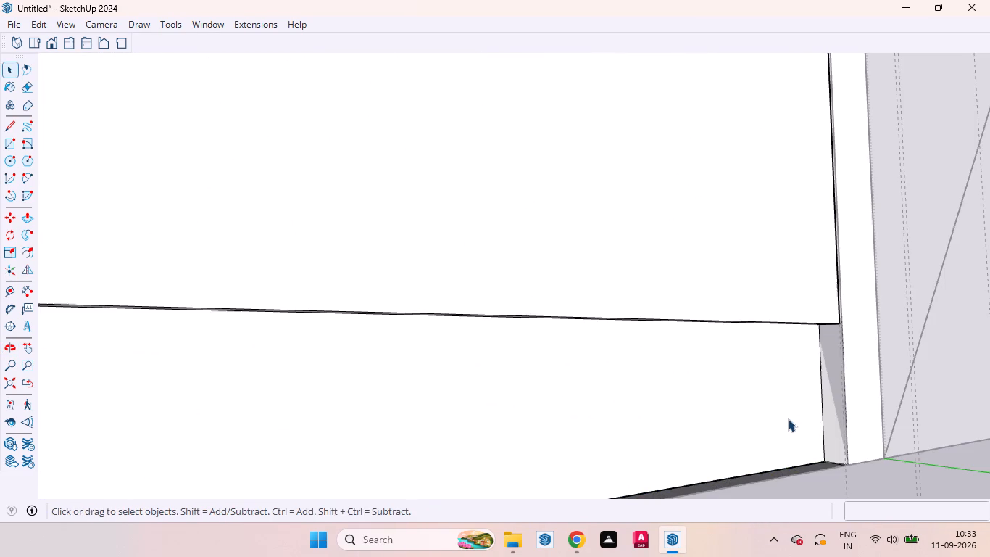
{"action": "key", "text": "p"}
{"action": "left_click", "coordinate": [786, 418]}
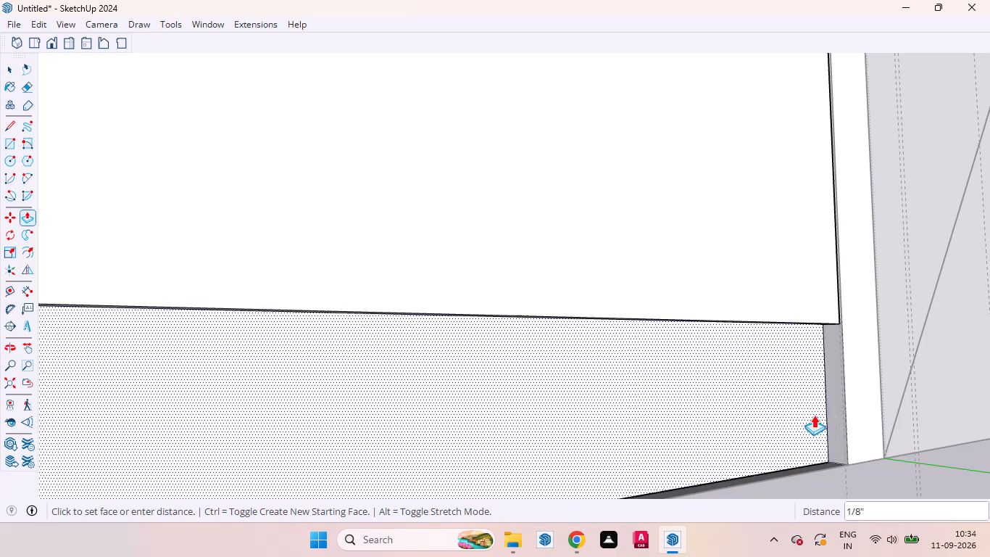
{"action": "left_click", "coordinate": [846, 381]}
Try to push the plinth face back 50 mm from the drawer fronts, and leave the group.
{"action": "left_click", "coordinate": [794, 398]}
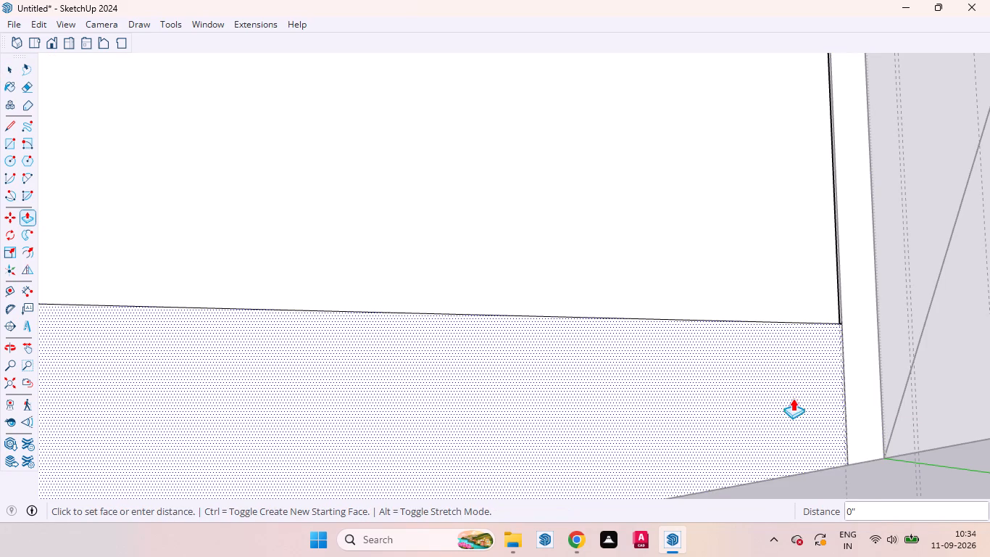
{"action": "key", "text": "5"}
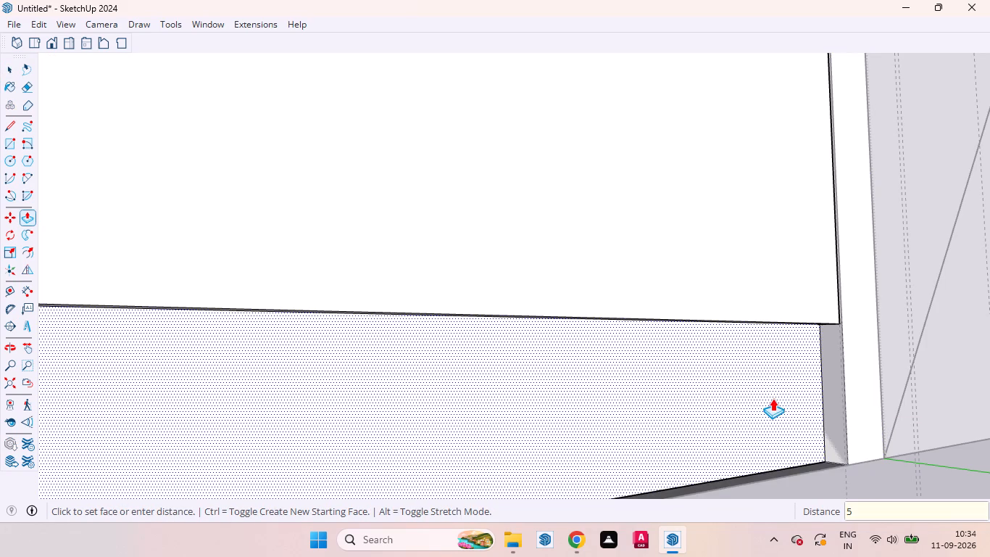
{"action": "key", "text": "0"}
{"action": "type", "text": "mm"}
{"action": "key", "text": "Return"}
{"action": "key", "text": "space"}
{"action": "scroll", "coordinate": [811, 369], "scroll_direction": "down", "scroll_amount": 16}
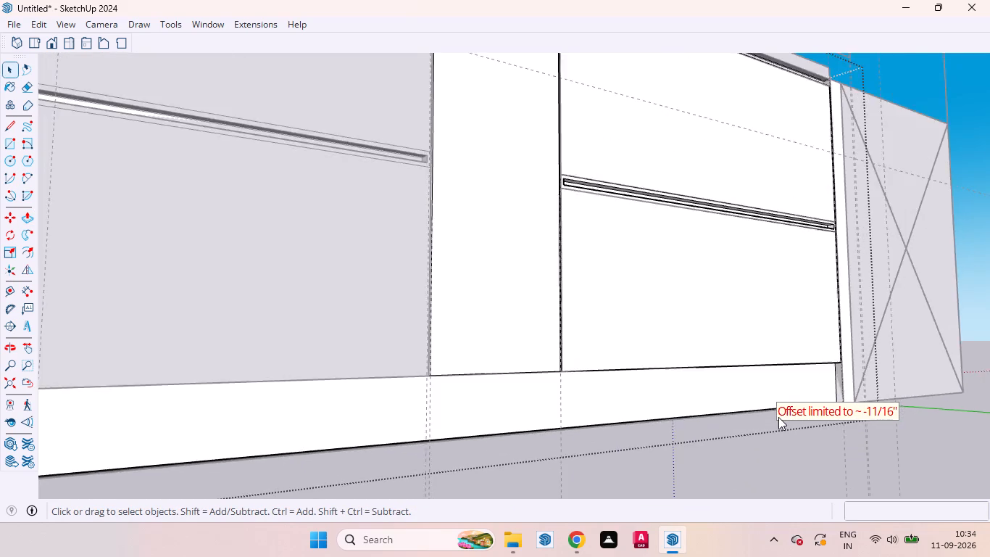
{"action": "scroll", "coordinate": [778, 417], "scroll_direction": "down", "scroll_amount": 5}
{"action": "scroll", "coordinate": [673, 410], "scroll_direction": "down", "scroll_amount": 6}
{"action": "scroll", "coordinate": [634, 340], "scroll_direction": "down", "scroll_amount": 5}
{"action": "left_click", "coordinate": [644, 453]}
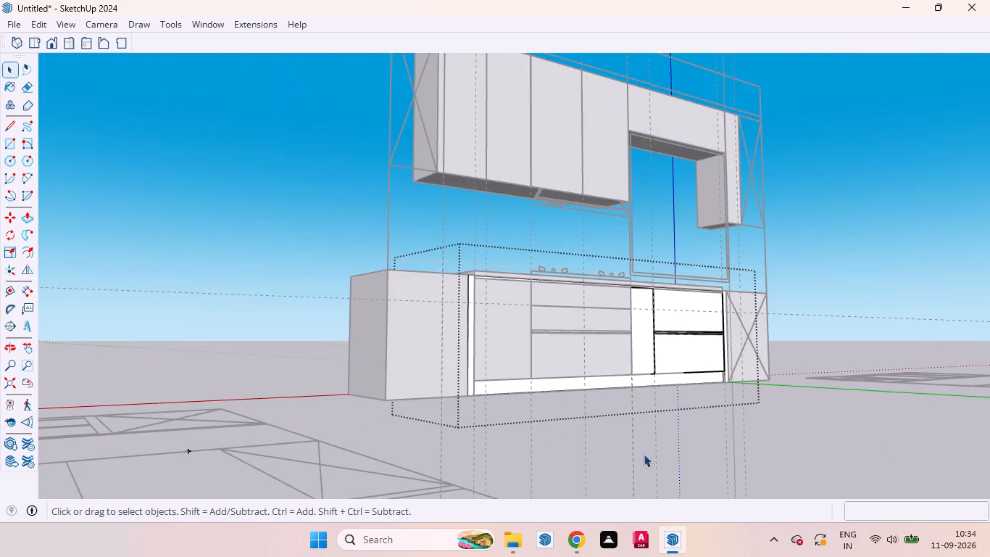
Examine the gaps between the upper cabinet panels, including the joint at the corner of the opening.
{"action": "middle_click_drag", "start_coordinate": [590, 341], "coordinate": [427, 457]}
{"action": "scroll", "coordinate": [412, 38], "scroll_direction": "up", "scroll_amount": 5}
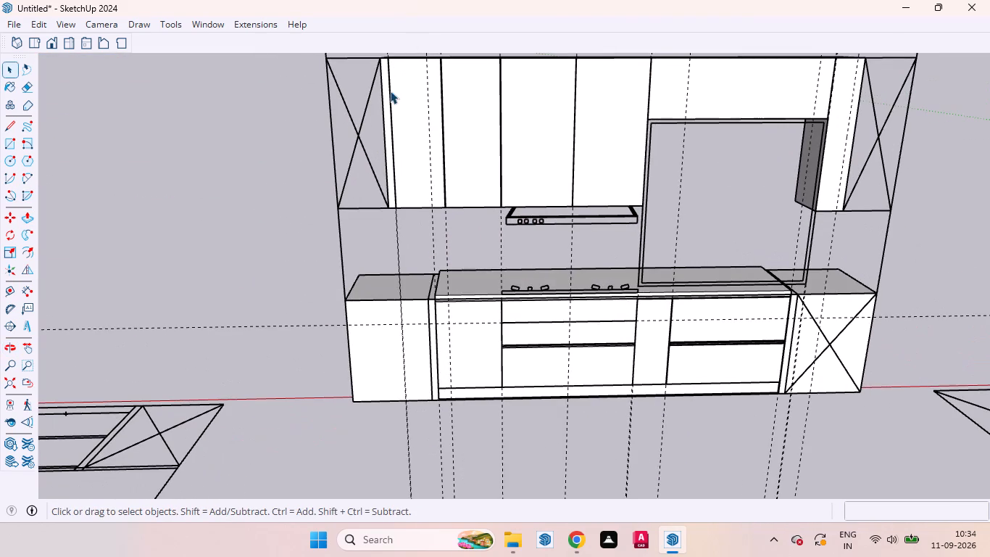
{"action": "scroll", "coordinate": [390, 91], "scroll_direction": "up", "scroll_amount": 9}
{"action": "scroll", "coordinate": [430, 285], "scroll_direction": "up", "scroll_amount": 14}
{"action": "scroll", "coordinate": [373, 360], "scroll_direction": "down", "scroll_amount": 5}
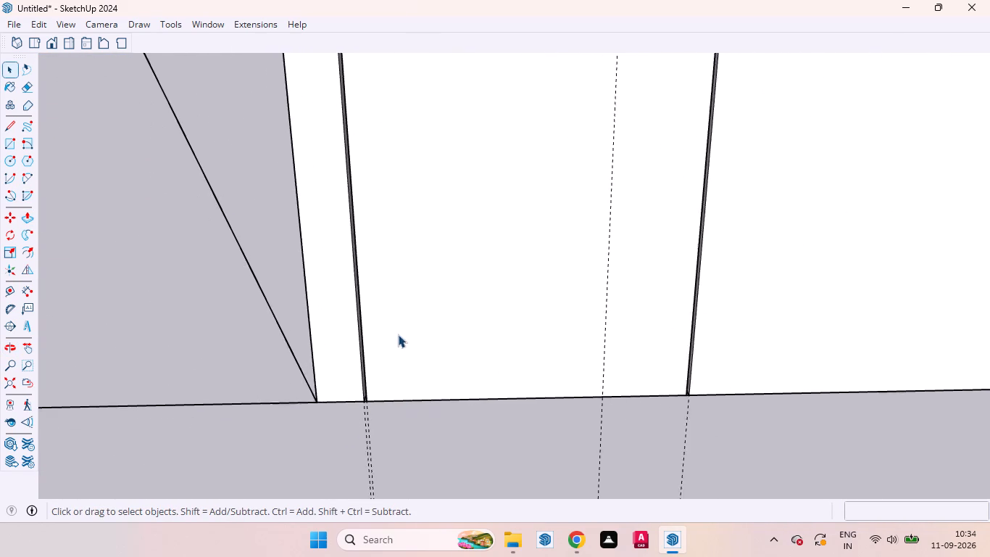
{"action": "scroll", "coordinate": [398, 334], "scroll_direction": "down", "scroll_amount": 20}
{"action": "scroll", "coordinate": [398, 334], "scroll_direction": "down", "scroll_amount": 3}
{"action": "scroll", "coordinate": [774, 289], "scroll_direction": "up", "scroll_amount": 11}
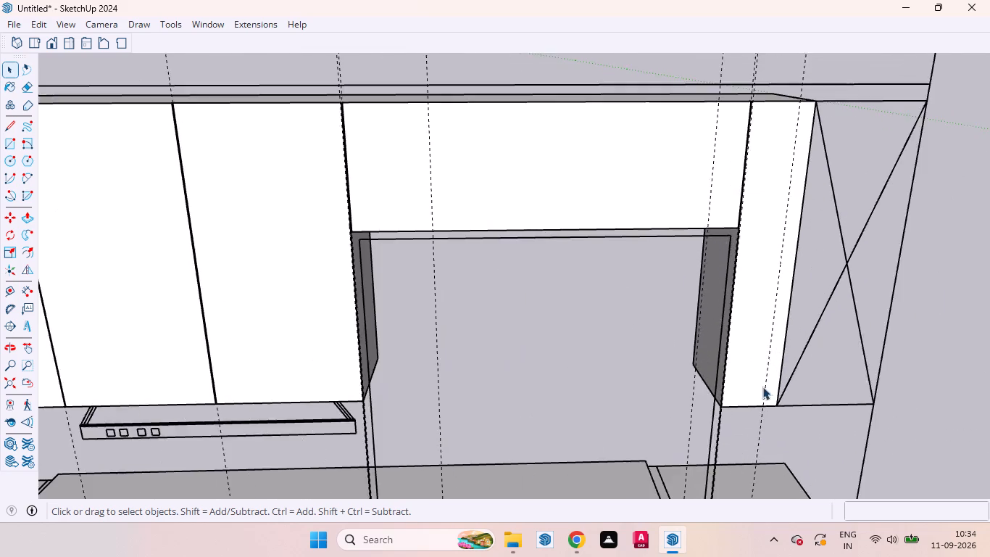
{"action": "scroll", "coordinate": [762, 387], "scroll_direction": "up", "scroll_amount": 4}
{"action": "scroll", "coordinate": [736, 78], "scroll_direction": "up", "scroll_amount": 13}
{"action": "scroll", "coordinate": [740, 168], "scroll_direction": "down", "scroll_amount": 10}
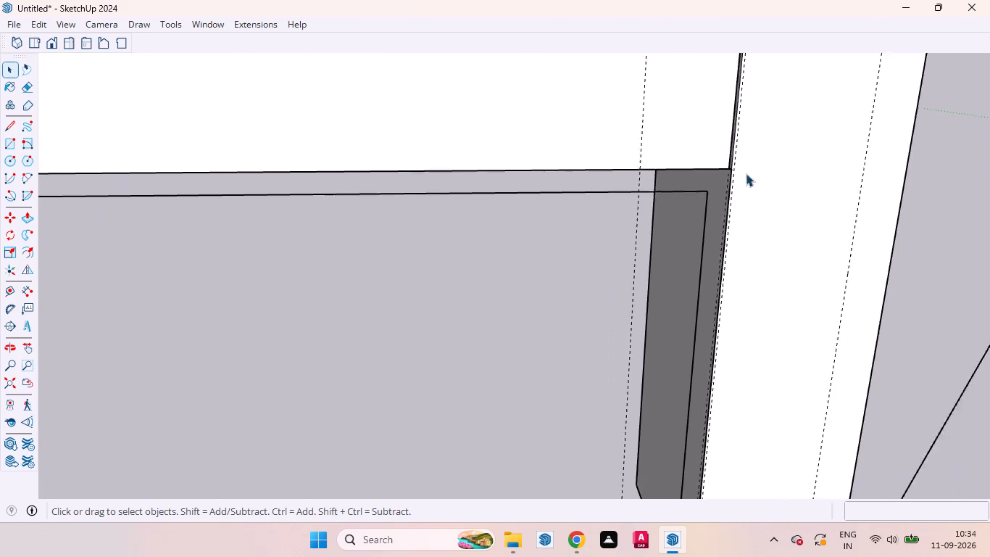
Create a new empty group to hold the end boxes of the upper cabinets.
{"action": "scroll", "coordinate": [746, 173], "scroll_direction": "down", "scroll_amount": 9}
{"action": "scroll", "coordinate": [752, 174], "scroll_direction": "up", "scroll_amount": 1}
{"action": "scroll", "coordinate": [823, 217], "scroll_direction": "down", "scroll_amount": 10}
{"action": "scroll", "coordinate": [839, 302], "scroll_direction": "up", "scroll_amount": 5}
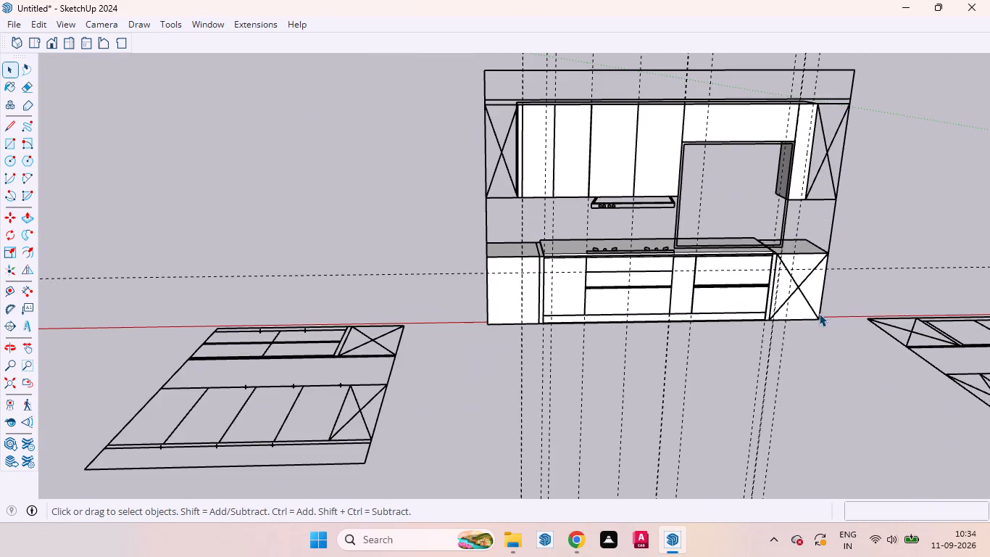
{"action": "middle_click_drag", "start_coordinate": [819, 313], "coordinate": [783, 313]}
{"action": "scroll", "coordinate": [702, 263], "scroll_direction": "down", "scroll_amount": 1}
{"action": "scroll", "coordinate": [840, 149], "scroll_direction": "up", "scroll_amount": 5}
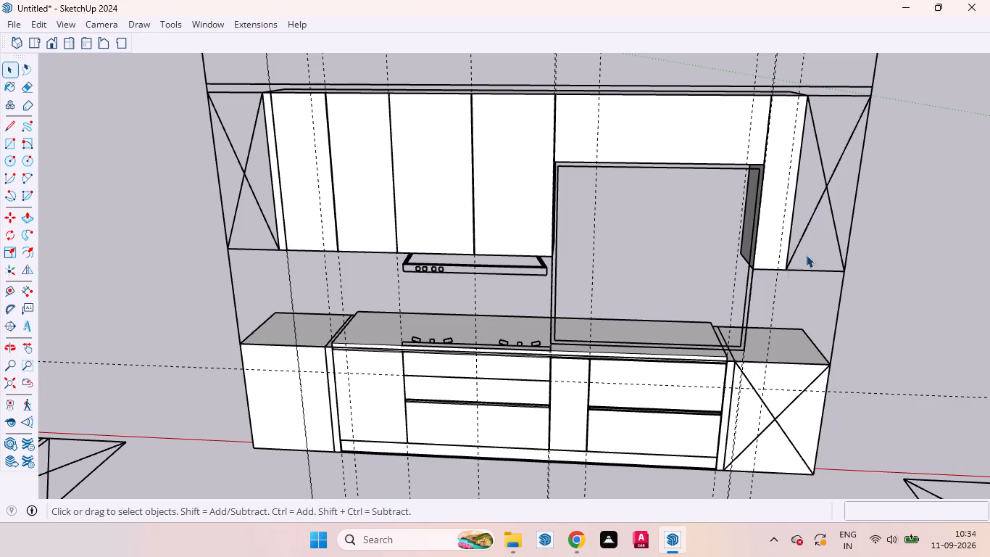
{"action": "scroll", "coordinate": [750, 264], "scroll_direction": "down", "scroll_amount": 7}
{"action": "middle_click_drag", "start_coordinate": [780, 225], "coordinate": [421, 184]}
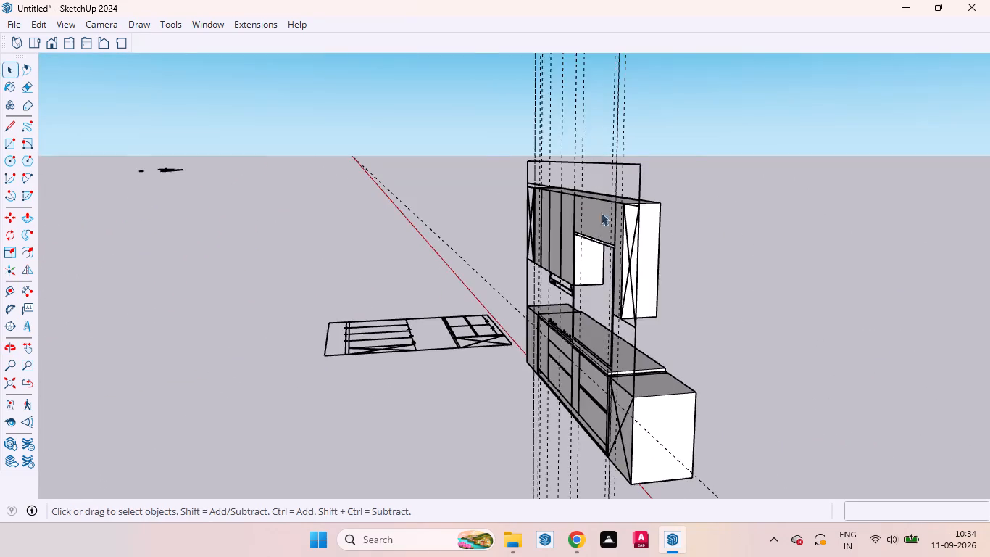
{"action": "scroll", "coordinate": [665, 223], "scroll_direction": "up", "scroll_amount": 3}
{"action": "scroll", "coordinate": [699, 242], "scroll_direction": "down", "scroll_amount": 9}
{"action": "middle_click_drag", "start_coordinate": [746, 233], "coordinate": [741, 237]}
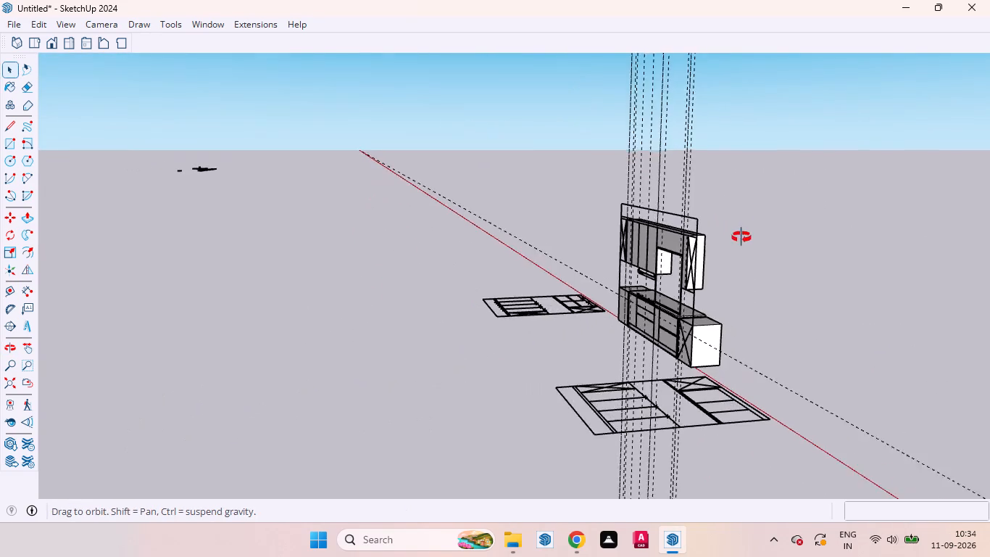
{"action": "middle_click_drag", "start_coordinate": [741, 237], "coordinate": [681, 254]}
{"action": "scroll", "coordinate": [674, 247], "scroll_direction": "down", "scroll_amount": 6}
{"action": "right_click", "coordinate": [620, 296]}
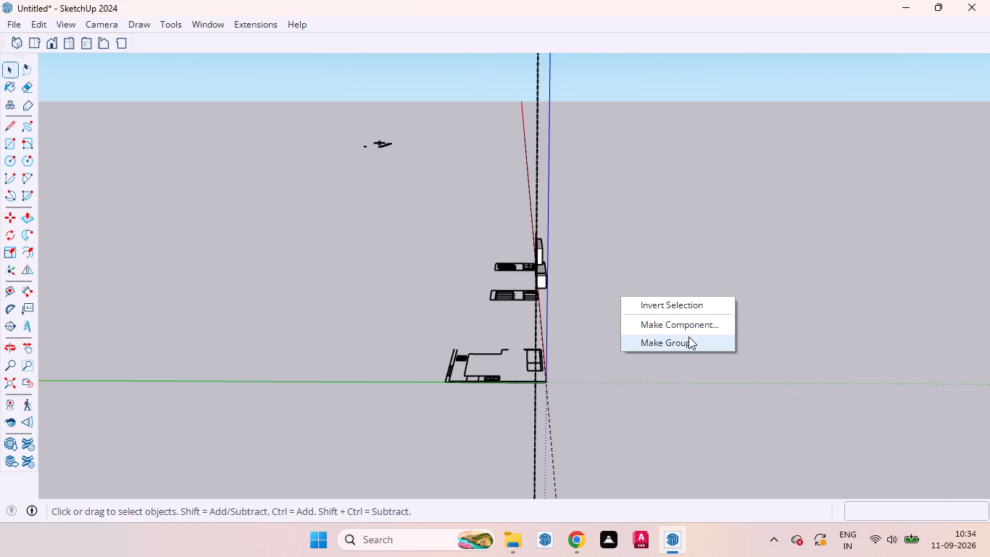
{"action": "left_click", "coordinate": [689, 337]}
Model a box on the crossed upper end bay nearest the opening: a 1' 2" by 3' 6" rectangle pulled back 1' 2".
{"action": "middle_click_drag", "start_coordinate": [621, 289], "coordinate": [328, 248]}
{"action": "scroll", "coordinate": [638, 268], "scroll_direction": "up", "scroll_amount": 10}
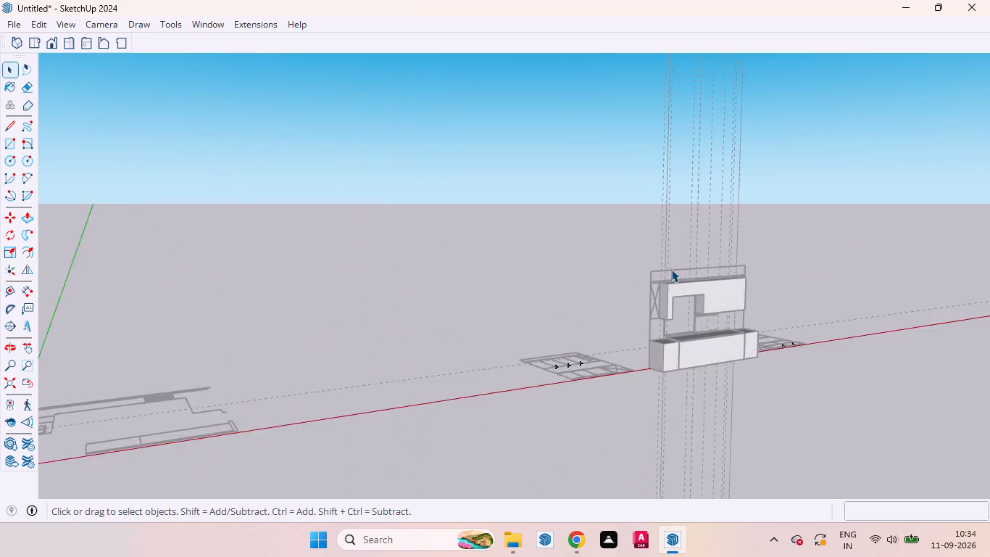
{"action": "scroll", "coordinate": [671, 269], "scroll_direction": "up", "scroll_amount": 20}
{"action": "scroll", "coordinate": [671, 269], "scroll_direction": "up", "scroll_amount": 2}
{"action": "key", "text": "r"}
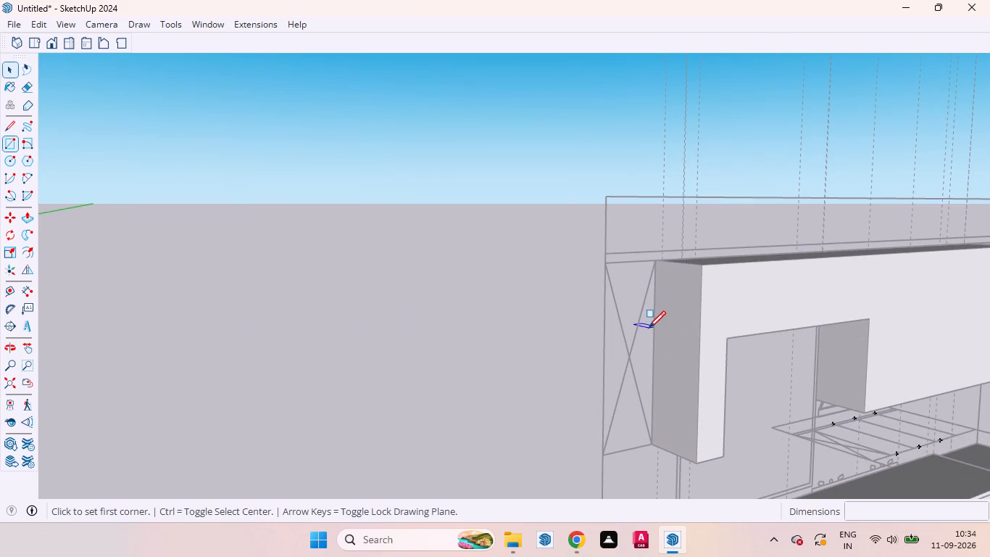
{"action": "scroll", "coordinate": [660, 286], "scroll_direction": "up", "scroll_amount": 10}
{"action": "left_click", "coordinate": [649, 247]}
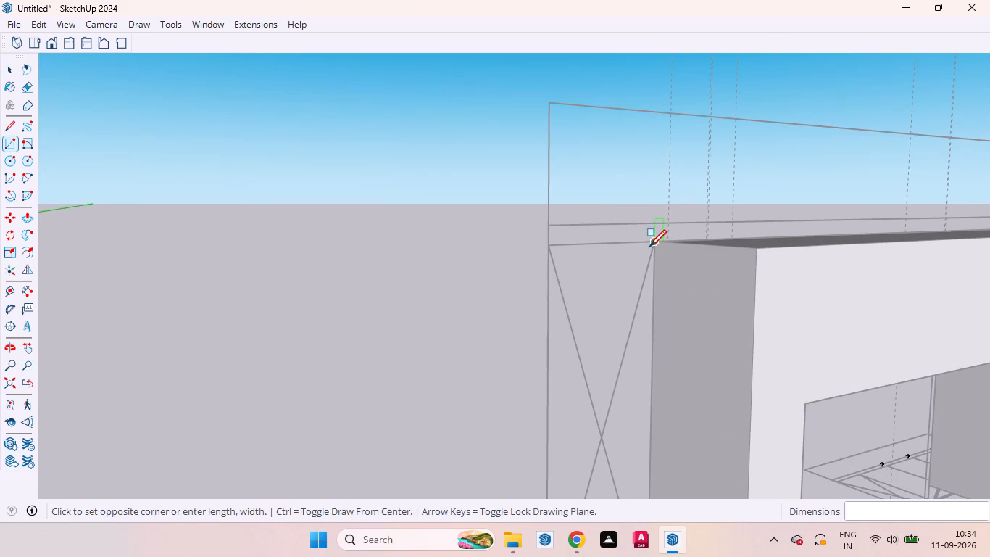
{"action": "scroll", "coordinate": [609, 276], "scroll_direction": "down", "scroll_amount": 20}
{"action": "scroll", "coordinate": [609, 276], "scroll_direction": "down", "scroll_amount": 1}
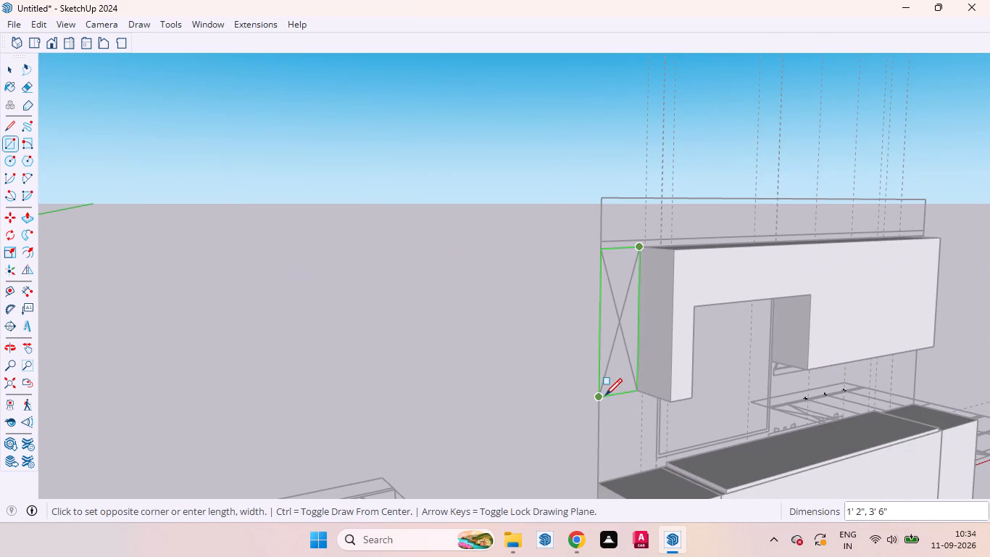
{"action": "left_click", "coordinate": [604, 395]}
{"action": "key", "text": "space"}
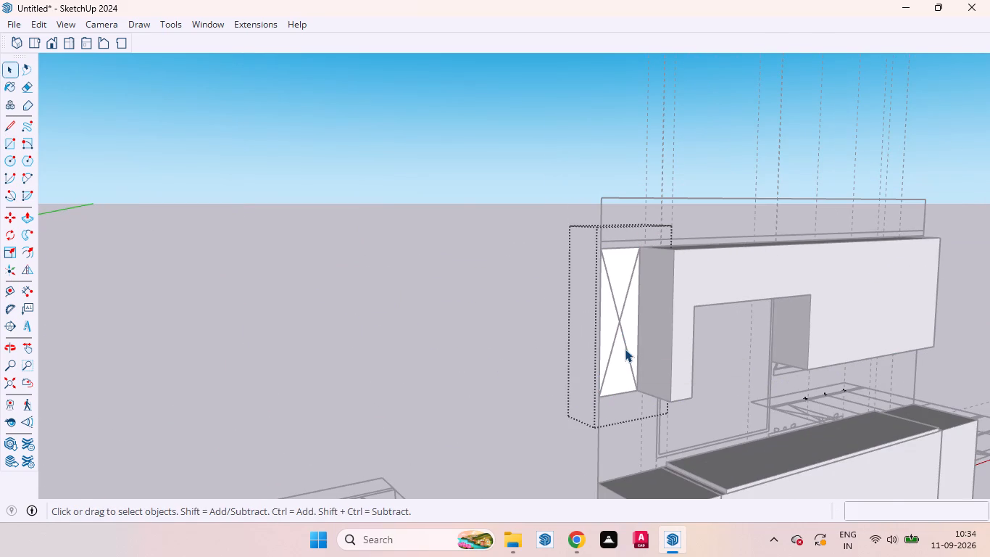
{"action": "key", "text": "p"}
{"action": "left_click", "coordinate": [619, 329]}
{"action": "left_click", "coordinate": [702, 271]}
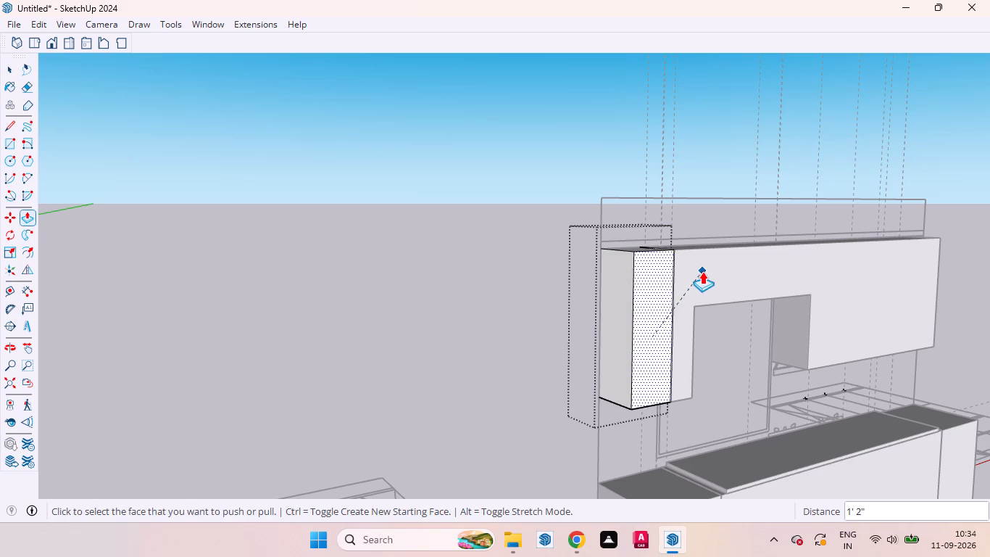
{"action": "key", "text": "space"}
Model a matching box on the crossed bay at the upper cabinets' other end, pulled back 1' 2", and leave the group.
{"action": "scroll", "coordinate": [424, 316], "scroll_direction": "down", "scroll_amount": 6}
{"action": "scroll", "coordinate": [534, 305], "scroll_direction": "down", "scroll_amount": 7}
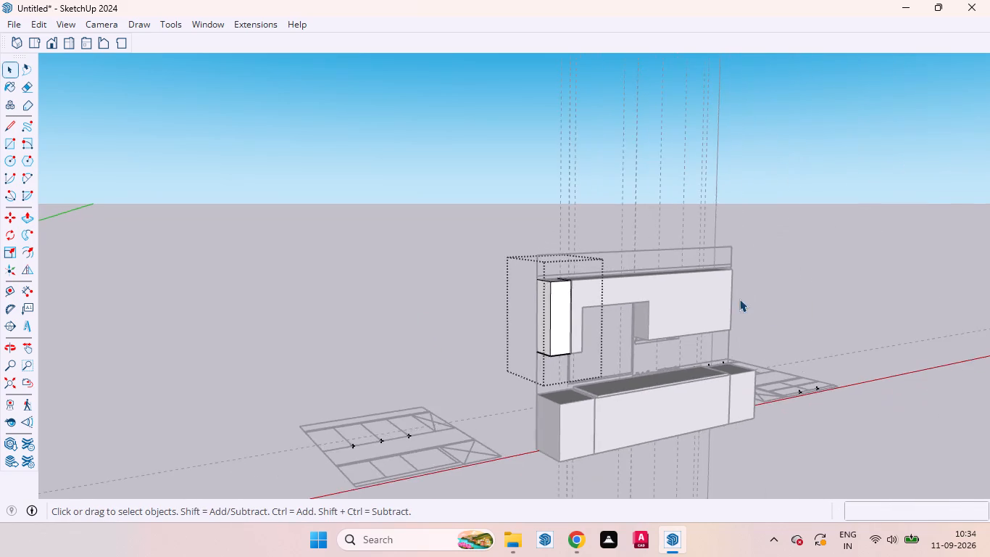
{"action": "middle_click_drag", "start_coordinate": [768, 308], "coordinate": [503, 289]}
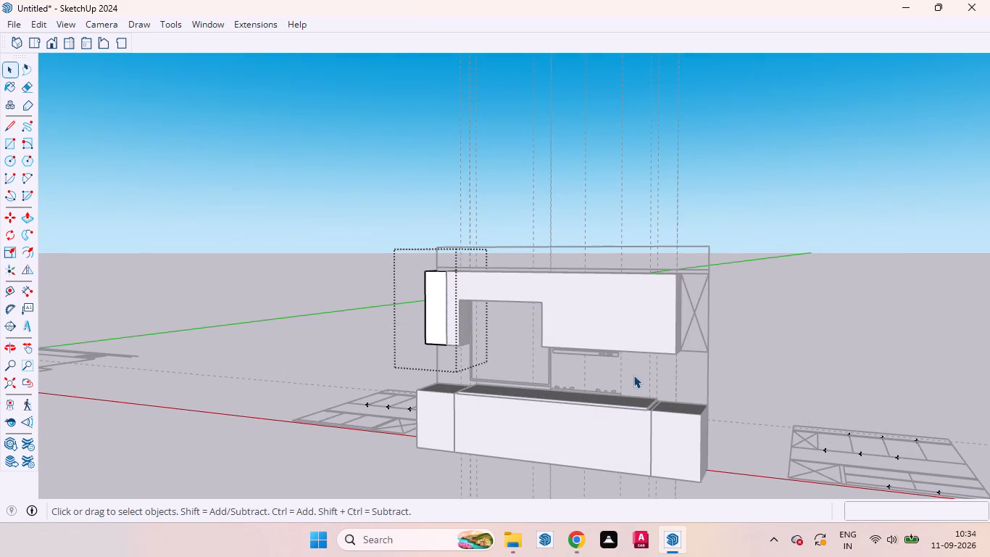
{"action": "key", "text": "r"}
{"action": "scroll", "coordinate": [700, 292], "scroll_direction": "up", "scroll_amount": 20}
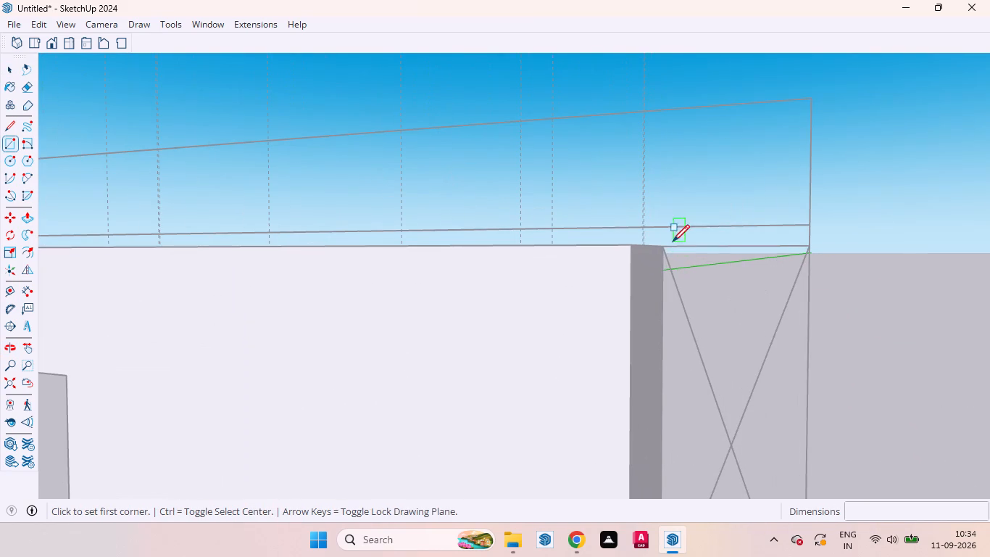
{"action": "left_click", "coordinate": [665, 247]}
{"action": "scroll", "coordinate": [734, 355], "scroll_direction": "down", "scroll_amount": 20}
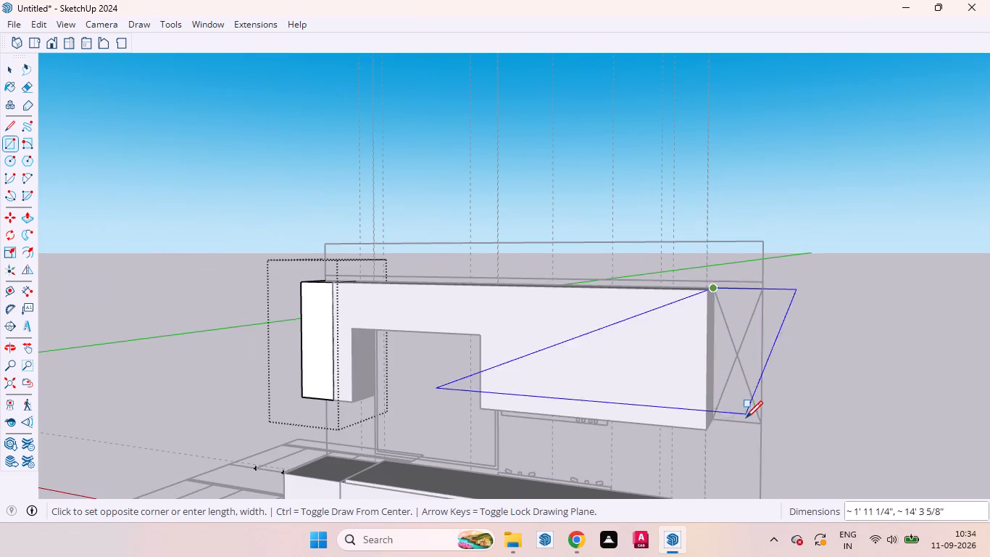
{"action": "left_click", "coordinate": [761, 424]}
{"action": "key", "text": "space"}
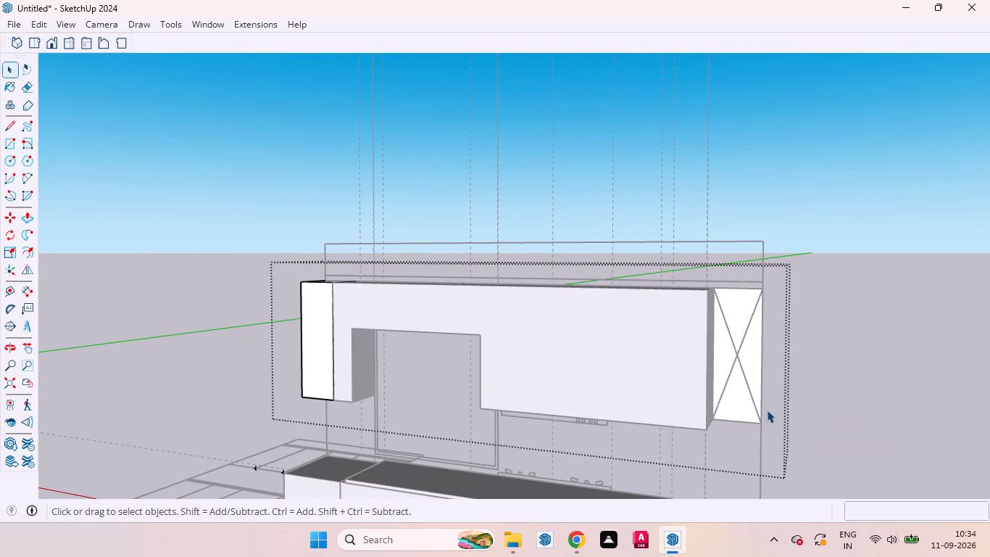
{"action": "key", "text": "p"}
{"action": "left_click", "coordinate": [752, 342]}
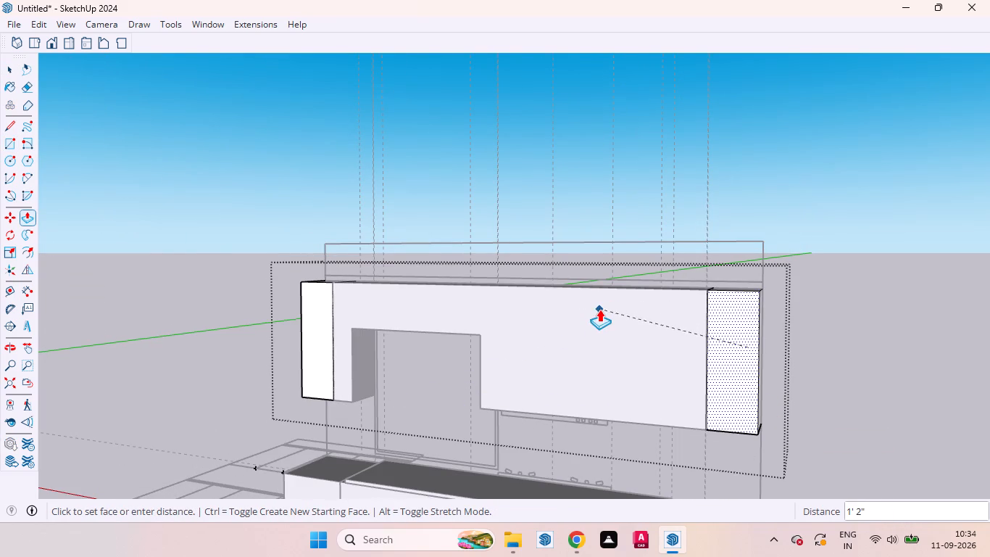
{"action": "left_click", "coordinate": [599, 309]}
{"action": "key", "text": "space"}
{"action": "left_click", "coordinate": [817, 360]}
Examine the upper end boxes from behind and from the front, selecting the groups to check them.
{"action": "left_click", "coordinate": [738, 349]}
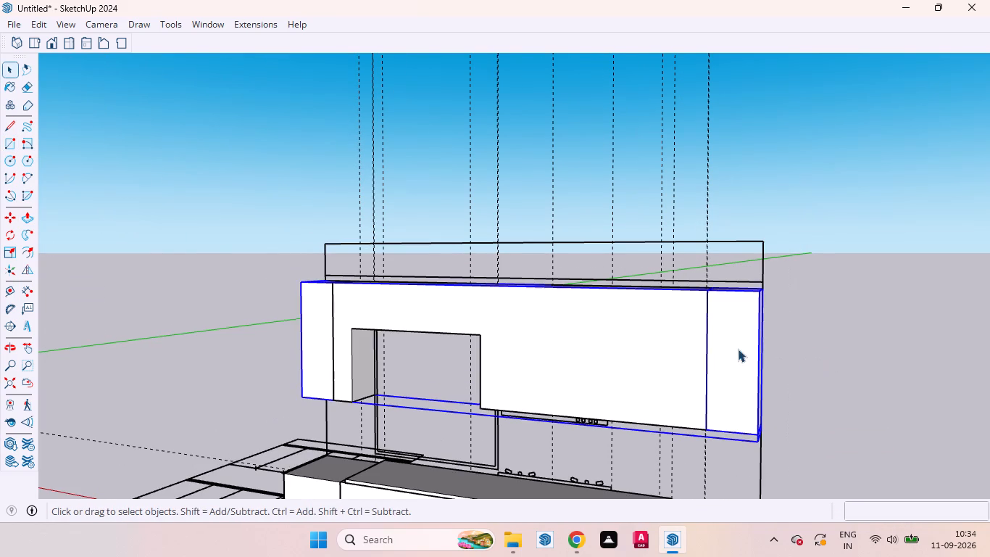
{"action": "left_click", "coordinate": [824, 358]}
{"action": "middle_click_drag", "start_coordinate": [826, 360], "coordinate": [120, 408]}
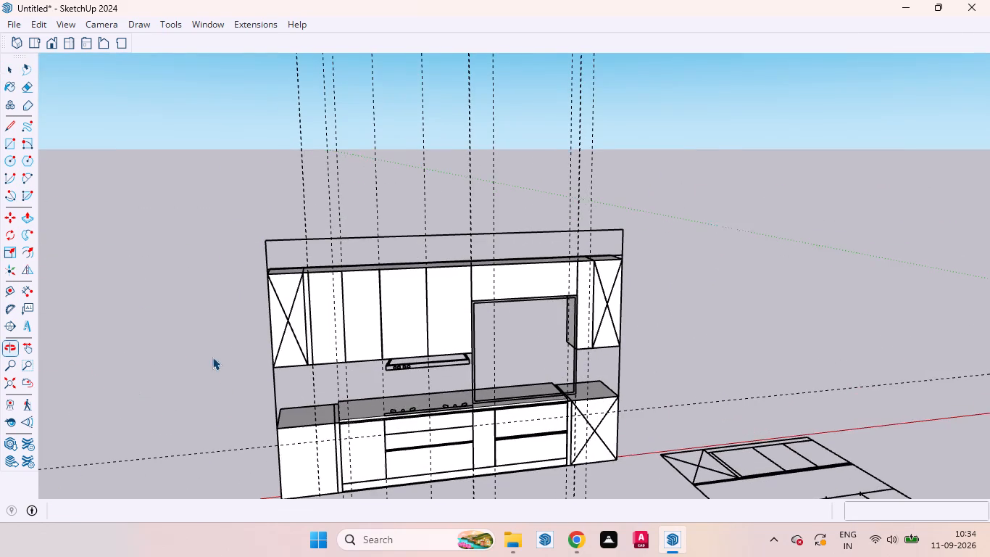
{"action": "left_click", "coordinate": [289, 344]}
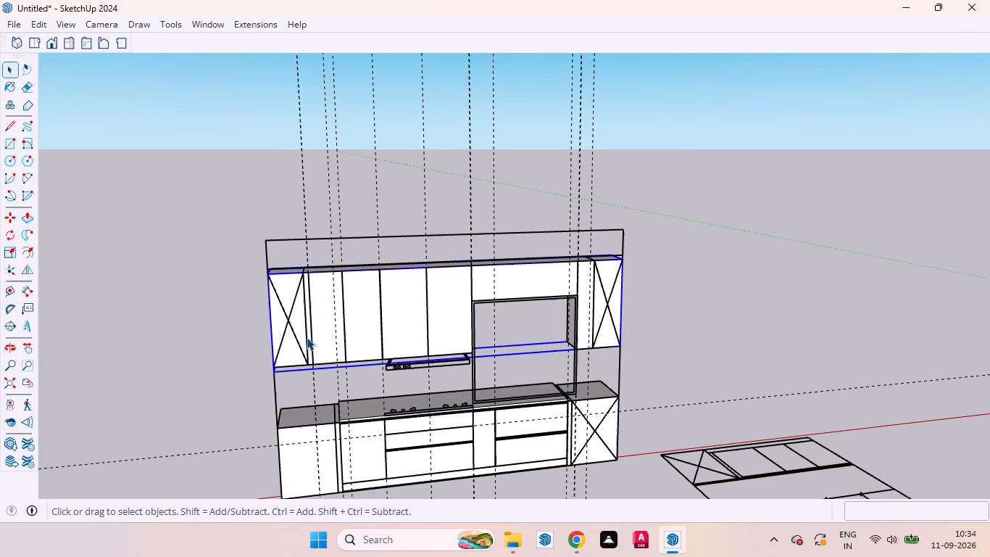
{"action": "left_click", "coordinate": [416, 323]}
{"action": "left_click", "coordinate": [689, 328]}
{"action": "scroll", "coordinate": [673, 223], "scroll_direction": "down", "scroll_amount": 2}
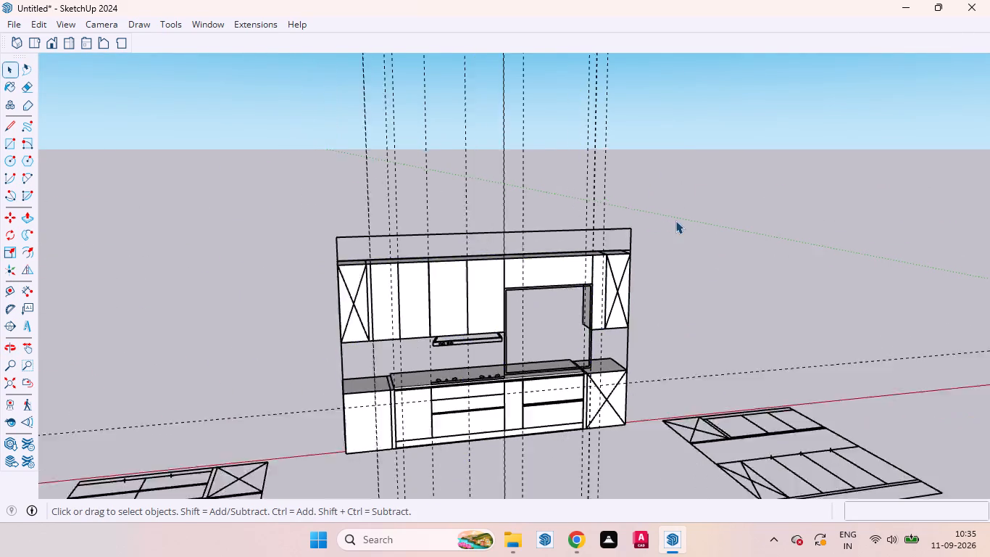
{"action": "scroll", "coordinate": [675, 220], "scroll_direction": "down", "scroll_amount": 2}
{"action": "scroll", "coordinate": [650, 329], "scroll_direction": "up", "scroll_amount": 4}
{"action": "scroll", "coordinate": [391, 319], "scroll_direction": "up", "scroll_amount": 1}
{"action": "middle_click_drag", "start_coordinate": [391, 319], "coordinate": [436, 340]}
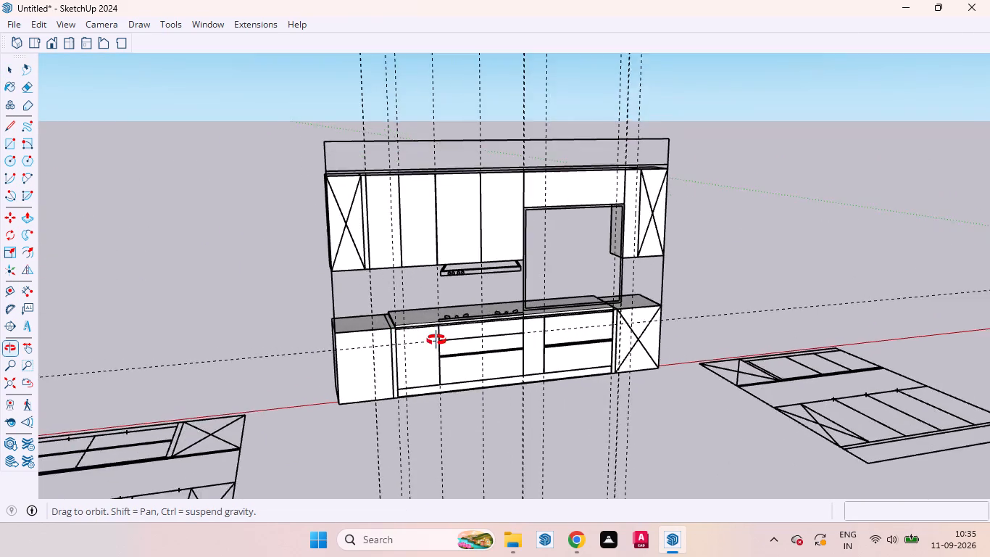
{"action": "middle_click_drag", "start_coordinate": [436, 340], "coordinate": [376, 330]}
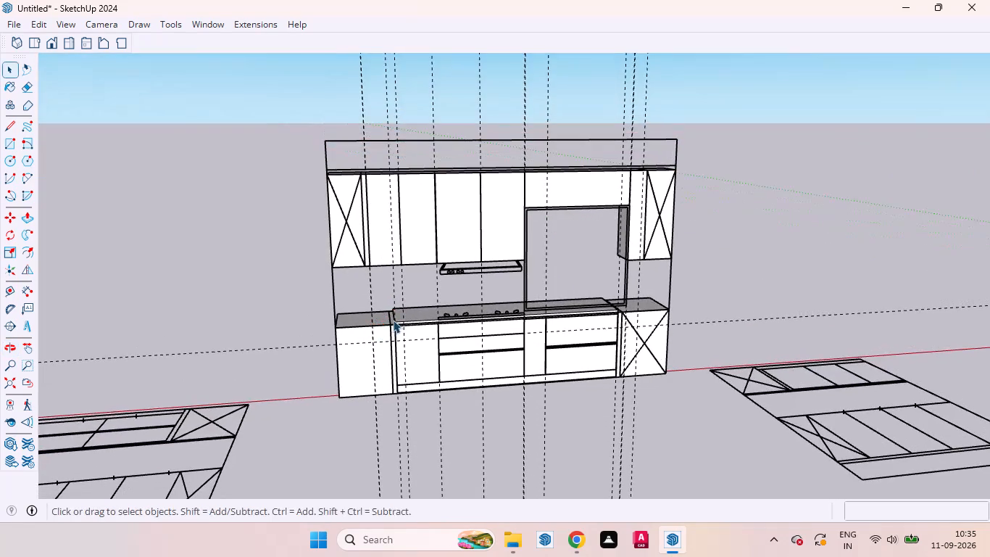
Extend the countertop's end face on the hob side over the plain end cabinet, flush with its outer side.
{"action": "scroll", "coordinate": [393, 320], "scroll_direction": "up", "scroll_amount": 15}
{"action": "middle_click_drag", "start_coordinate": [394, 326], "coordinate": [552, 328]}
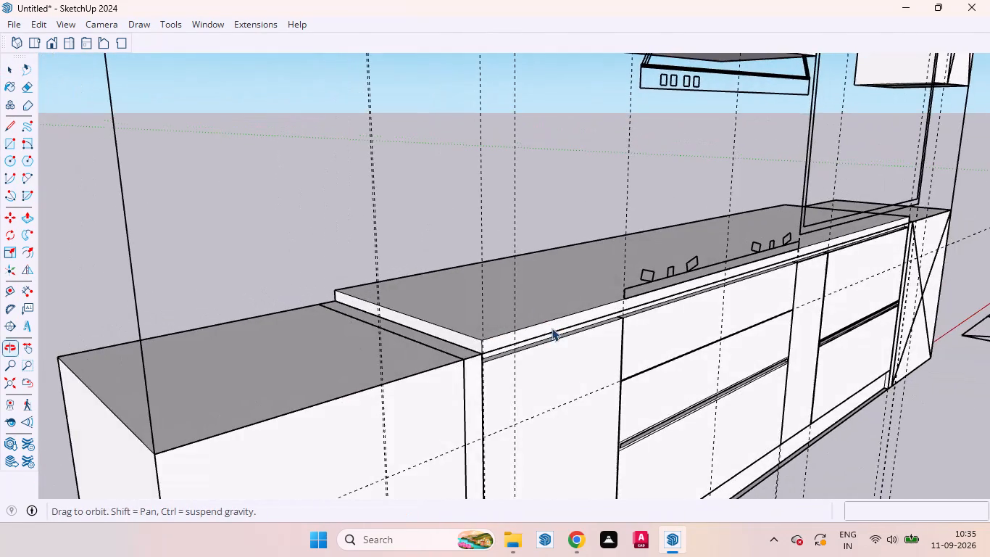
{"action": "middle_click_drag", "start_coordinate": [552, 328], "coordinate": [554, 330]}
{"action": "scroll", "coordinate": [467, 326], "scroll_direction": "up", "scroll_amount": 9}
{"action": "left_click", "coordinate": [449, 345]}
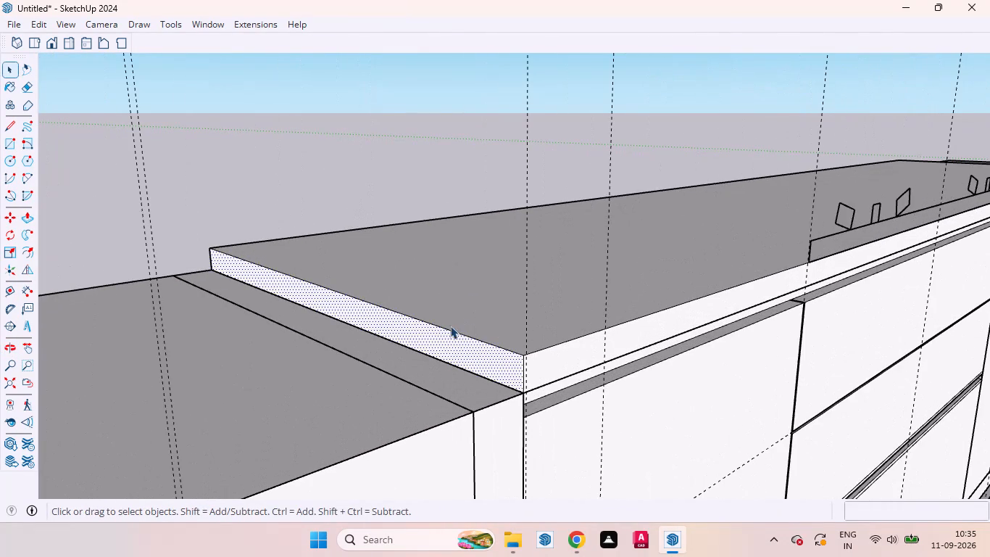
{"action": "scroll", "coordinate": [450, 325], "scroll_direction": "down", "scroll_amount": 13}
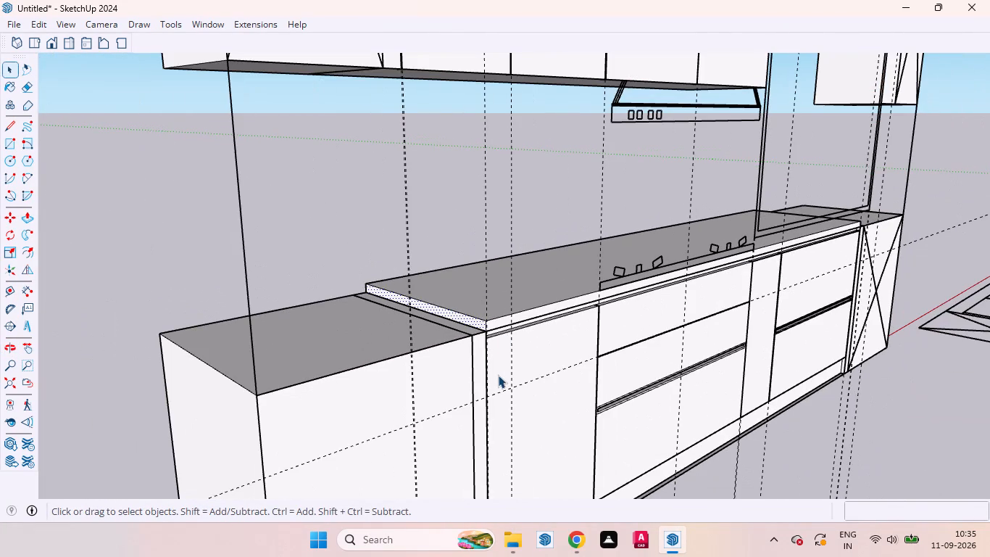
{"action": "key", "text": "p"}
{"action": "scroll", "coordinate": [463, 331], "scroll_direction": "up", "scroll_amount": 9}
{"action": "left_click", "coordinate": [482, 302]}
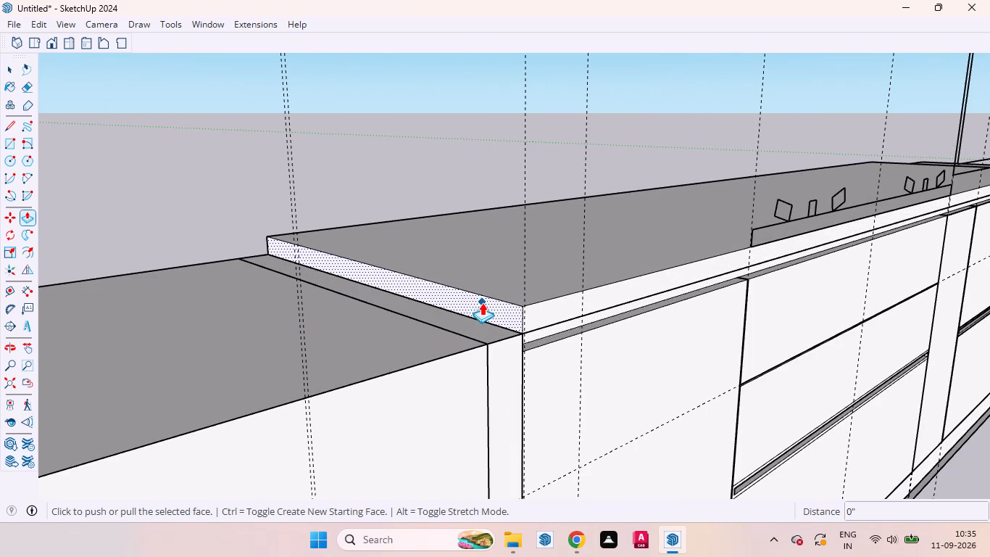
{"action": "scroll", "coordinate": [503, 300], "scroll_direction": "down", "scroll_amount": 11}
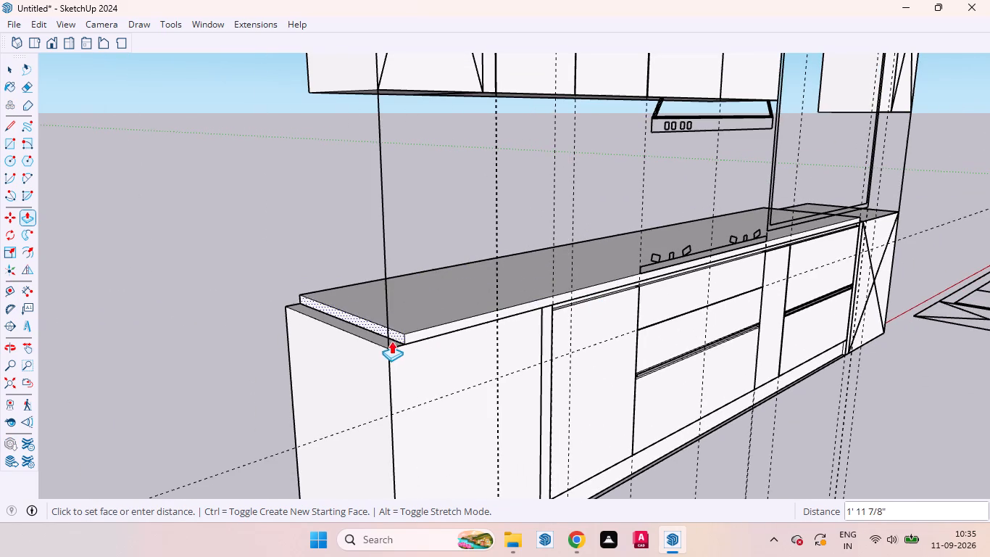
{"action": "left_click", "coordinate": [386, 342]}
{"action": "key", "text": "space"}
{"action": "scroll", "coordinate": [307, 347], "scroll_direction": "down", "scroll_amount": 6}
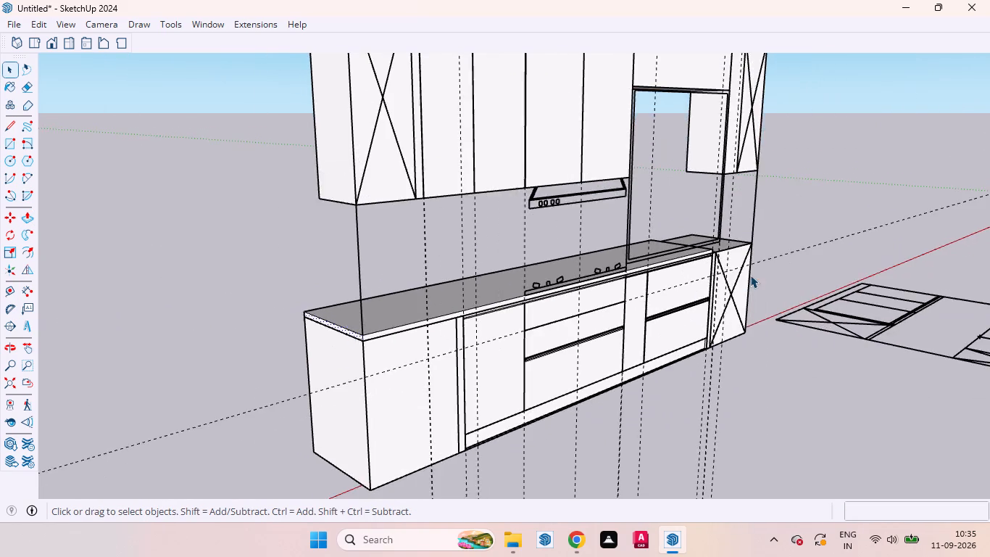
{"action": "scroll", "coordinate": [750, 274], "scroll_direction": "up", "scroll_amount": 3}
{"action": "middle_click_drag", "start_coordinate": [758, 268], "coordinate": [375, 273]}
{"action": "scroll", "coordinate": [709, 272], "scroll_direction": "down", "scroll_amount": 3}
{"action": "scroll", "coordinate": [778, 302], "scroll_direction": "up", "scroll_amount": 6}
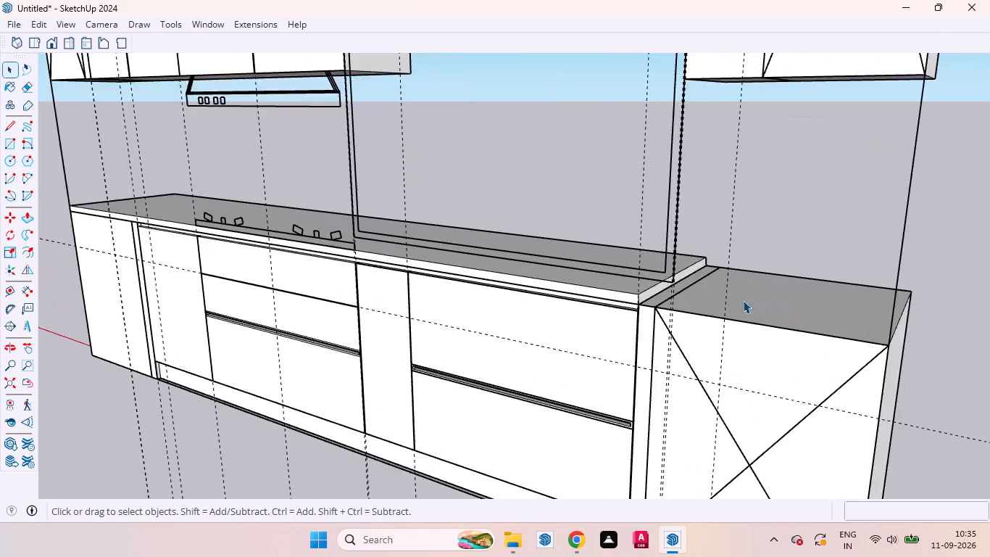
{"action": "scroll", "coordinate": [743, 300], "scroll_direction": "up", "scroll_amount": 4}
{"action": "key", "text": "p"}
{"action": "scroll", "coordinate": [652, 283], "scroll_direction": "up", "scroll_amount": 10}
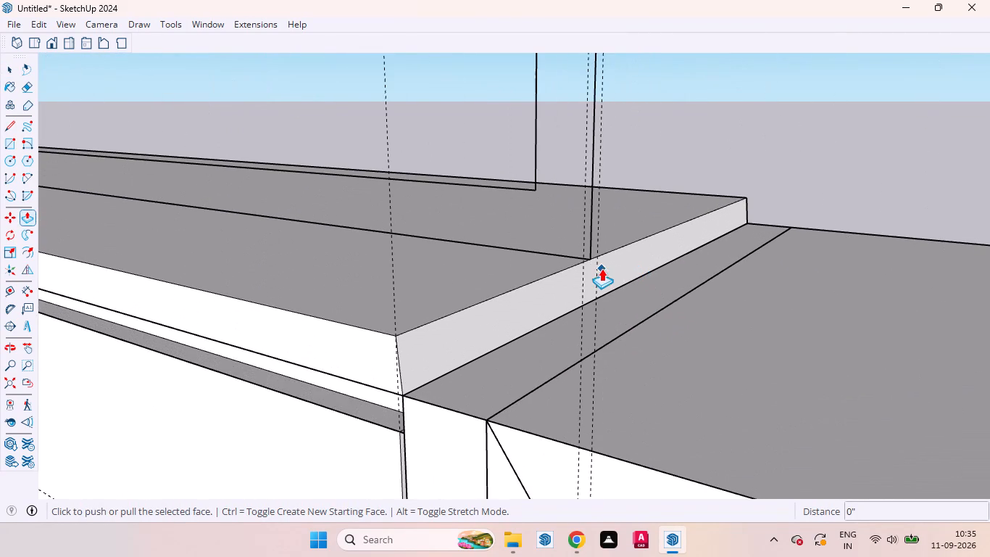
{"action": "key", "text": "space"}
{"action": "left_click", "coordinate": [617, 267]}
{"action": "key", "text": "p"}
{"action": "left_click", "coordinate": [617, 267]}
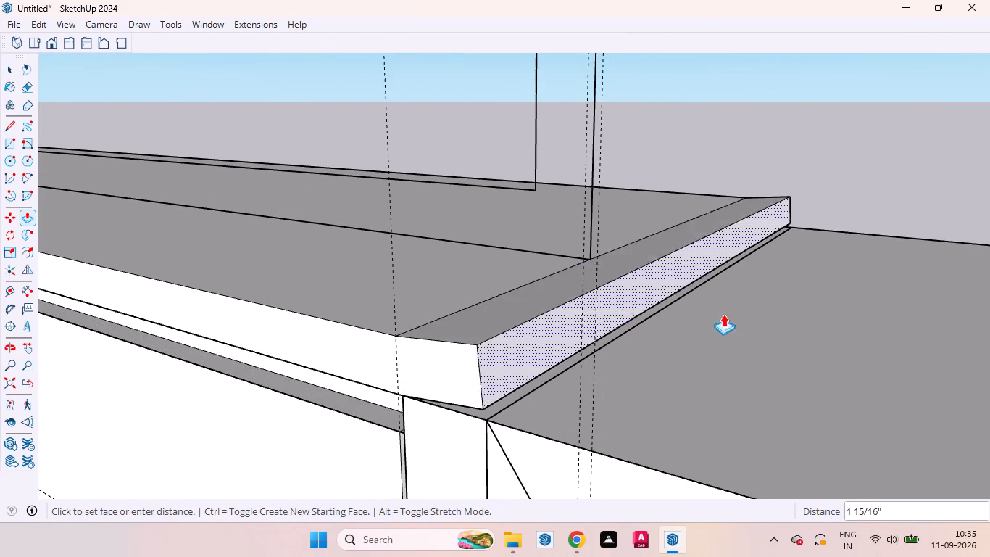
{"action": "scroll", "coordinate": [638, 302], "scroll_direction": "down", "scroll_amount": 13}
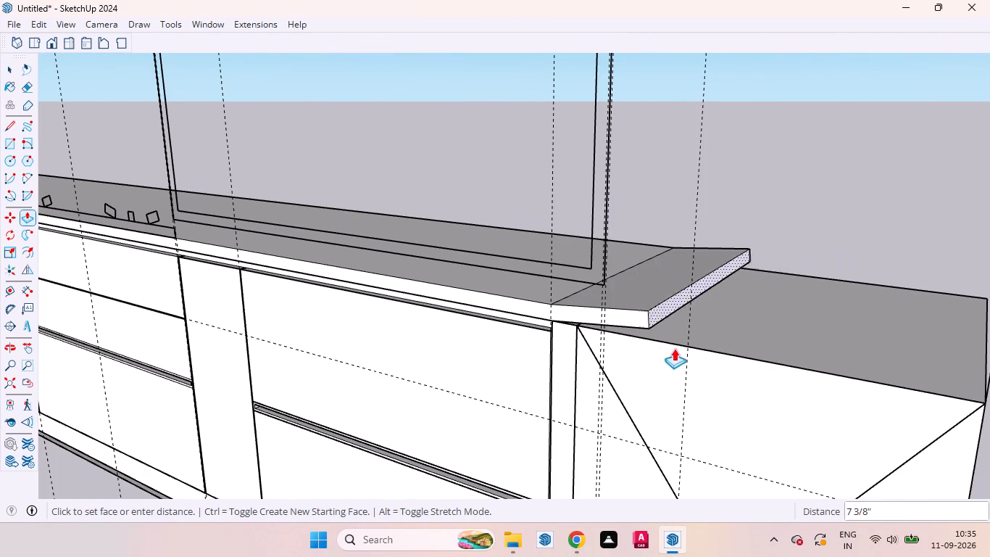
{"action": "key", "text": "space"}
Delete the countertop's vertical rear corner edge beside the crossed cabinet, its long rear top edge and the end's top edge.
{"action": "middle_click_drag", "start_coordinate": [670, 303], "coordinate": [239, 292]}
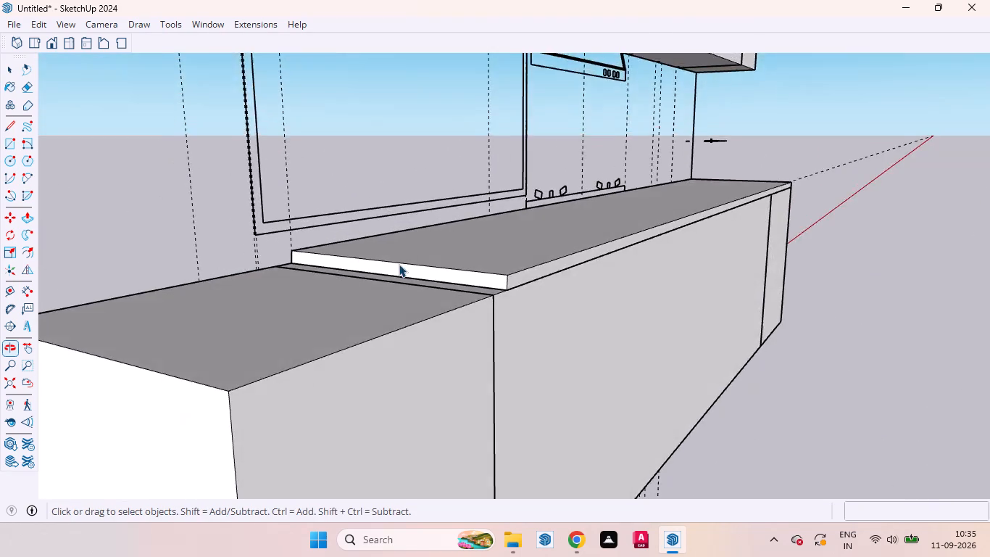
{"action": "scroll", "coordinate": [404, 268], "scroll_direction": "up", "scroll_amount": 4}
{"action": "middle_click_drag", "start_coordinate": [531, 290], "coordinate": [299, 258]}
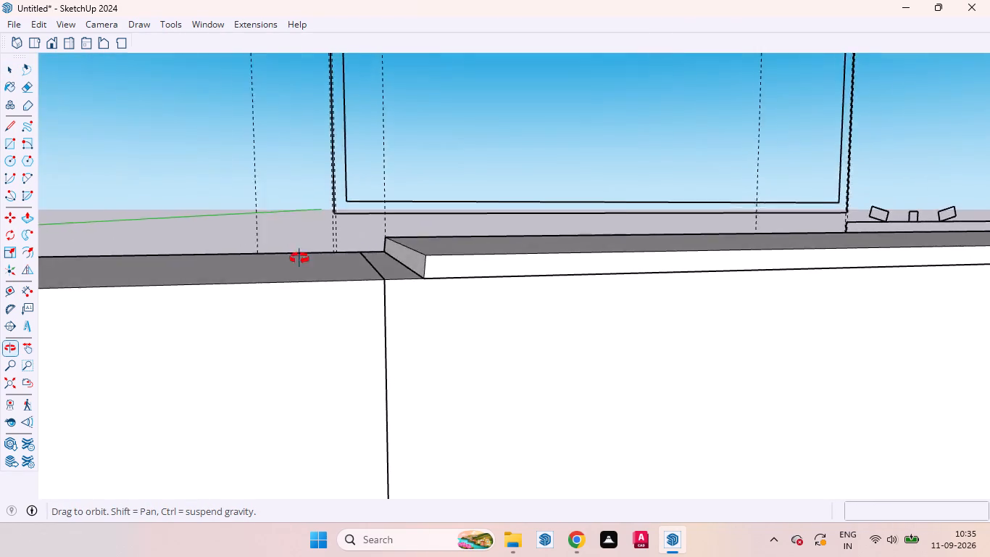
{"action": "middle_click_drag", "start_coordinate": [299, 258], "coordinate": [244, 248]}
{"action": "scroll", "coordinate": [464, 267], "scroll_direction": "up", "scroll_amount": 5}
{"action": "middle_click_drag", "start_coordinate": [346, 264], "coordinate": [407, 277]}
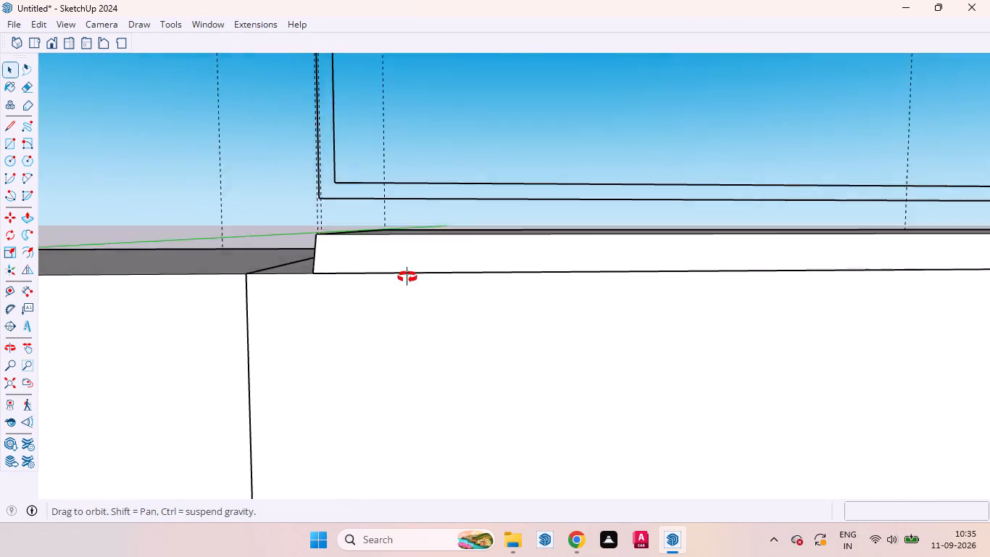
{"action": "middle_click_drag", "start_coordinate": [407, 277], "coordinate": [517, 292]}
{"action": "scroll", "coordinate": [521, 241], "scroll_direction": "down", "scroll_amount": 5}
{"action": "scroll", "coordinate": [415, 251], "scroll_direction": "up", "scroll_amount": 8}
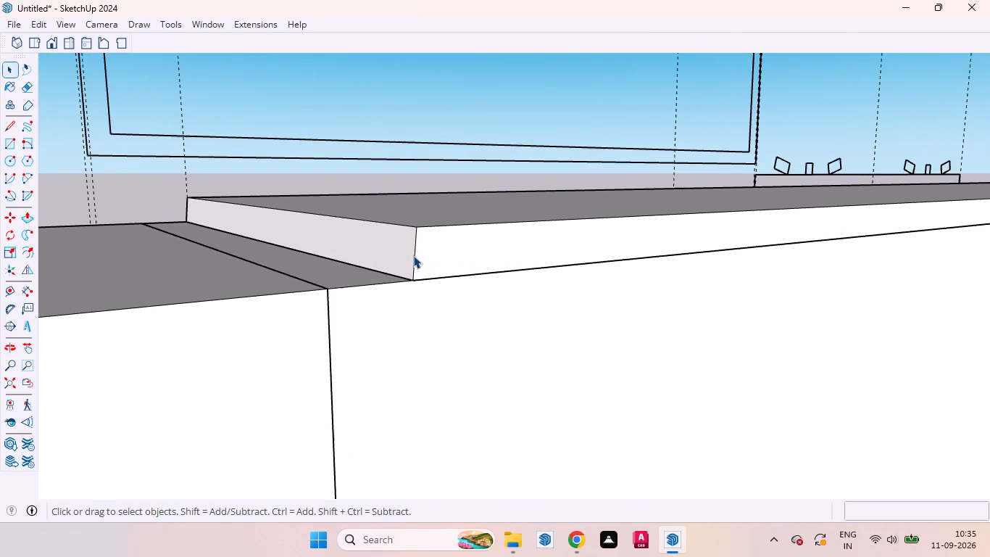
{"action": "left_click", "coordinate": [415, 255]}
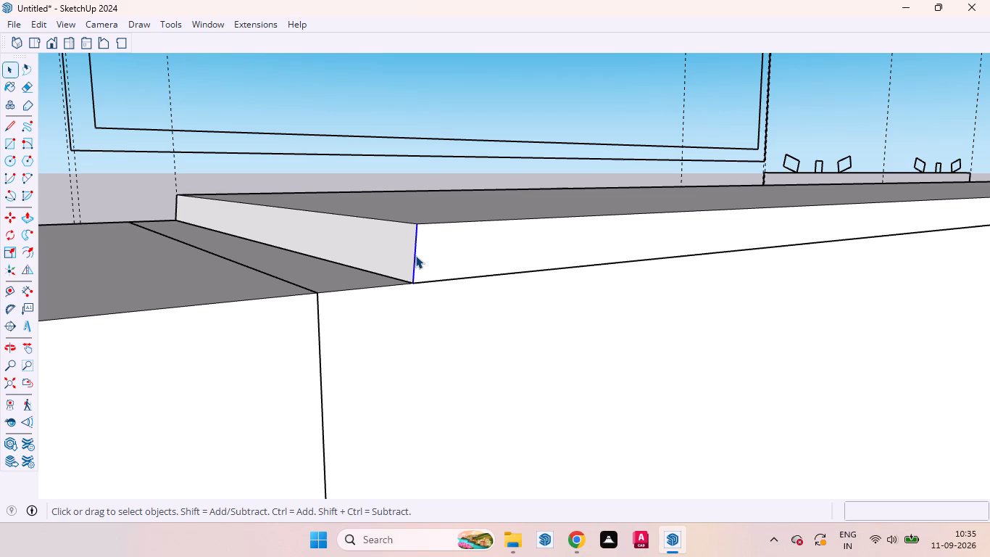
{"action": "key", "text": "Delete"}
{"action": "scroll", "coordinate": [423, 251], "scroll_direction": "down", "scroll_amount": 5}
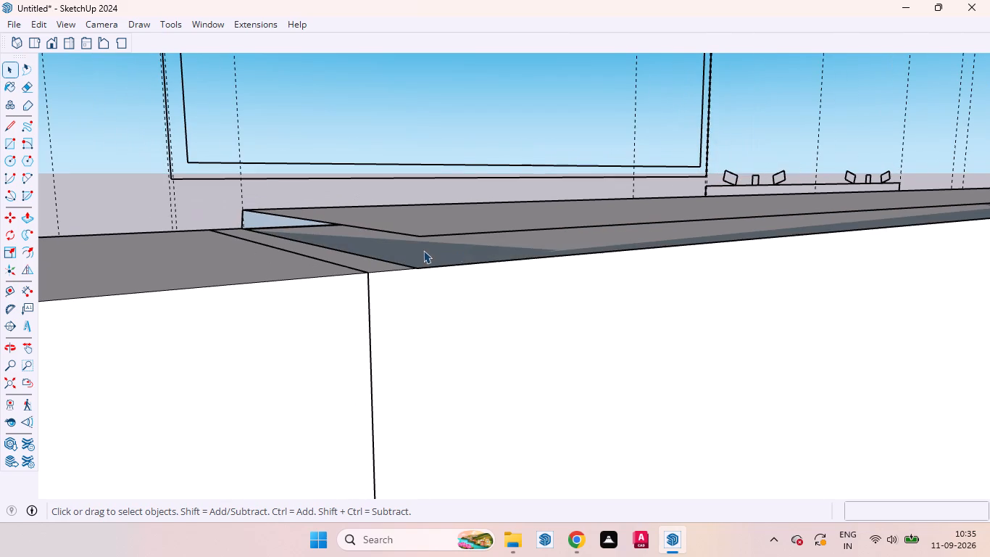
{"action": "left_click", "coordinate": [454, 236]}
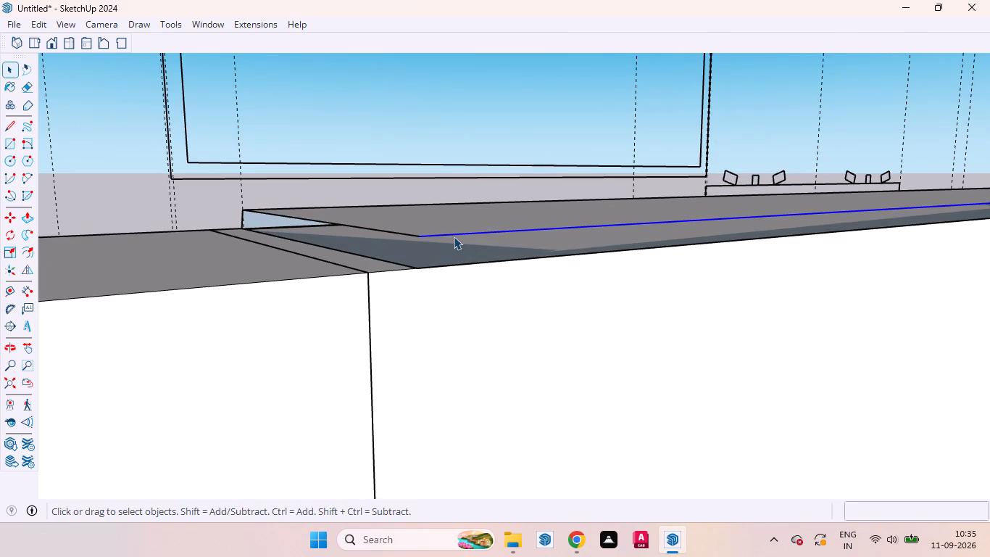
{"action": "key", "text": "BackSpace"}
{"action": "key", "text": "Delete"}
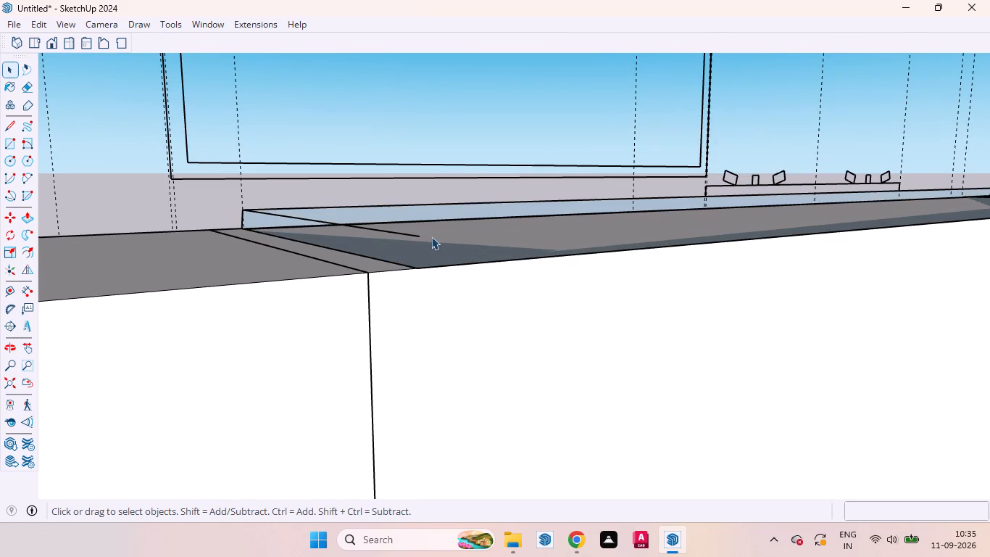
{"action": "left_click", "coordinate": [415, 237]}
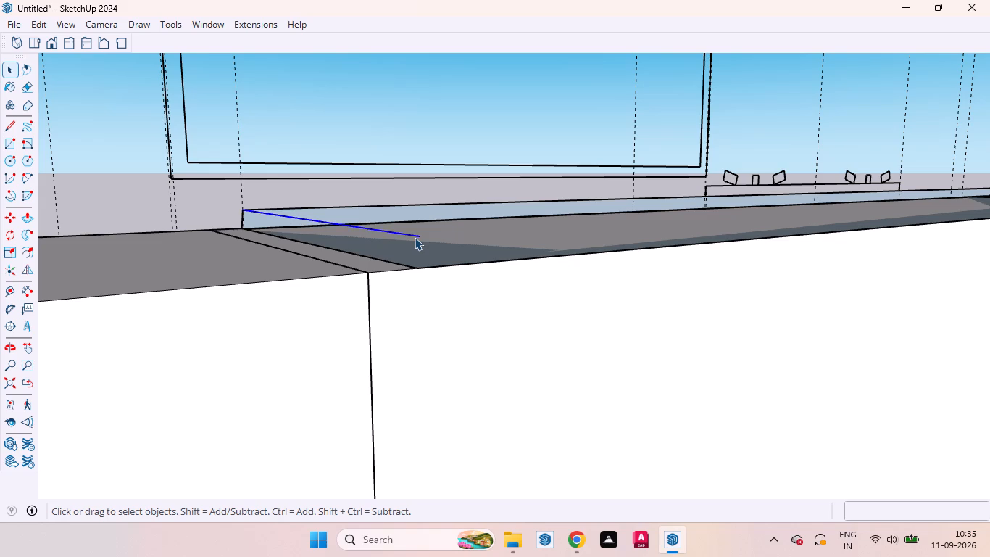
{"action": "key", "text": "Delete"}
Draw a vertical line about 1 5/16" up from the lower front corner of the countertop strip at the crossed cabinet end.
{"action": "scroll", "coordinate": [418, 240], "scroll_direction": "down", "scroll_amount": 6}
{"action": "middle_click_drag", "start_coordinate": [385, 289], "coordinate": [974, 321]}
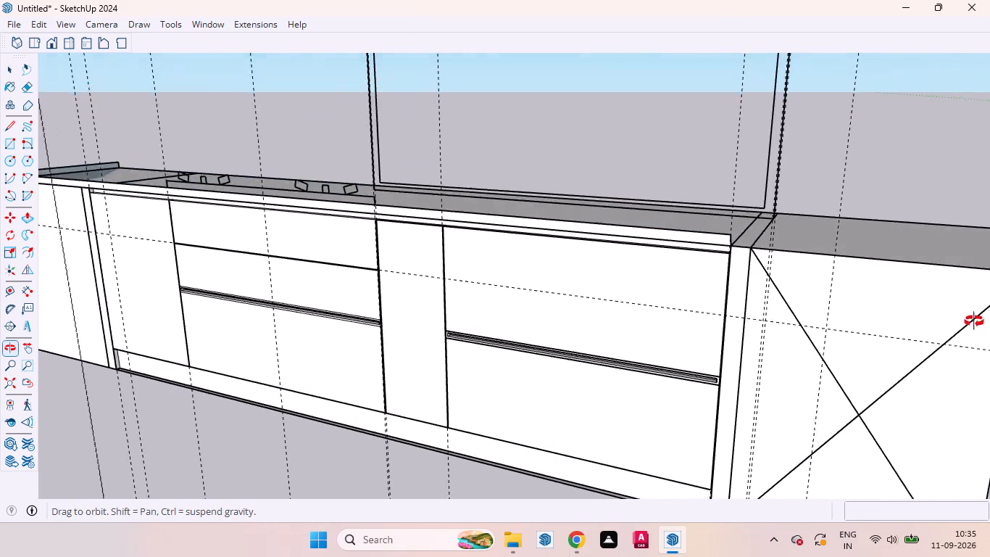
{"action": "middle_click_drag", "start_coordinate": [974, 321], "coordinate": [975, 321]}
{"action": "scroll", "coordinate": [712, 261], "scroll_direction": "up", "scroll_amount": 9}
{"action": "middle_click_drag", "start_coordinate": [749, 242], "coordinate": [775, 252]}
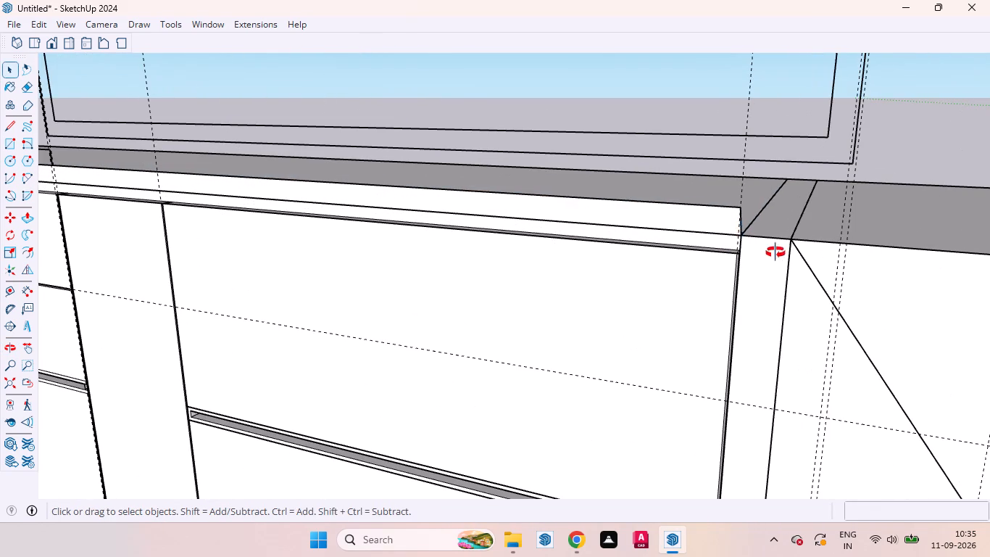
{"action": "middle_click_drag", "start_coordinate": [775, 252], "coordinate": [825, 249]}
{"action": "key", "text": "l"}
{"action": "scroll", "coordinate": [790, 267], "scroll_direction": "up", "scroll_amount": 5}
{"action": "left_click", "coordinate": [779, 205]}
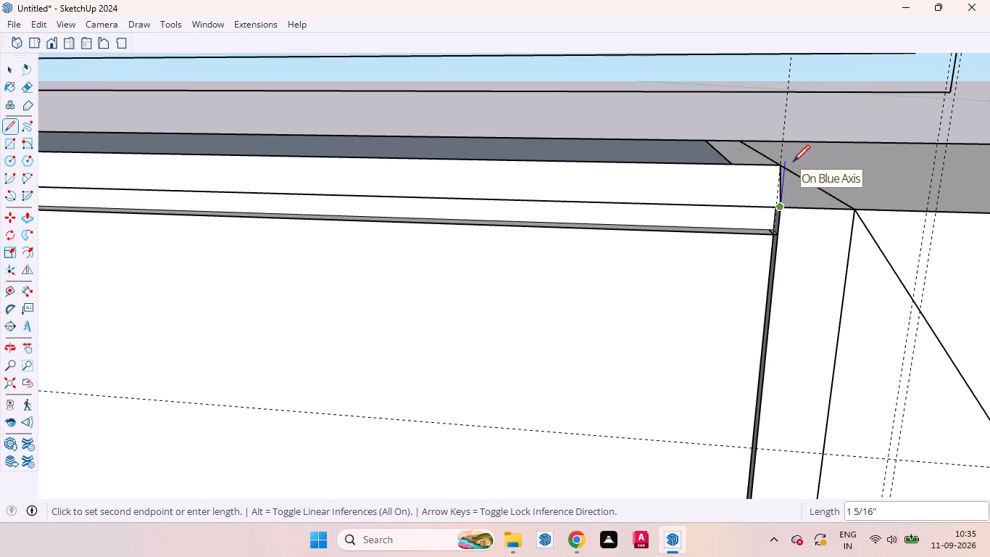
{"action": "left_click", "coordinate": [793, 162]}
{"action": "scroll", "coordinate": [789, 162], "scroll_direction": "up", "scroll_amount": 8}
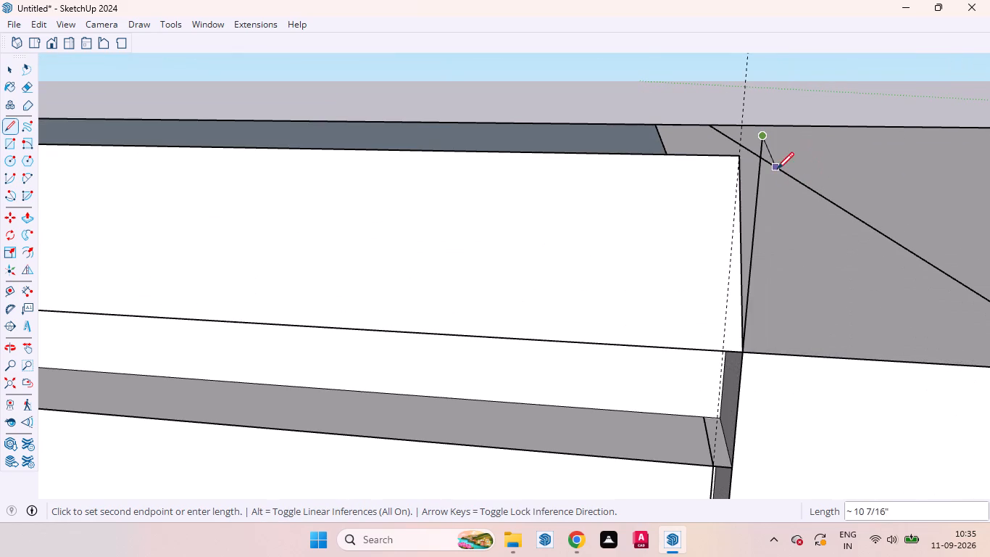
{"action": "key", "text": "space"}
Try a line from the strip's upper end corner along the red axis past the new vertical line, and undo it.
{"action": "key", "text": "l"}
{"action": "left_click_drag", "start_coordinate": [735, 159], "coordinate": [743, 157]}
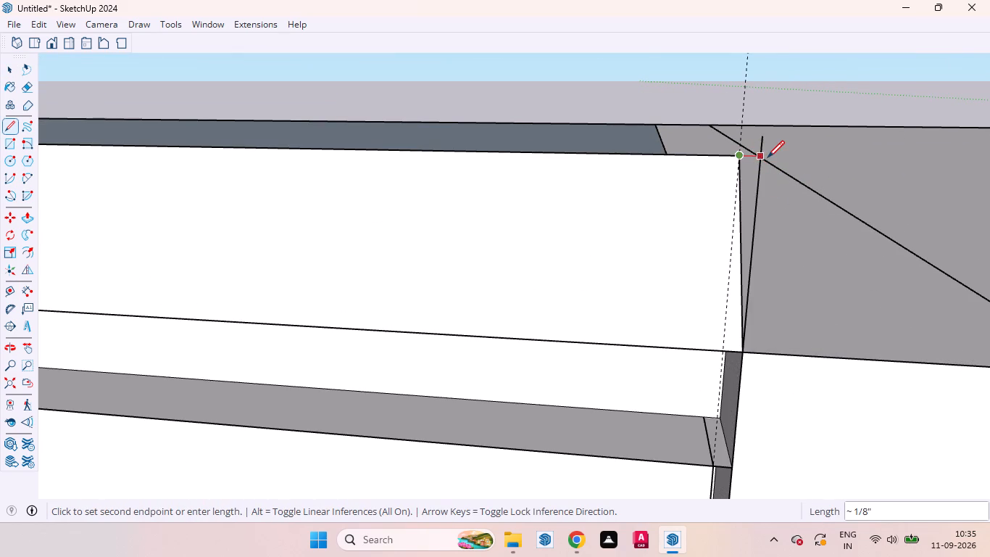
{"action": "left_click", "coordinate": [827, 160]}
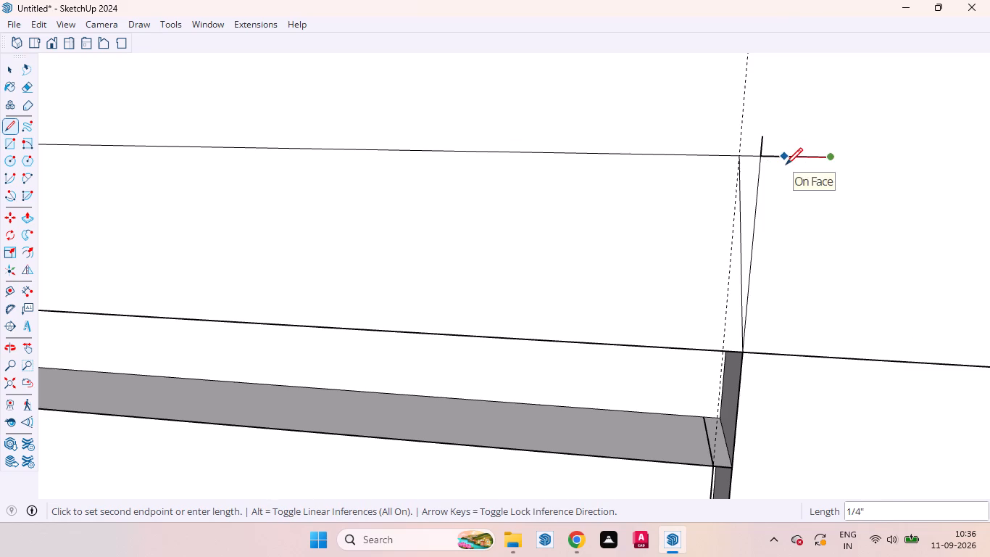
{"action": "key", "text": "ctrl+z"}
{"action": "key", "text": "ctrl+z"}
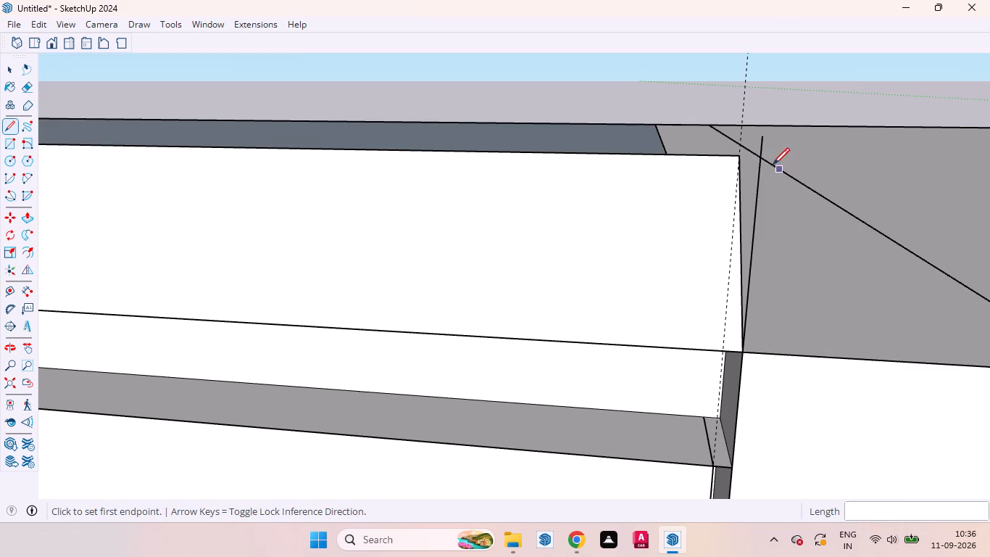
Draw a line about 1/8" long from the strip's upper end corner across to the new vertical line.
{"action": "scroll", "coordinate": [749, 165], "scroll_direction": "up", "scroll_amount": 5}
{"action": "scroll", "coordinate": [762, 170], "scroll_direction": "down", "scroll_amount": 6}
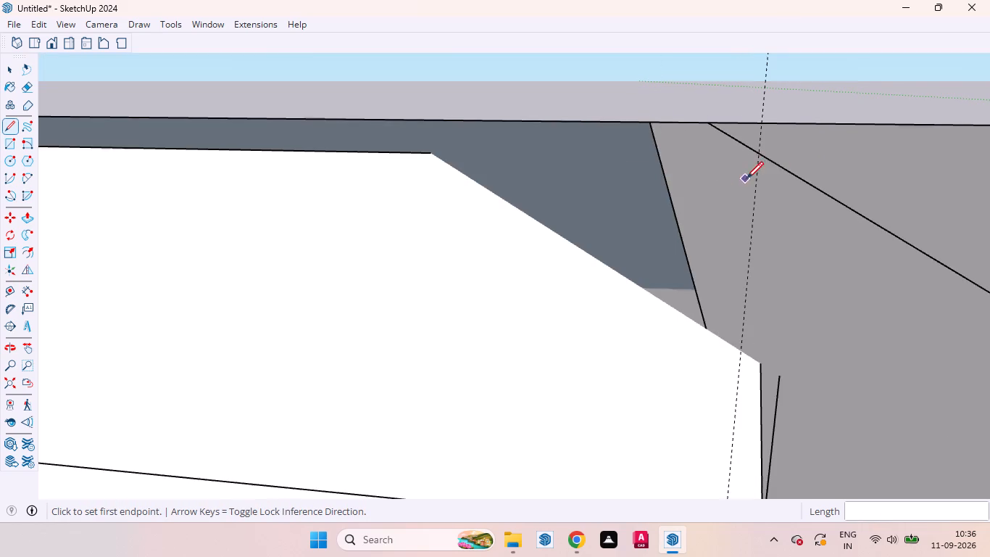
{"action": "scroll", "coordinate": [746, 178], "scroll_direction": "down", "scroll_amount": 3}
{"action": "left_click", "coordinate": [754, 170]}
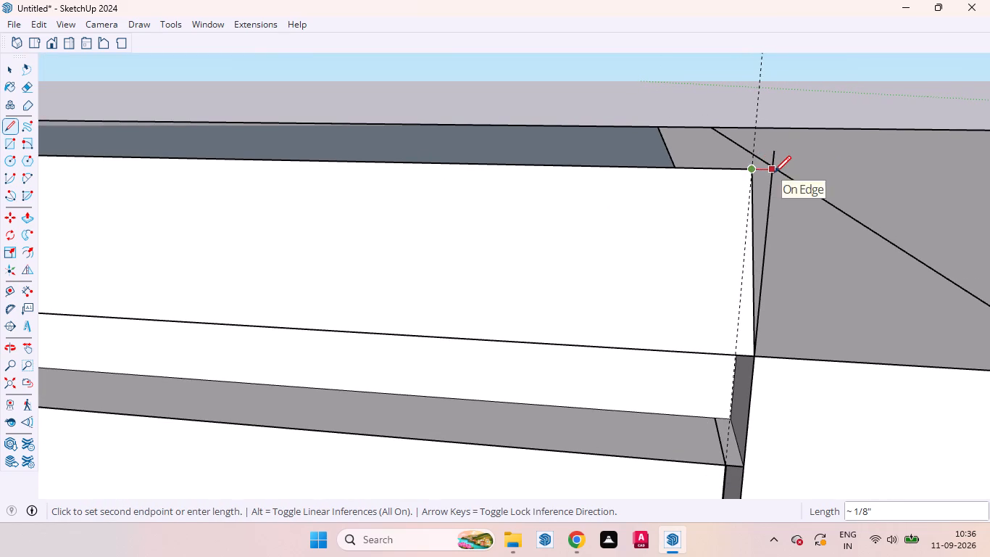
{"action": "left_click", "coordinate": [774, 173]}
{"action": "key", "text": "space"}
Delete the large face filling the backsplash area between the upper and base cabinets.
{"action": "scroll", "coordinate": [797, 187], "scroll_direction": "down", "scroll_amount": 7}
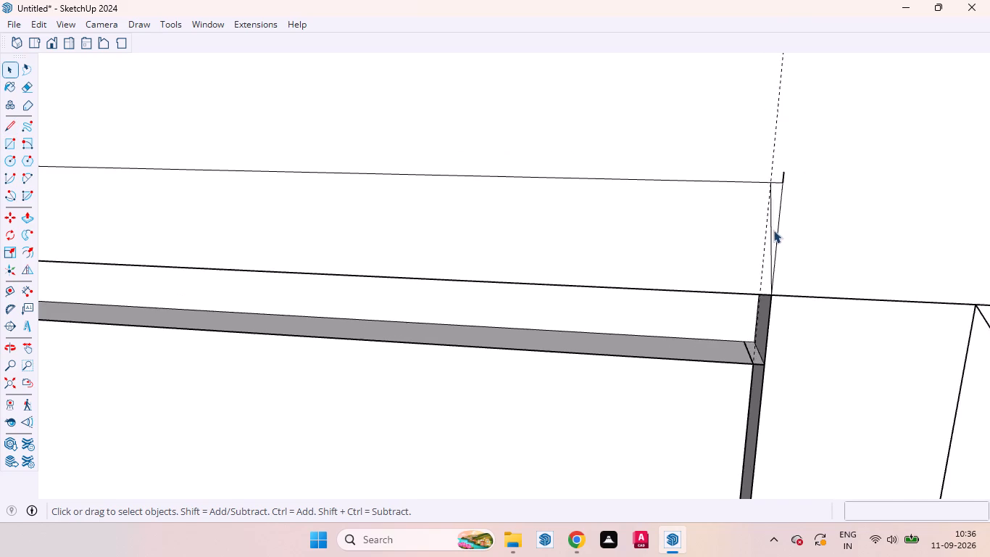
{"action": "scroll", "coordinate": [773, 230], "scroll_direction": "down", "scroll_amount": 20}
{"action": "scroll", "coordinate": [773, 230], "scroll_direction": "down", "scroll_amount": 11}
{"action": "scroll", "coordinate": [823, 284], "scroll_direction": "down", "scroll_amount": 1}
{"action": "scroll", "coordinate": [823, 284], "scroll_direction": "up", "scroll_amount": 1}
{"action": "scroll", "coordinate": [823, 285], "scroll_direction": "down", "scroll_amount": 5}
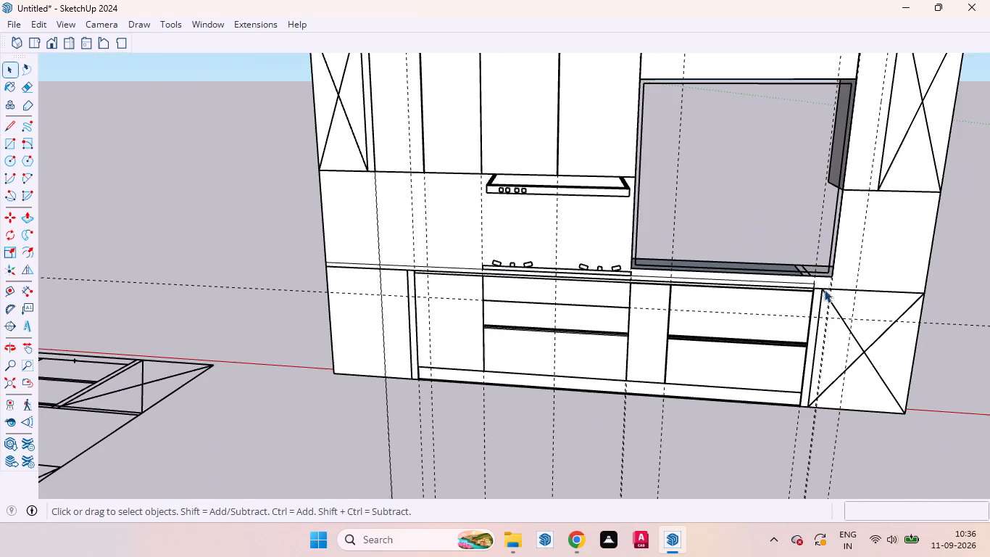
{"action": "left_click", "coordinate": [889, 235], "text": "shift"}
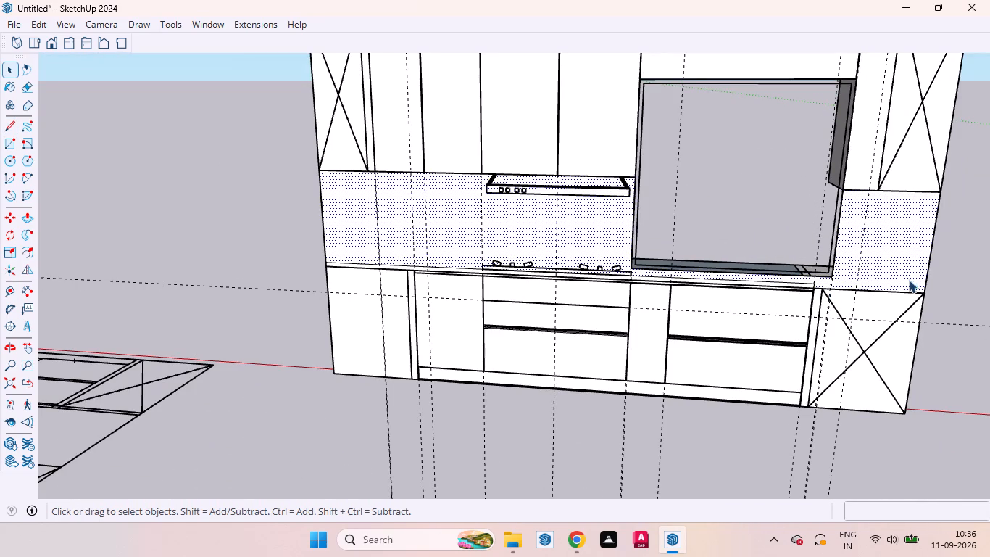
{"action": "key", "text": "Delete"}
Delete the old end edge inside the countertop's front strip and the vertical line's stub projecting above its corner.
{"action": "scroll", "coordinate": [810, 281], "scroll_direction": "up", "scroll_amount": 8}
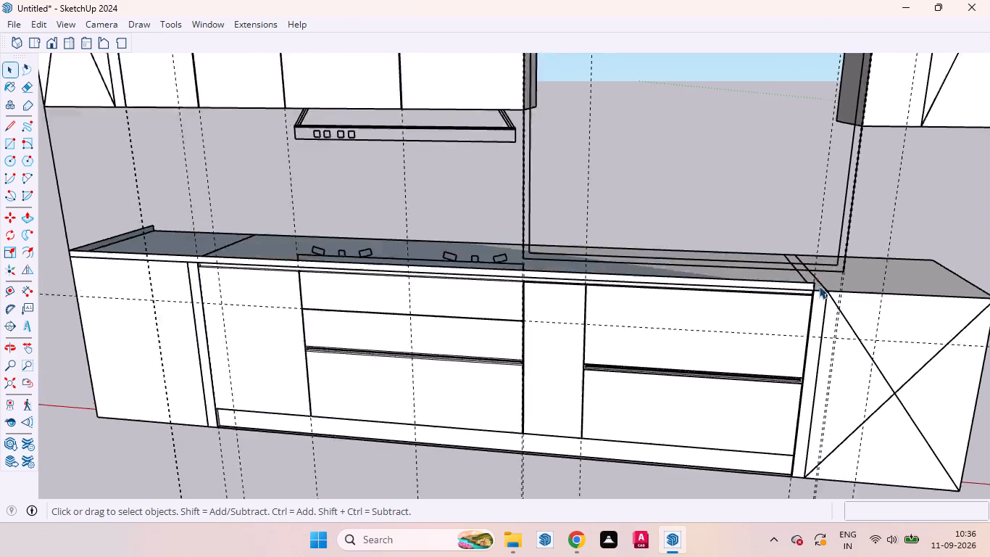
{"action": "scroll", "coordinate": [819, 286], "scroll_direction": "up", "scroll_amount": 20}
{"action": "scroll", "coordinate": [819, 286], "scroll_direction": "up", "scroll_amount": 2}
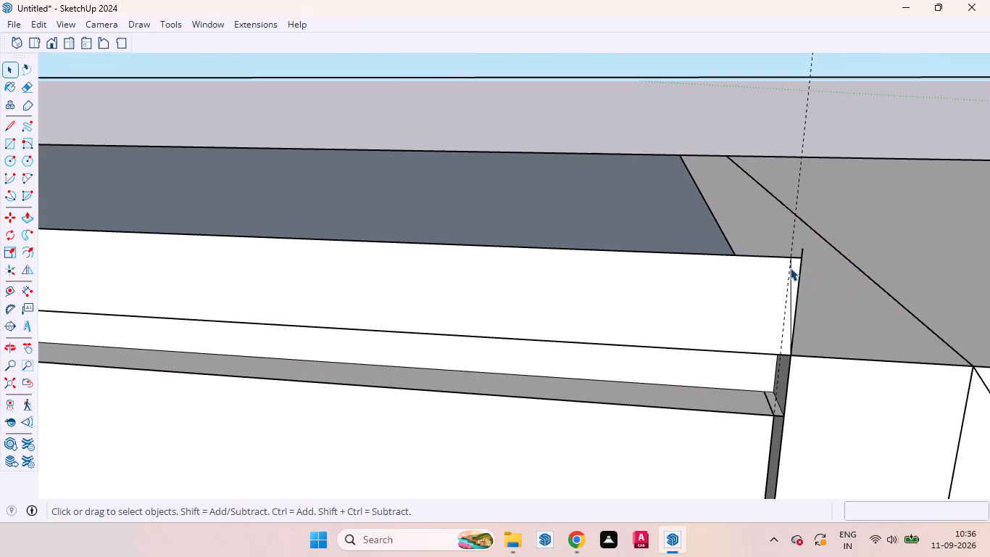
{"action": "left_click", "coordinate": [790, 268]}
{"action": "left_click", "coordinate": [791, 283]}
{"action": "key", "text": "Delete"}
{"action": "left_click", "coordinate": [801, 255]}
{"action": "key", "text": "Delete"}
Push the rear-side face of the countertop's long front strip inward by about 11/16".
{"action": "scroll", "coordinate": [793, 283], "scroll_direction": "down", "scroll_amount": 20}
{"action": "scroll", "coordinate": [793, 283], "scroll_direction": "down", "scroll_amount": 8}
{"action": "scroll", "coordinate": [799, 343], "scroll_direction": "down", "scroll_amount": 5}
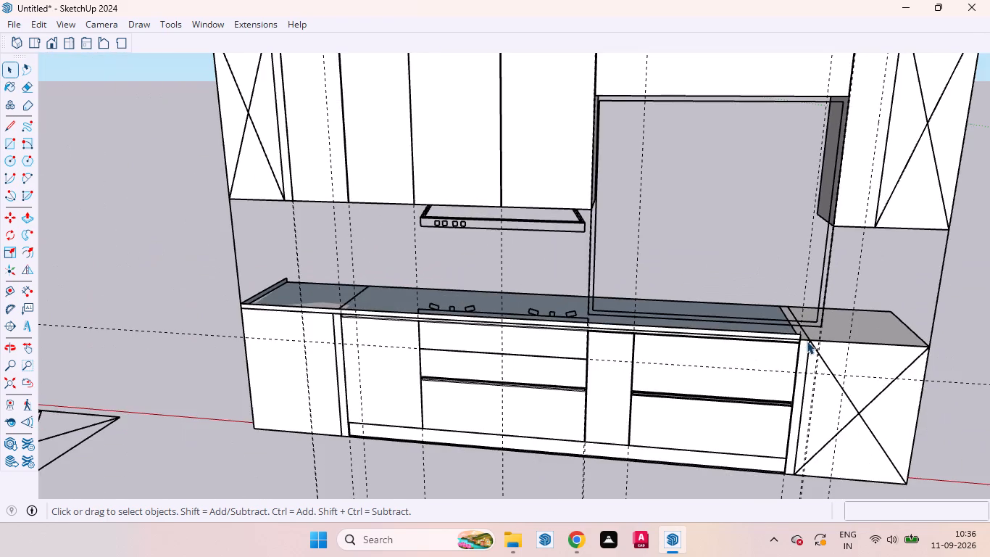
{"action": "scroll", "coordinate": [430, 295], "scroll_direction": "up", "scroll_amount": 5}
{"action": "scroll", "coordinate": [227, 303], "scroll_direction": "up", "scroll_amount": 2}
{"action": "scroll", "coordinate": [185, 274], "scroll_direction": "down", "scroll_amount": 5}
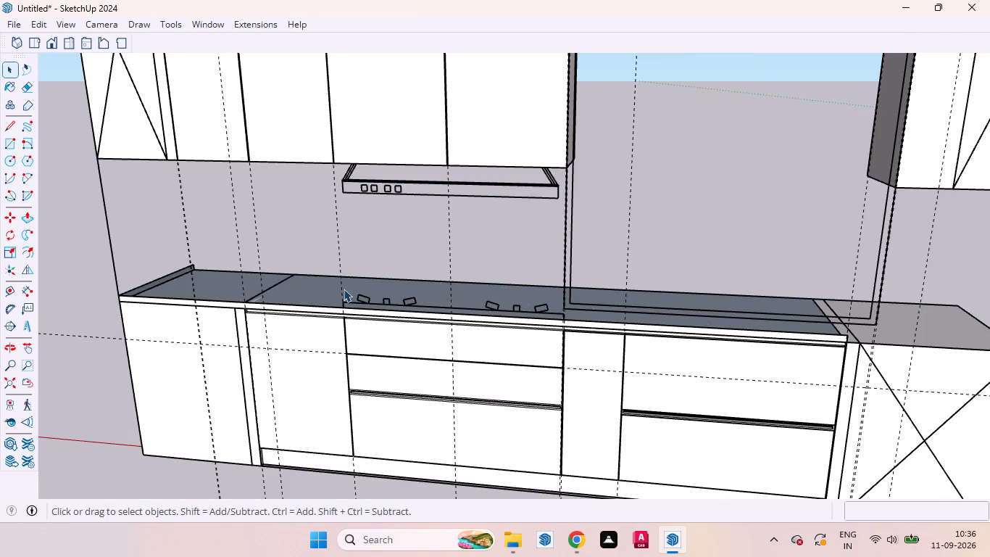
{"action": "middle_click_drag", "start_coordinate": [341, 296], "coordinate": [68, 323]}
{"action": "scroll", "coordinate": [341, 289], "scroll_direction": "down", "scroll_amount": 6}
{"action": "scroll", "coordinate": [528, 305], "scroll_direction": "up", "scroll_amount": 5}
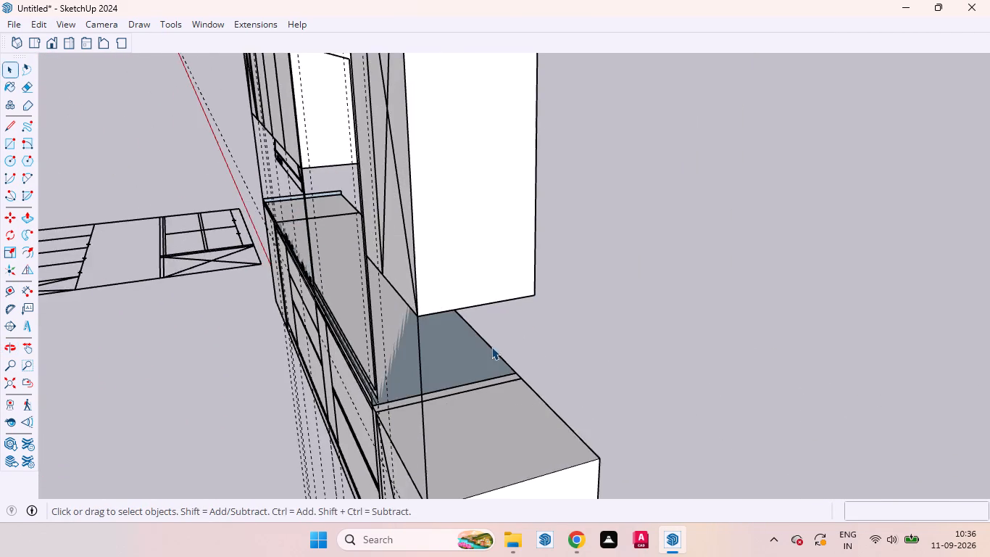
{"action": "middle_click_drag", "start_coordinate": [481, 349], "coordinate": [259, 347]}
{"action": "scroll", "coordinate": [275, 281], "scroll_direction": "up", "scroll_amount": 16}
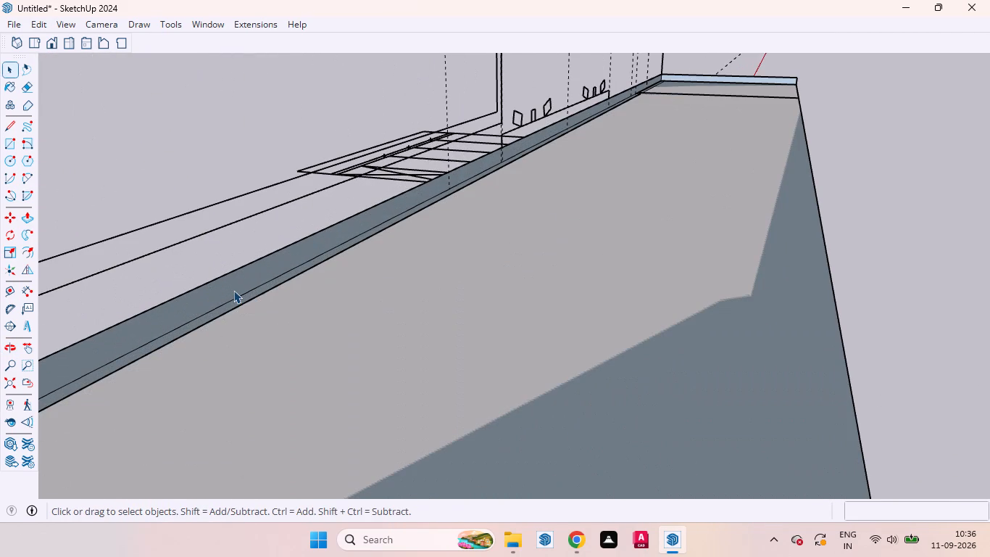
{"action": "double_click", "coordinate": [233, 290]}
{"action": "left_click", "coordinate": [233, 290]}
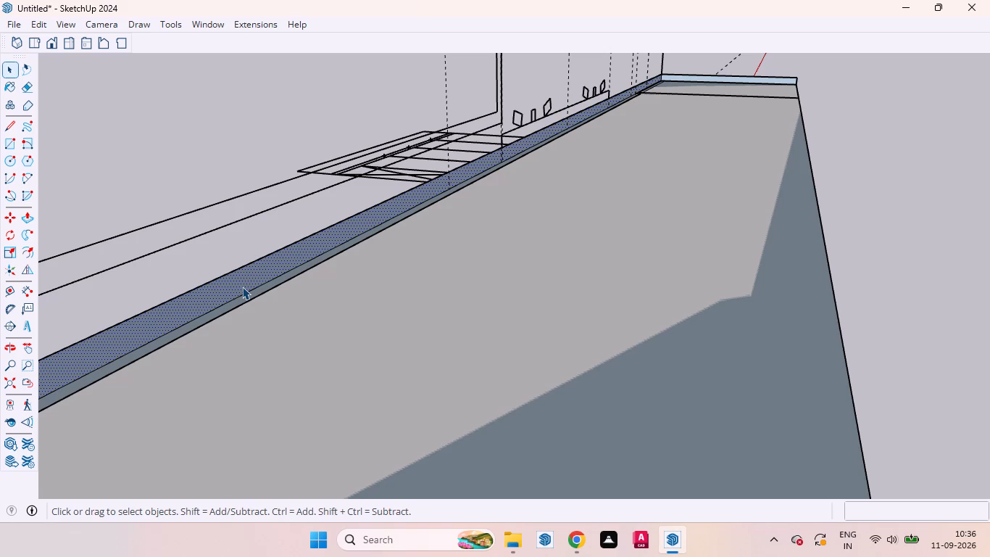
{"action": "key", "text": "p"}
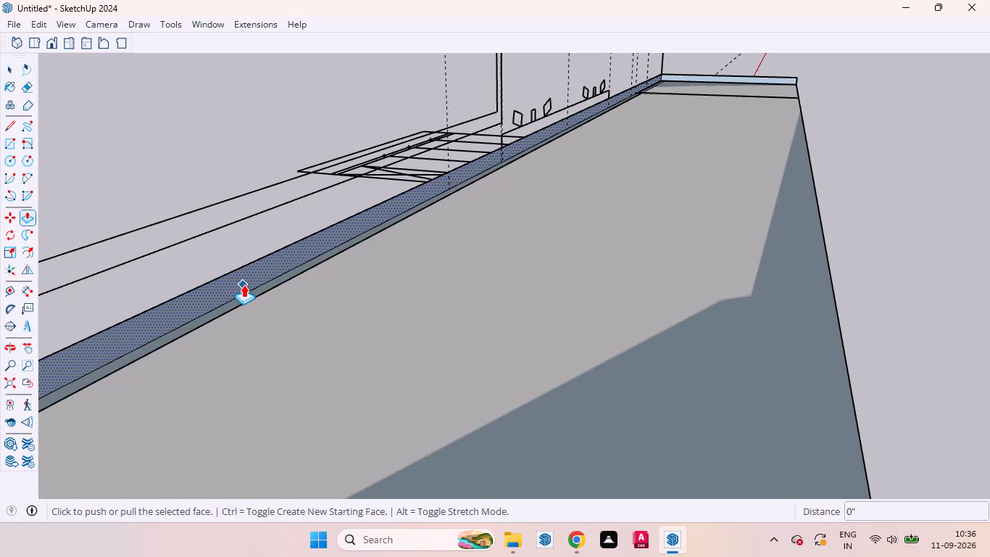
{"action": "left_click", "coordinate": [244, 284]}
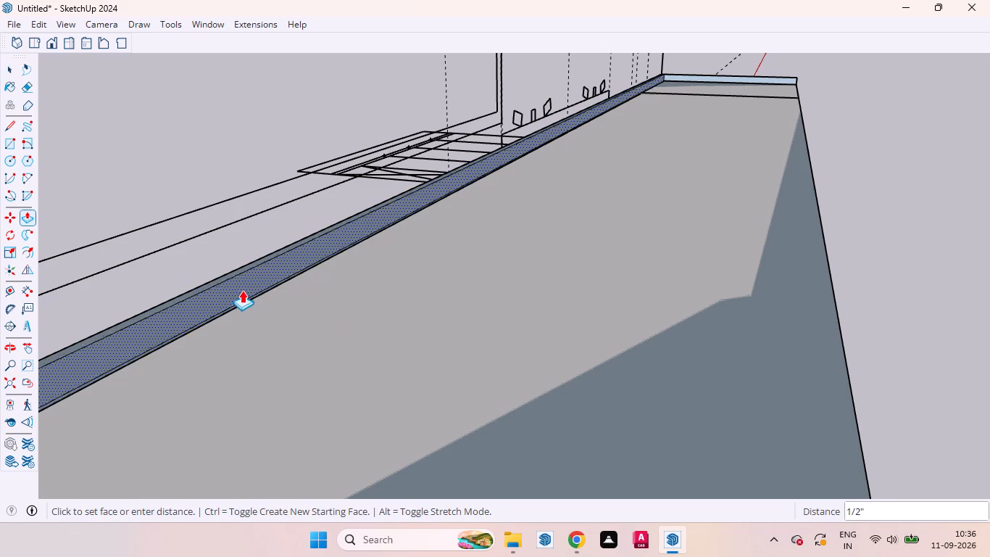
{"action": "scroll", "coordinate": [245, 326], "scroll_direction": "up", "scroll_amount": 5}
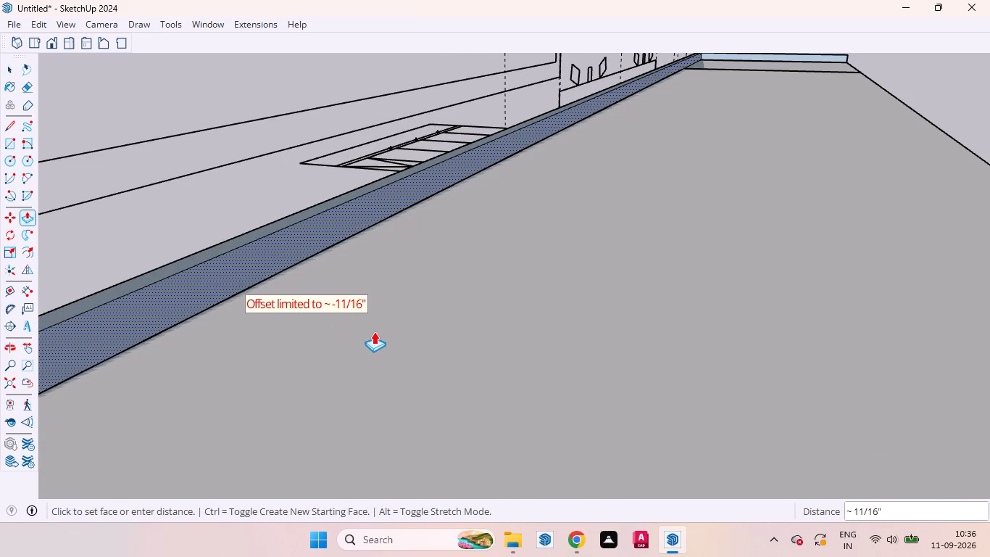
{"action": "left_click", "coordinate": [374, 331]}
Push/Pull the strip's same long face to the back edge of the base cabinets, about 1' 11 5/16".
{"action": "left_click", "coordinate": [217, 283]}
{"action": "scroll", "coordinate": [411, 325], "scroll_direction": "down", "scroll_amount": 5}
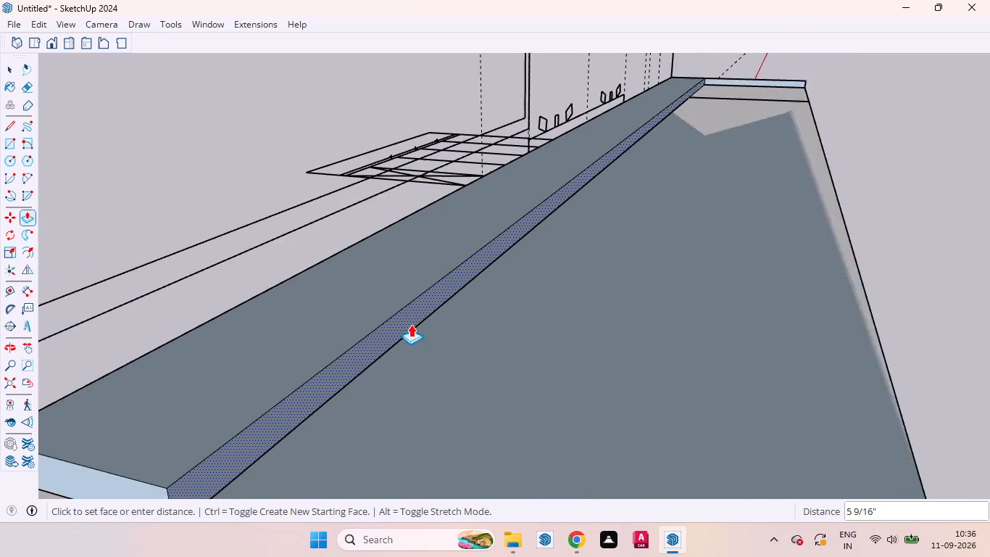
{"action": "scroll", "coordinate": [411, 324], "scroll_direction": "down", "scroll_amount": 7}
{"action": "scroll", "coordinate": [478, 370], "scroll_direction": "down", "scroll_amount": 6}
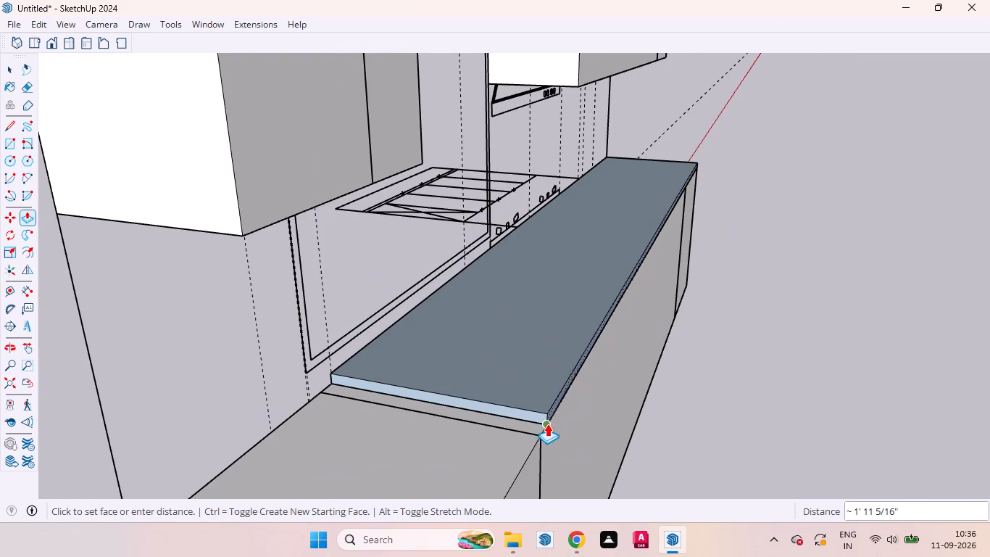
{"action": "left_click", "coordinate": [551, 424]}
{"action": "key", "text": "space"}
Extend the countertop slab's end face 2' 2" to the outer end of the crossed base cabinet.
{"action": "scroll", "coordinate": [502, 410], "scroll_direction": "up", "scroll_amount": 5}
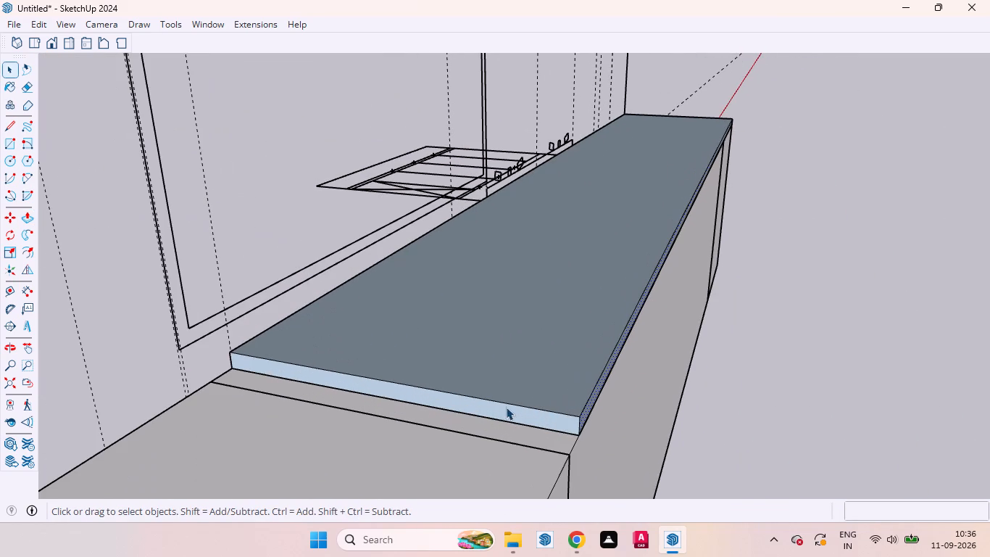
{"action": "left_click", "coordinate": [509, 410]}
{"action": "key", "text": "p"}
{"action": "left_click", "coordinate": [512, 409]}
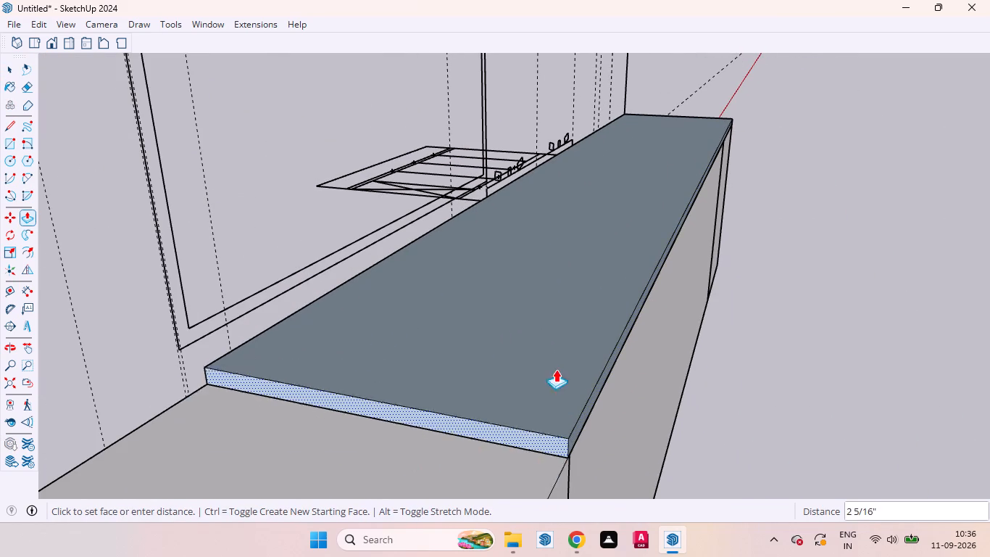
{"action": "scroll", "coordinate": [557, 368], "scroll_direction": "down", "scroll_amount": 13}
{"action": "left_click", "coordinate": [540, 442]}
{"action": "scroll", "coordinate": [623, 398], "scroll_direction": "down", "scroll_amount": 6}
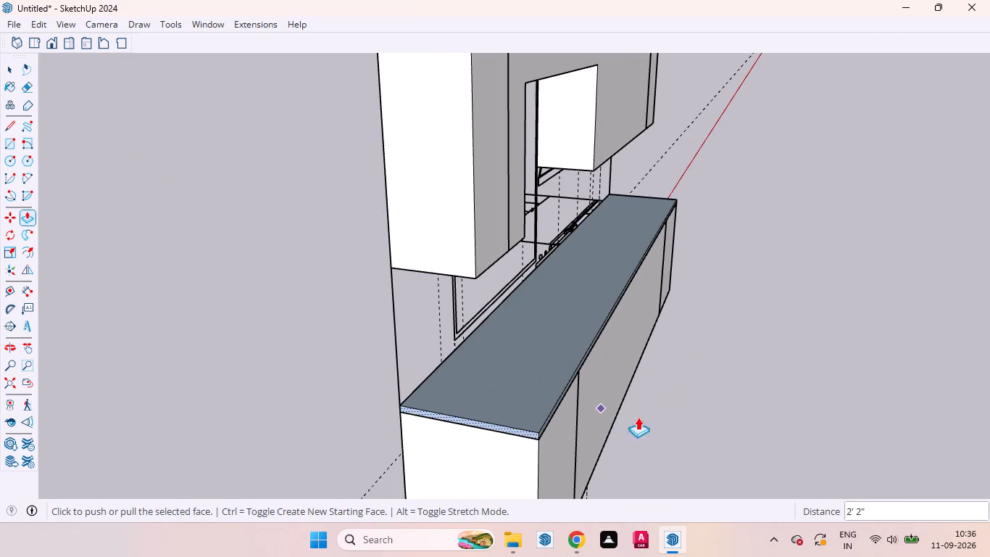
{"action": "key", "text": "space"}
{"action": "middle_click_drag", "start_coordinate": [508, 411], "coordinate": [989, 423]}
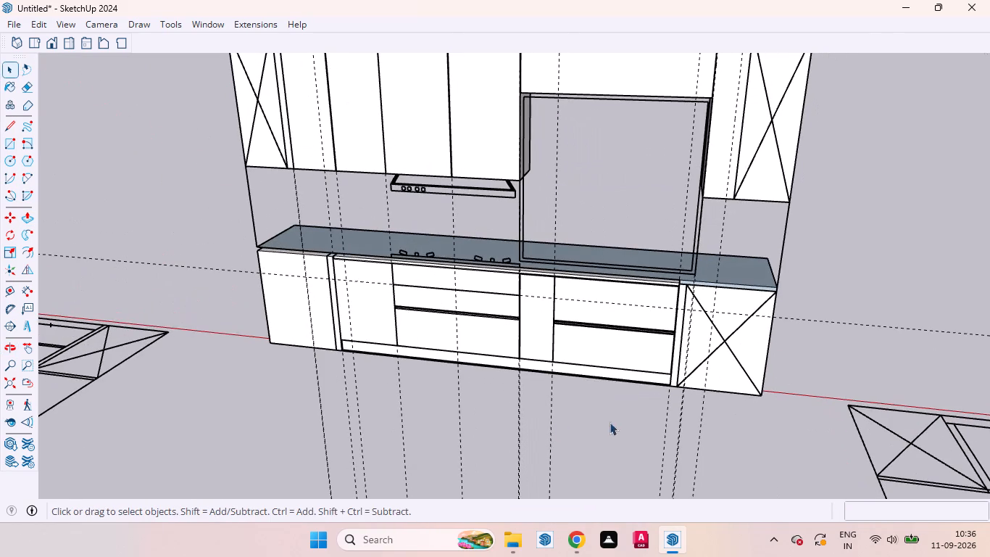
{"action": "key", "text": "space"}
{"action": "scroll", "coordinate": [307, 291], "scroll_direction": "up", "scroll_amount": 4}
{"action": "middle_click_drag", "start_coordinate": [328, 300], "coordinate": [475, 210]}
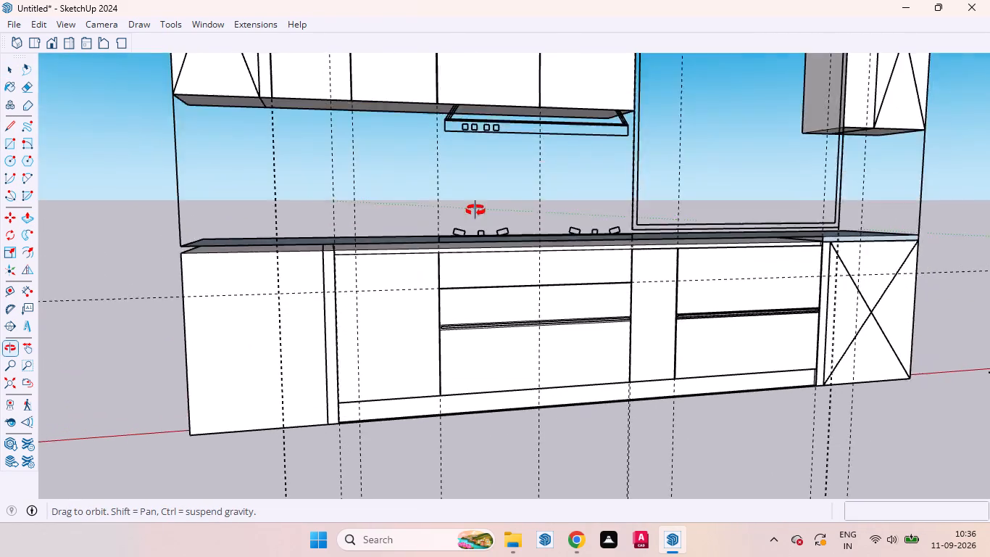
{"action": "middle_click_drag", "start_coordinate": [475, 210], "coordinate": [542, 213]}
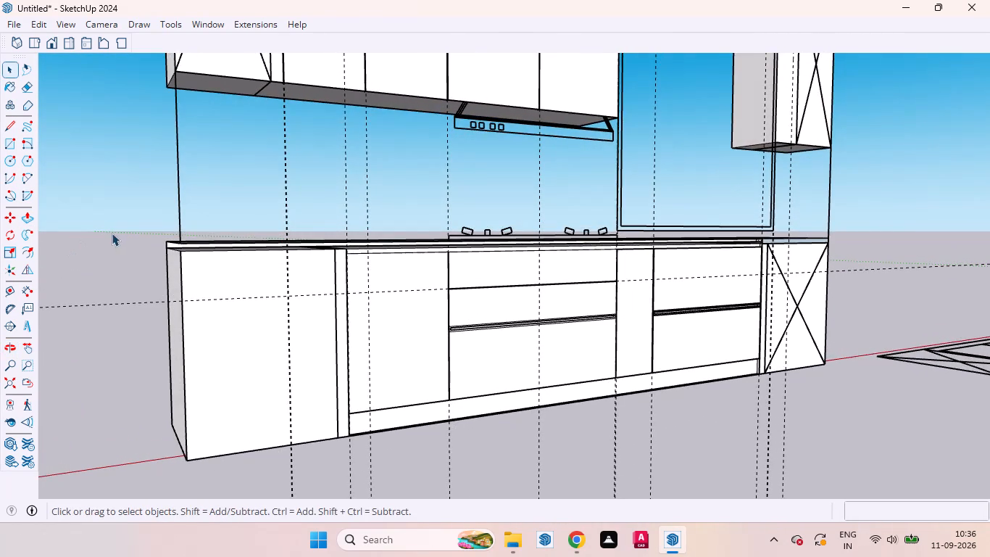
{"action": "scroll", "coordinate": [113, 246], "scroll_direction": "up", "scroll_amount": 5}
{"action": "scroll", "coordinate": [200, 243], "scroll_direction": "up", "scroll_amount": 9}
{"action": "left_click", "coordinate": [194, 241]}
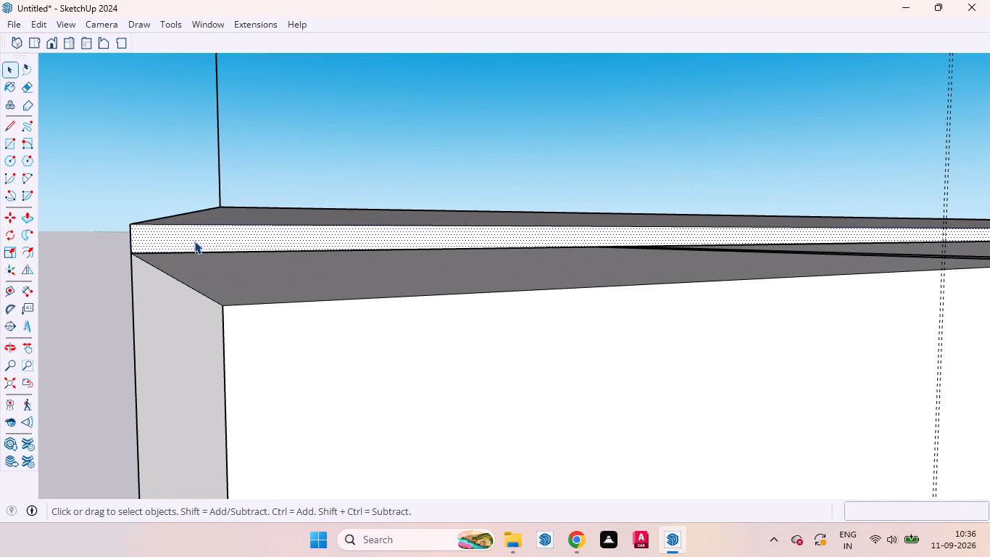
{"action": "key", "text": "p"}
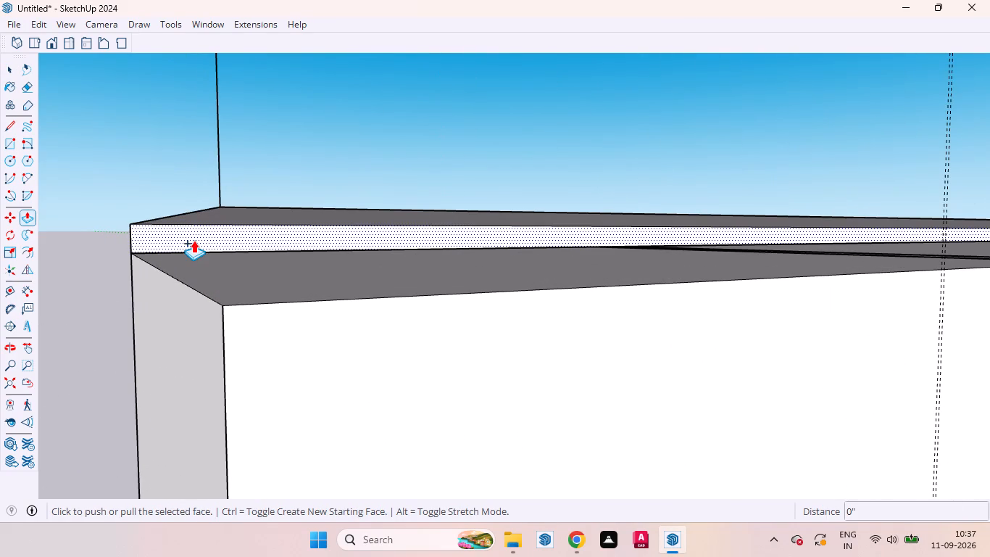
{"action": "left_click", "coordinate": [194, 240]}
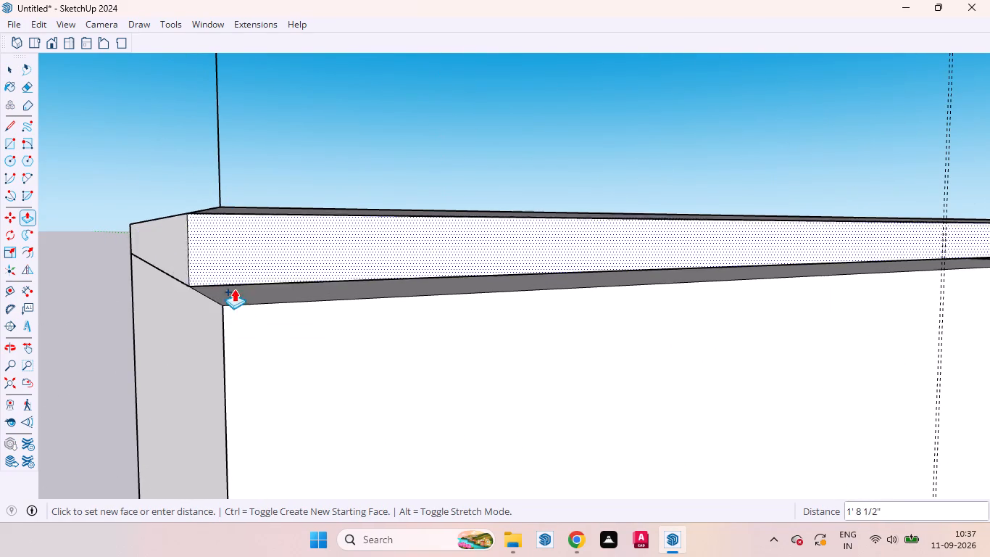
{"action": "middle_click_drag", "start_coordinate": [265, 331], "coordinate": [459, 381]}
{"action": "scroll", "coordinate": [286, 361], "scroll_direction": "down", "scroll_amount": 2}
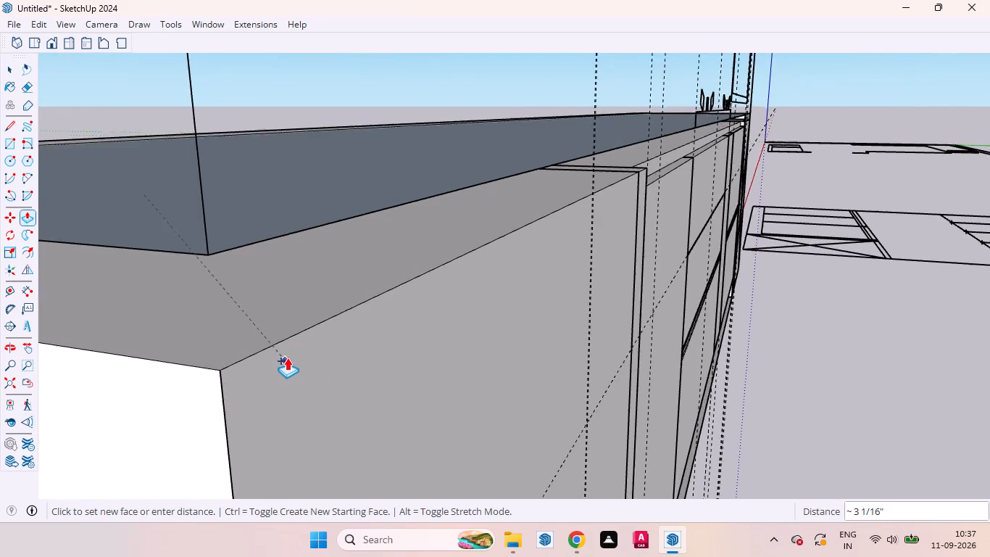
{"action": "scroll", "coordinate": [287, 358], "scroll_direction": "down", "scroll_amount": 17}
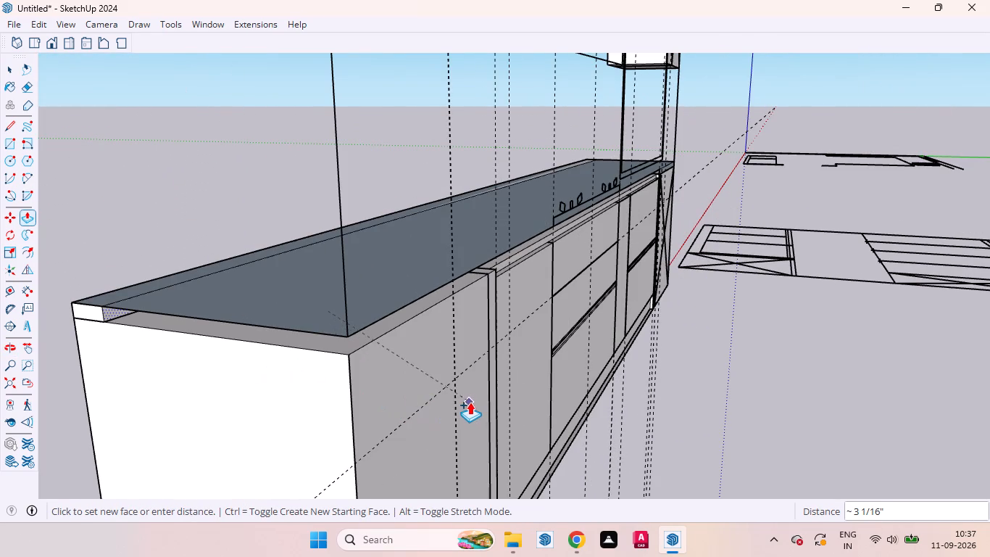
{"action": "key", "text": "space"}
Push/Pull the inner face at the countertop's rear edge forward 2' to the front corner of the end base cabinet.
{"action": "scroll", "coordinate": [75, 313], "scroll_direction": "up", "scroll_amount": 9}
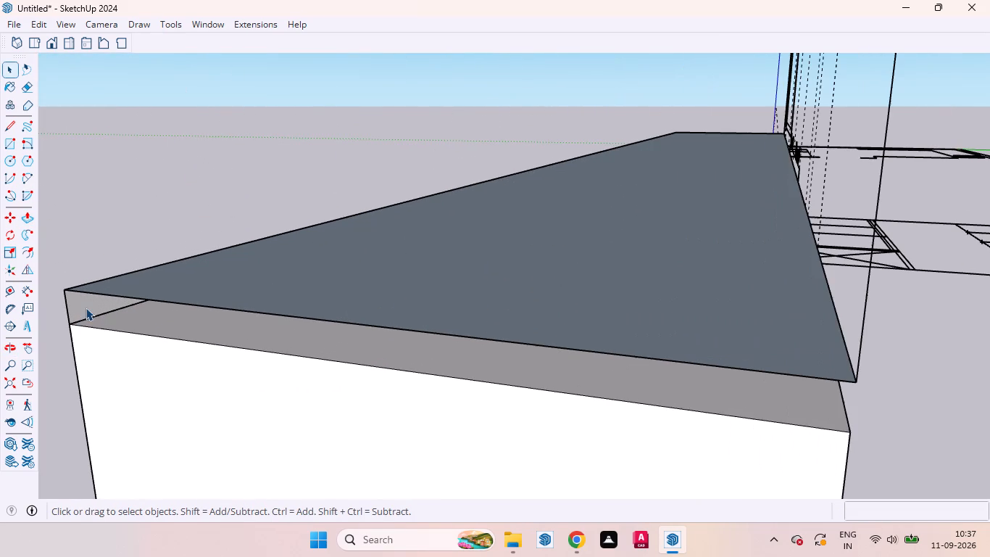
{"action": "left_click", "coordinate": [87, 306]}
{"action": "key", "text": "p"}
{"action": "left_click", "coordinate": [98, 300]}
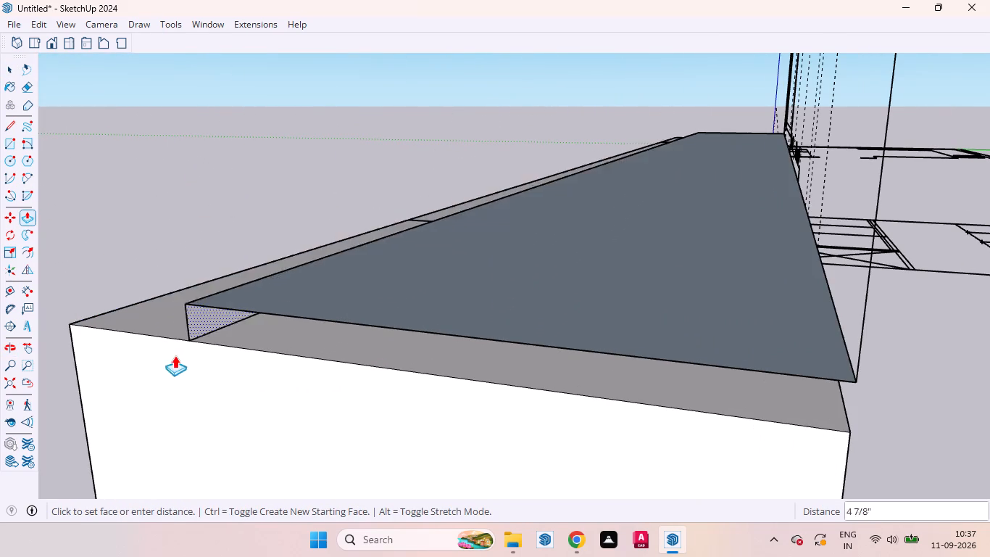
{"action": "left_click", "coordinate": [94, 315]}
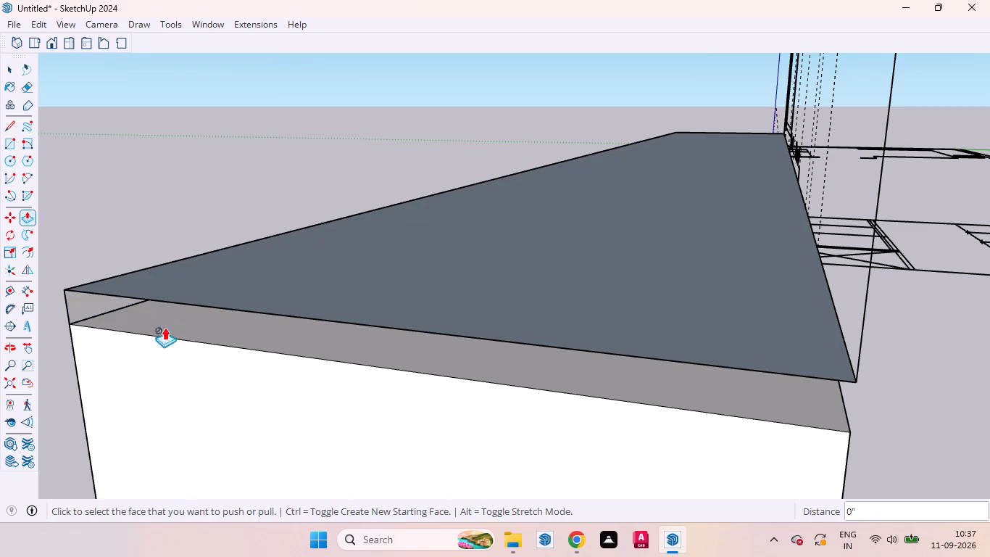
{"action": "left_click", "coordinate": [100, 301]}
{"action": "scroll", "coordinate": [201, 358], "scroll_direction": "down", "scroll_amount": 6}
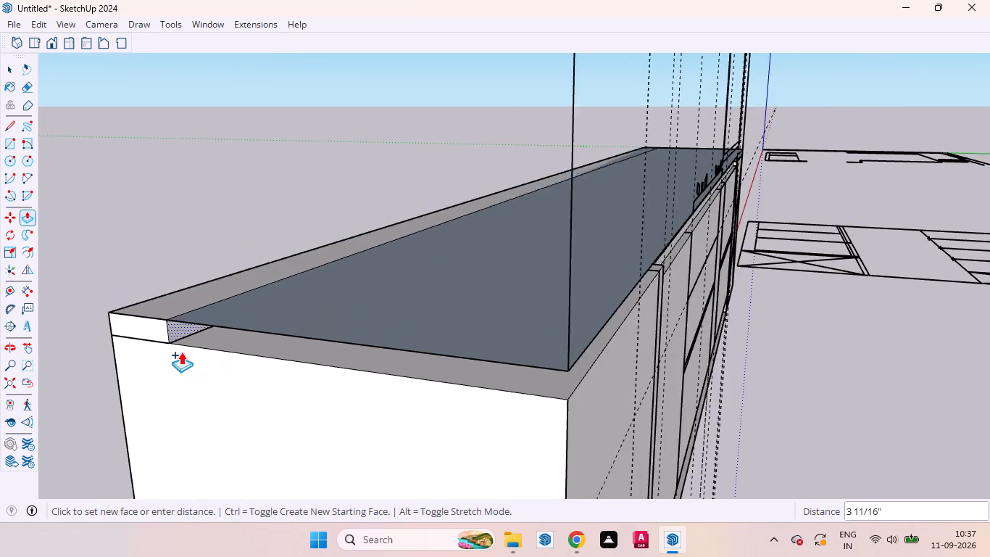
{"action": "scroll", "coordinate": [181, 352], "scroll_direction": "down", "scroll_amount": 5}
{"action": "left_click", "coordinate": [418, 379]}
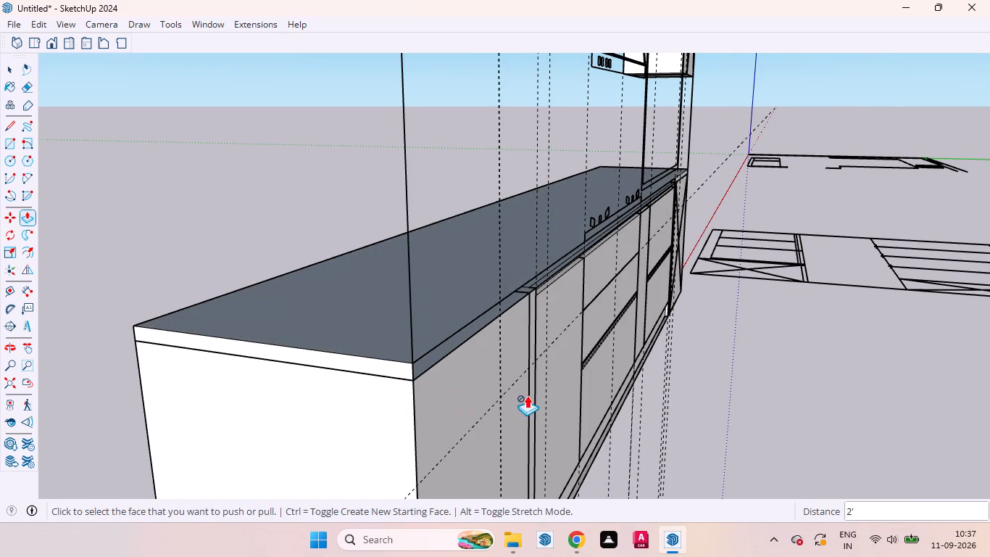
Draw a rectangle about 10' 11 1/2" by 1 3/16" along the countertop's open front edge, from its end corner to the crossed cabinet.
{"action": "middle_click_drag", "start_coordinate": [414, 374], "coordinate": [236, 310]}
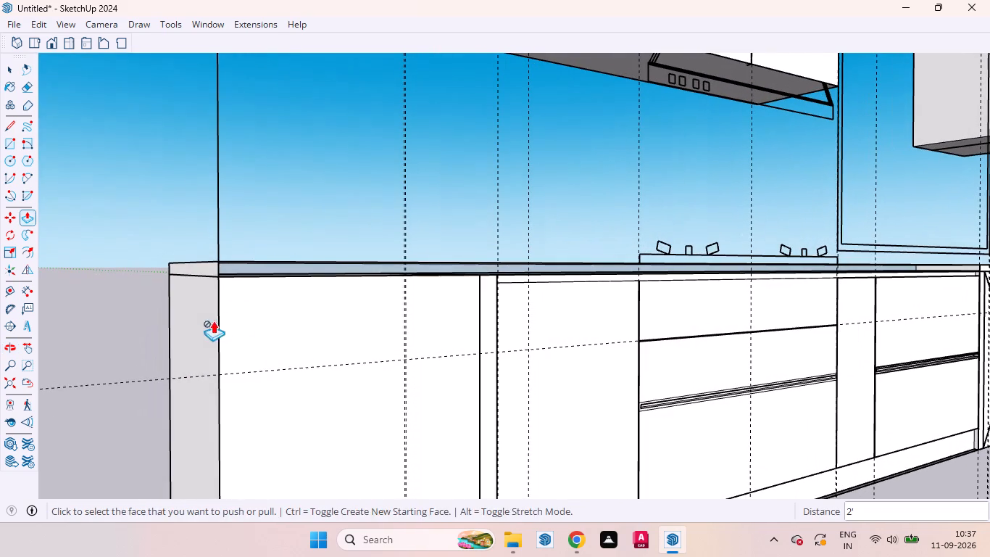
{"action": "key", "text": "space"}
{"action": "key", "text": "r"}
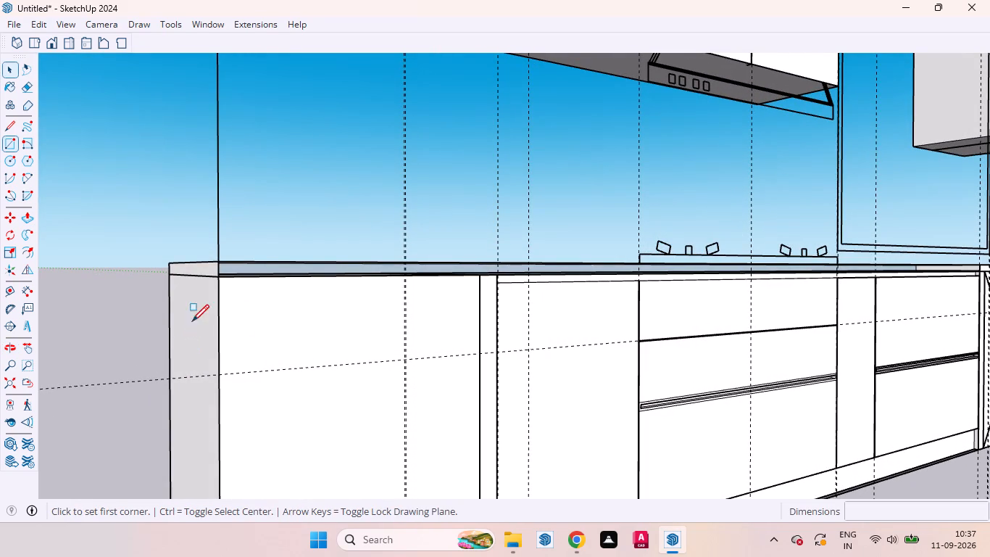
{"action": "scroll", "coordinate": [248, 265], "scroll_direction": "up", "scroll_amount": 4}
{"action": "left_click", "coordinate": [195, 261]}
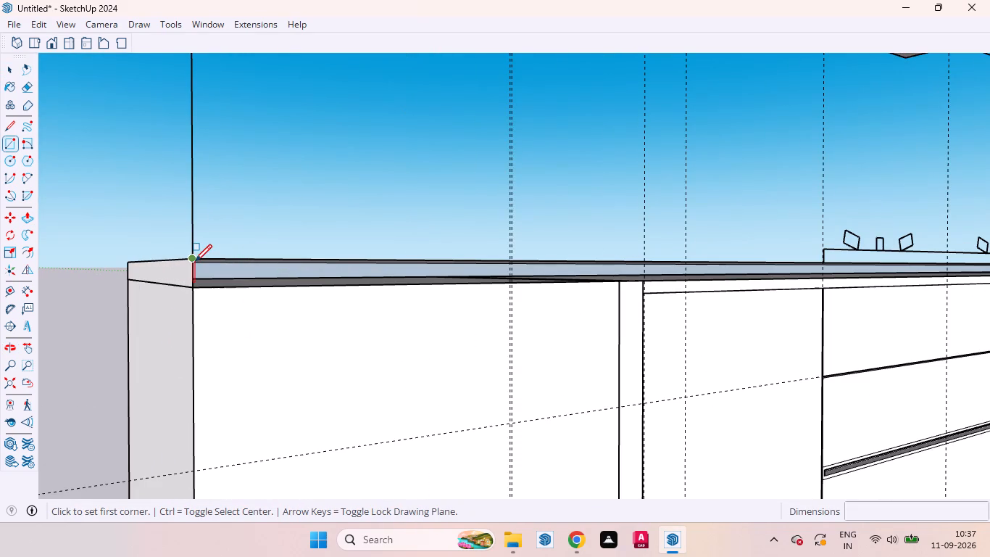
{"action": "scroll", "coordinate": [178, 321], "scroll_direction": "down", "scroll_amount": 17}
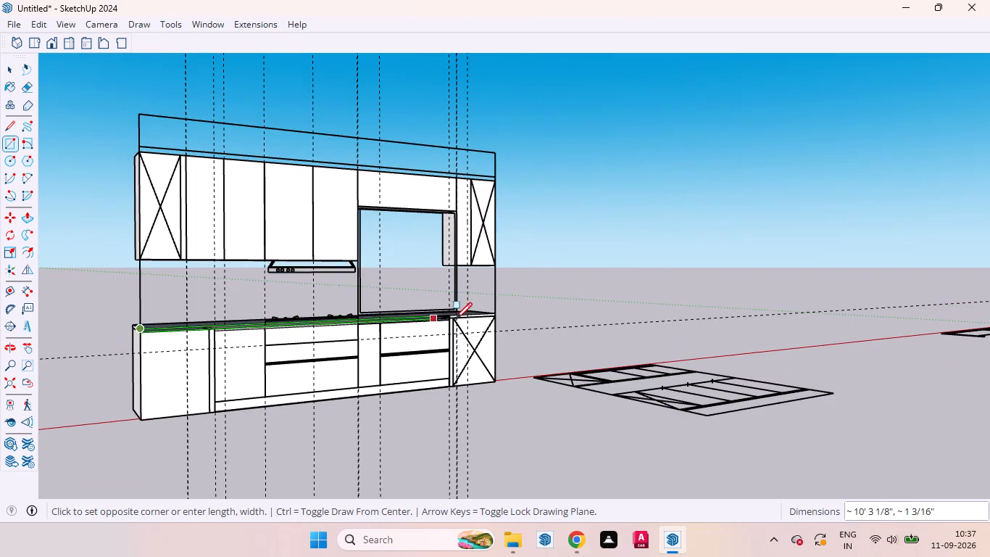
{"action": "scroll", "coordinate": [455, 319], "scroll_direction": "up", "scroll_amount": 20}
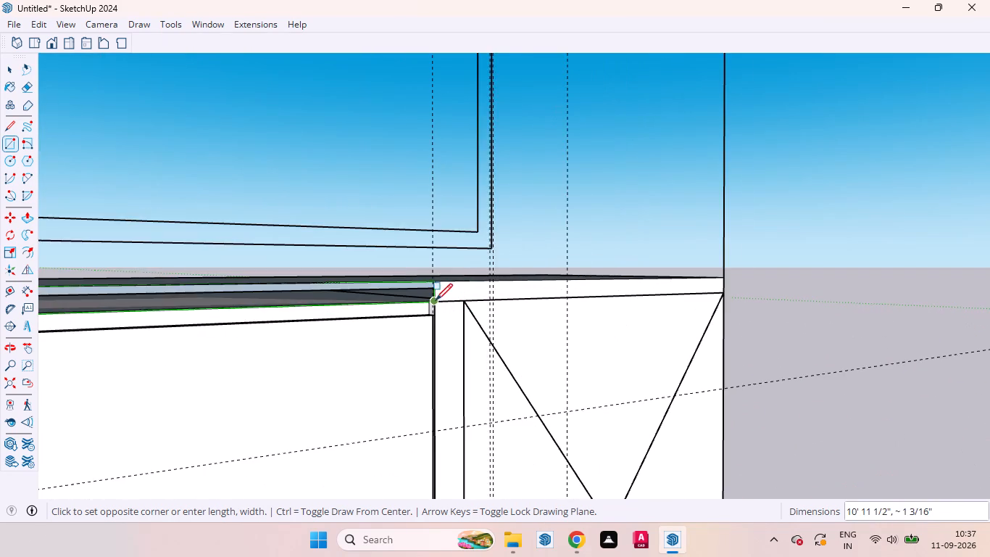
{"action": "scroll", "coordinate": [436, 300], "scroll_direction": "up", "scroll_amount": 9}
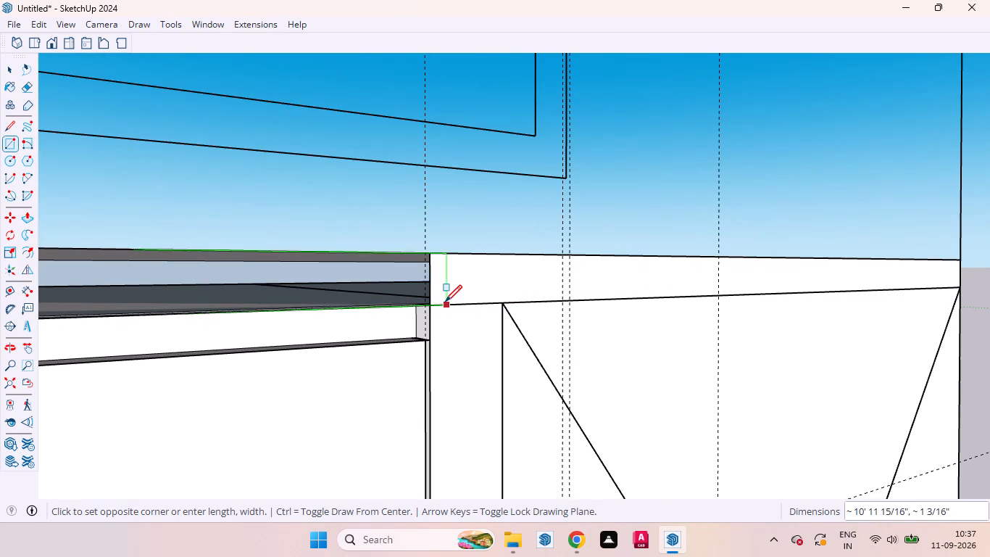
{"action": "left_click", "coordinate": [433, 302]}
Delete the face filling the backsplash area between the countertop and the upper cabinets.
{"action": "scroll", "coordinate": [481, 337], "scroll_direction": "down", "scroll_amount": 12}
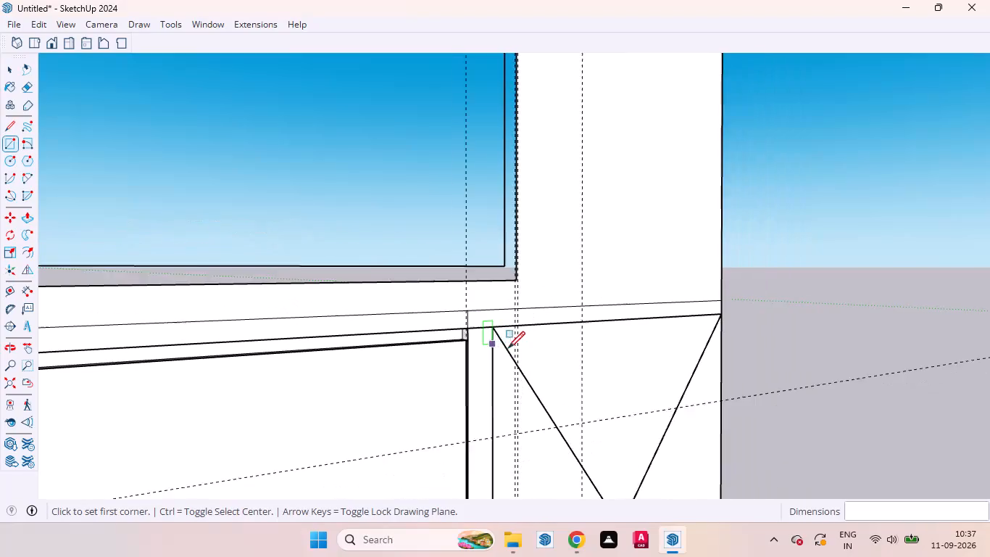
{"action": "scroll", "coordinate": [508, 348], "scroll_direction": "down", "scroll_amount": 1}
{"action": "key", "text": "space"}
{"action": "scroll", "coordinate": [648, 279], "scroll_direction": "down", "scroll_amount": 3}
{"action": "left_click", "coordinate": [630, 250]}
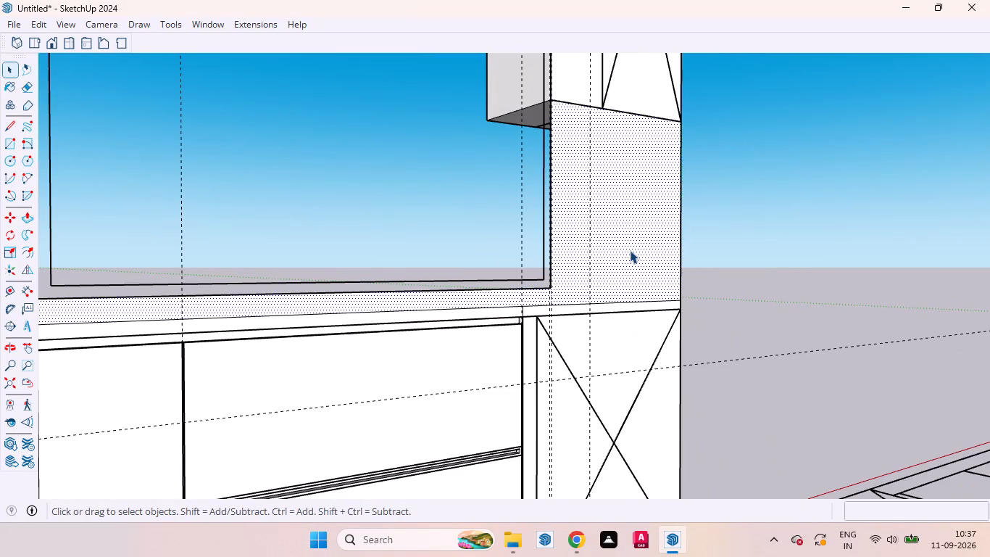
{"action": "key", "text": "Delete"}
{"action": "scroll", "coordinate": [677, 281], "scroll_direction": "down", "scroll_amount": 6}
{"action": "scroll", "coordinate": [462, 306], "scroll_direction": "up", "scroll_amount": 5}
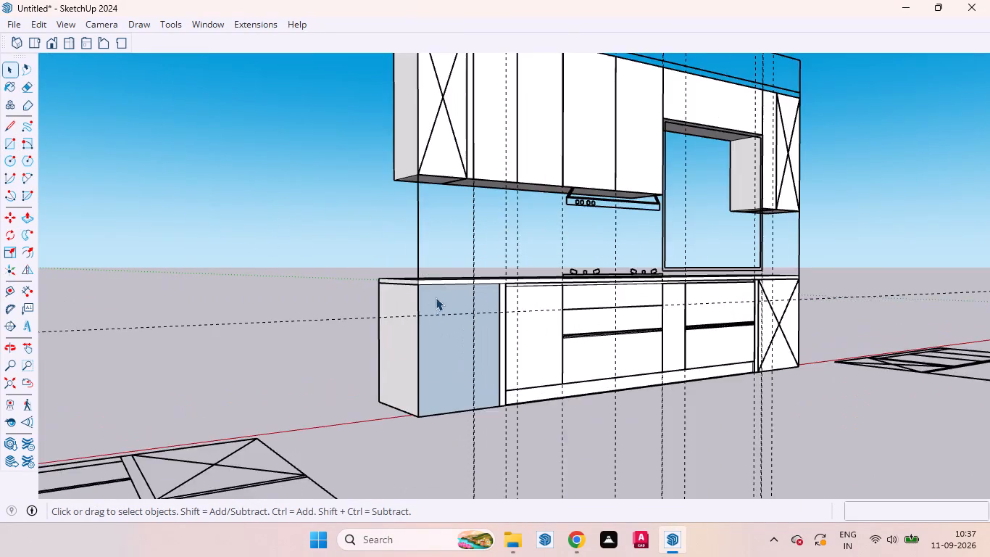
Reverse the front face of the uncrossed end base cabinet so its white side faces outward.
{"action": "scroll", "coordinate": [436, 297], "scroll_direction": "up", "scroll_amount": 3}
{"action": "middle_click_drag", "start_coordinate": [470, 302], "coordinate": [445, 305]}
{"action": "left_click", "coordinate": [418, 355]}
{"action": "right_click", "coordinate": [418, 355]}
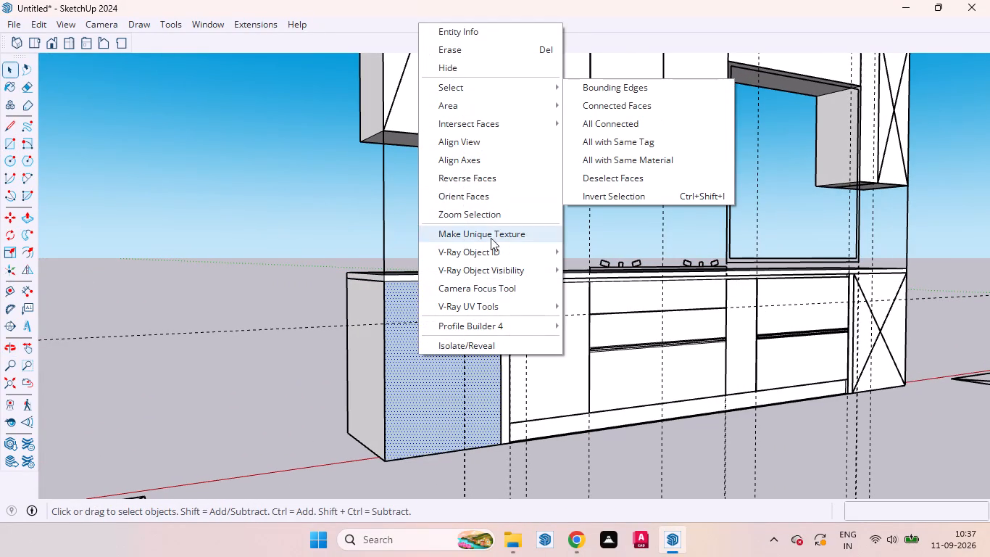
{"action": "left_click", "coordinate": [472, 181]}
{"action": "left_click", "coordinate": [257, 357]}
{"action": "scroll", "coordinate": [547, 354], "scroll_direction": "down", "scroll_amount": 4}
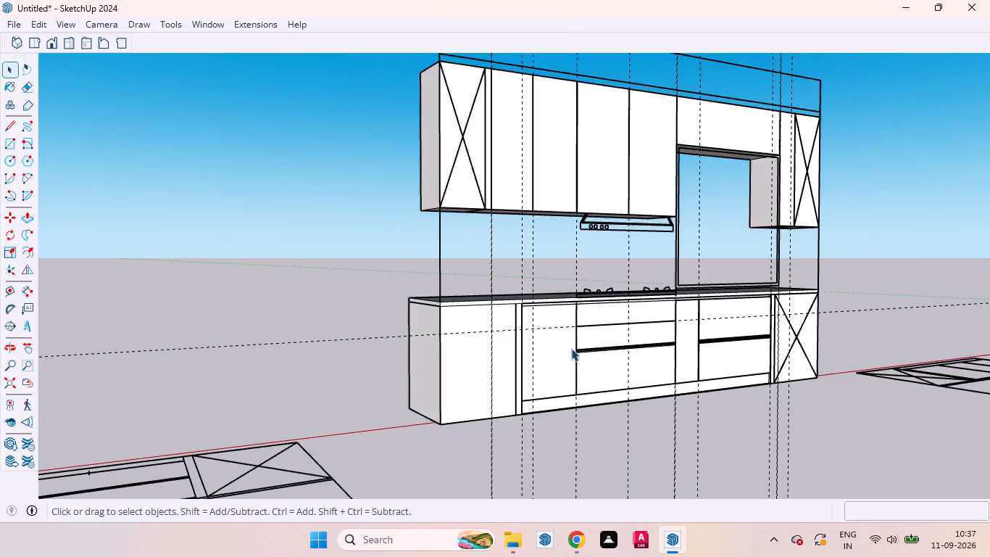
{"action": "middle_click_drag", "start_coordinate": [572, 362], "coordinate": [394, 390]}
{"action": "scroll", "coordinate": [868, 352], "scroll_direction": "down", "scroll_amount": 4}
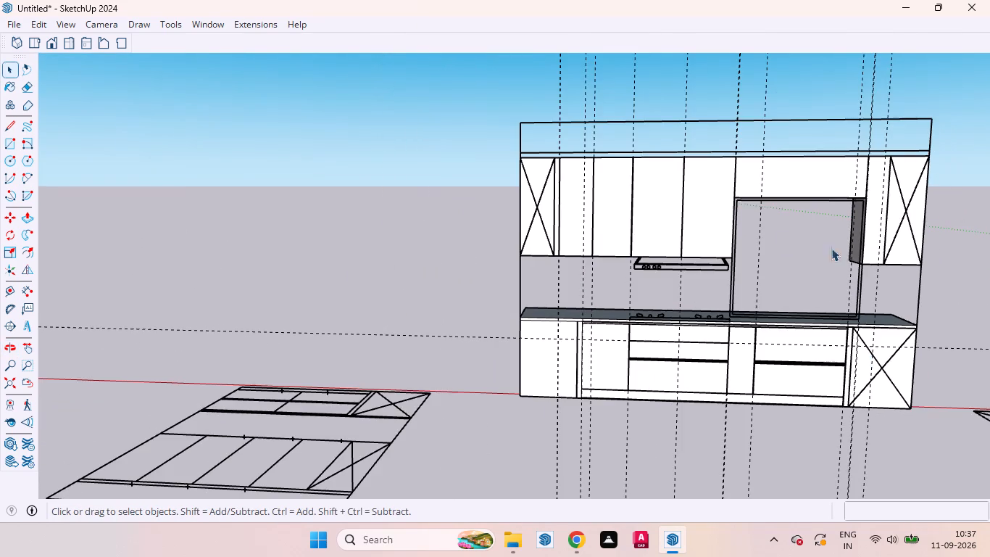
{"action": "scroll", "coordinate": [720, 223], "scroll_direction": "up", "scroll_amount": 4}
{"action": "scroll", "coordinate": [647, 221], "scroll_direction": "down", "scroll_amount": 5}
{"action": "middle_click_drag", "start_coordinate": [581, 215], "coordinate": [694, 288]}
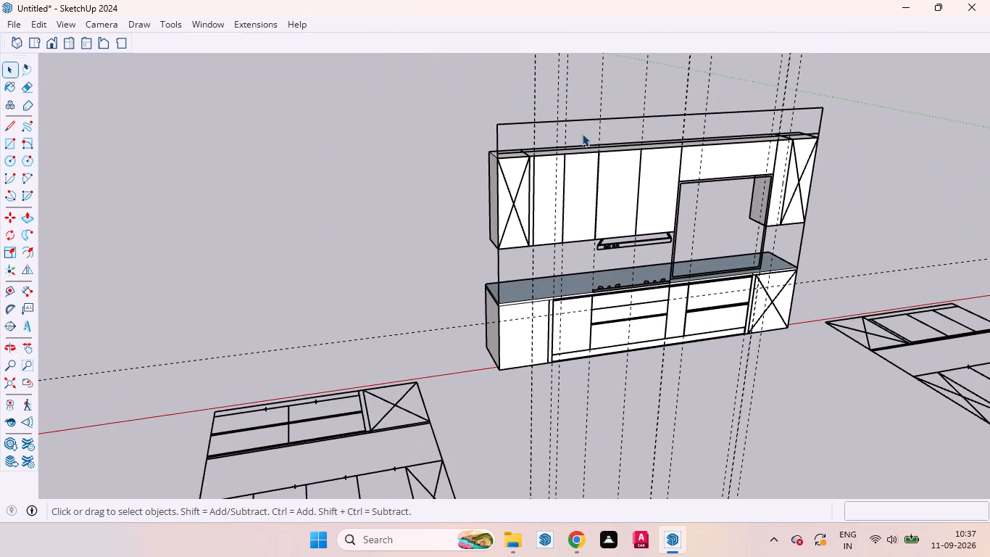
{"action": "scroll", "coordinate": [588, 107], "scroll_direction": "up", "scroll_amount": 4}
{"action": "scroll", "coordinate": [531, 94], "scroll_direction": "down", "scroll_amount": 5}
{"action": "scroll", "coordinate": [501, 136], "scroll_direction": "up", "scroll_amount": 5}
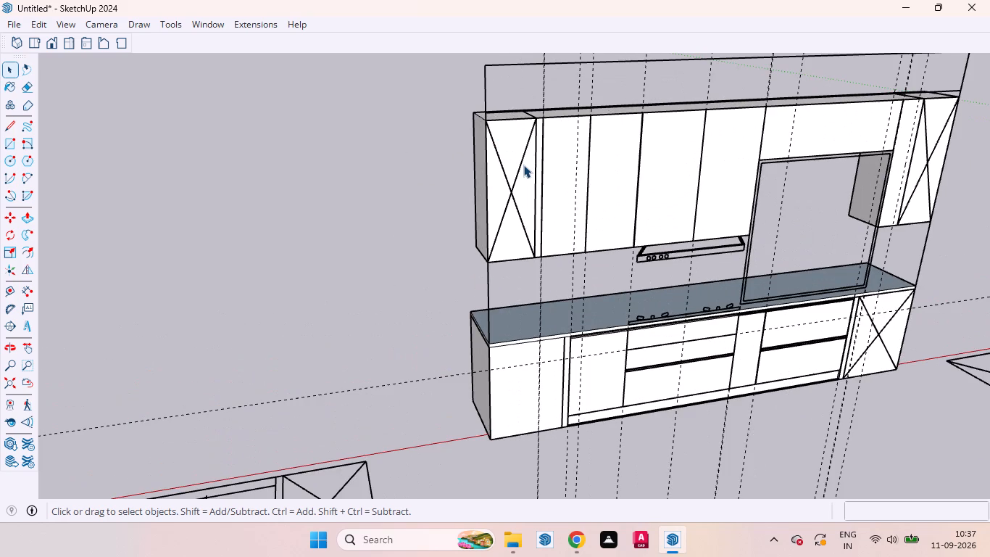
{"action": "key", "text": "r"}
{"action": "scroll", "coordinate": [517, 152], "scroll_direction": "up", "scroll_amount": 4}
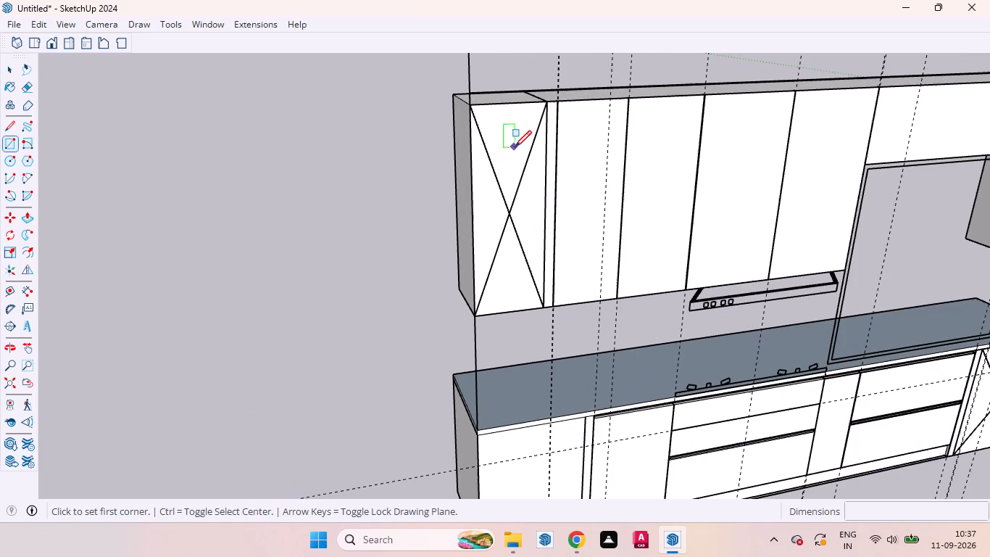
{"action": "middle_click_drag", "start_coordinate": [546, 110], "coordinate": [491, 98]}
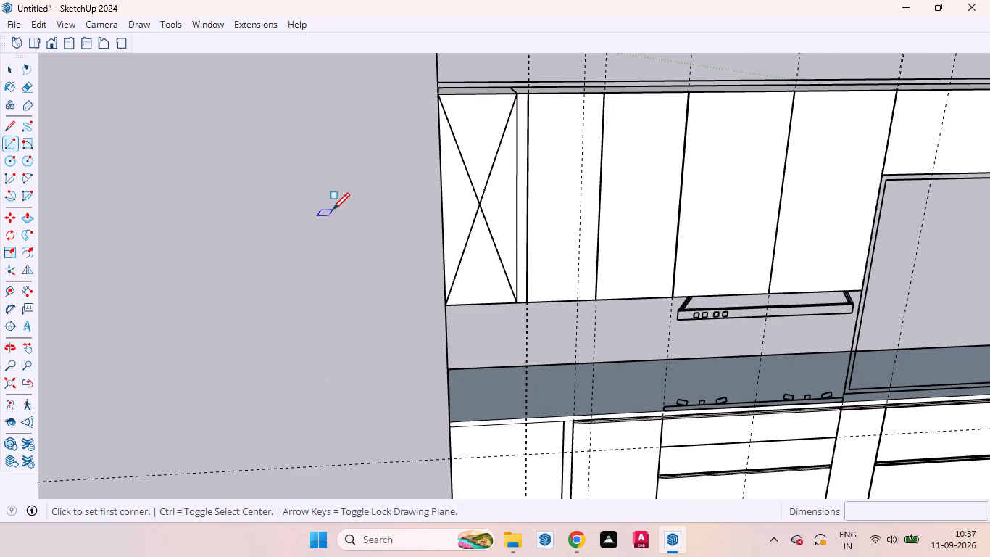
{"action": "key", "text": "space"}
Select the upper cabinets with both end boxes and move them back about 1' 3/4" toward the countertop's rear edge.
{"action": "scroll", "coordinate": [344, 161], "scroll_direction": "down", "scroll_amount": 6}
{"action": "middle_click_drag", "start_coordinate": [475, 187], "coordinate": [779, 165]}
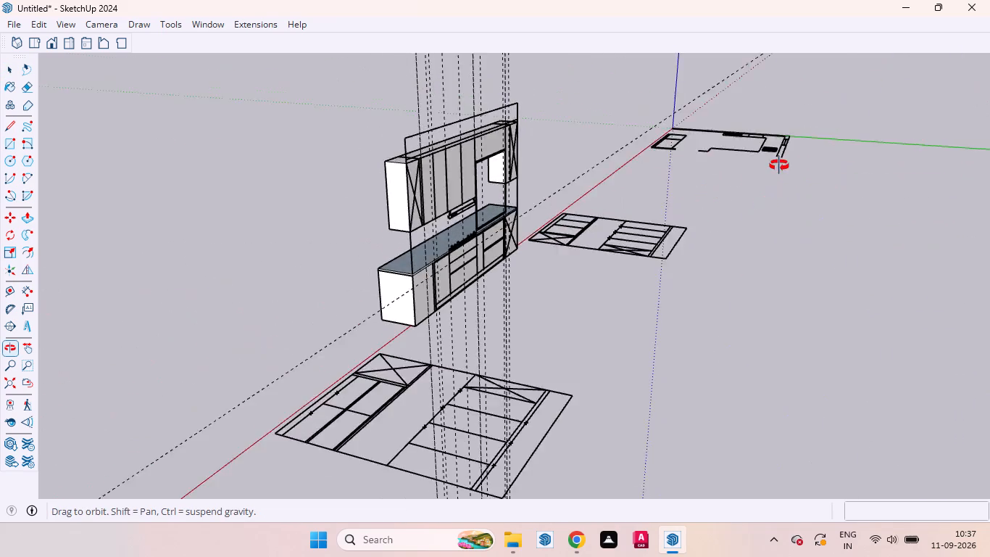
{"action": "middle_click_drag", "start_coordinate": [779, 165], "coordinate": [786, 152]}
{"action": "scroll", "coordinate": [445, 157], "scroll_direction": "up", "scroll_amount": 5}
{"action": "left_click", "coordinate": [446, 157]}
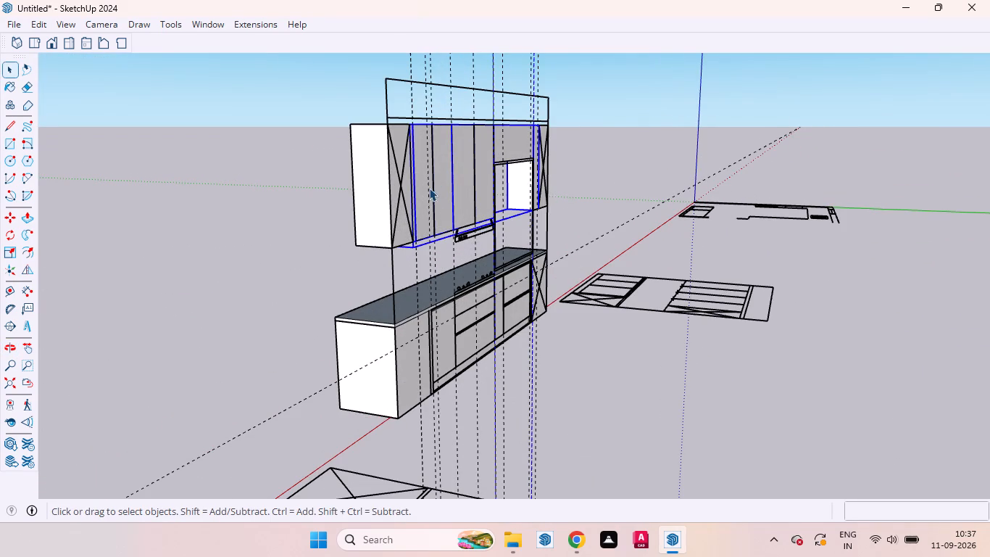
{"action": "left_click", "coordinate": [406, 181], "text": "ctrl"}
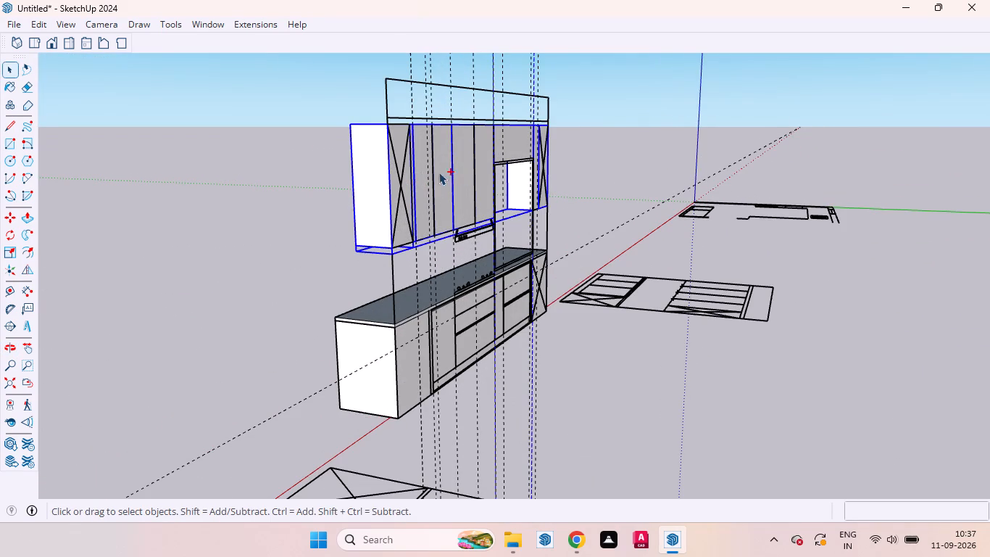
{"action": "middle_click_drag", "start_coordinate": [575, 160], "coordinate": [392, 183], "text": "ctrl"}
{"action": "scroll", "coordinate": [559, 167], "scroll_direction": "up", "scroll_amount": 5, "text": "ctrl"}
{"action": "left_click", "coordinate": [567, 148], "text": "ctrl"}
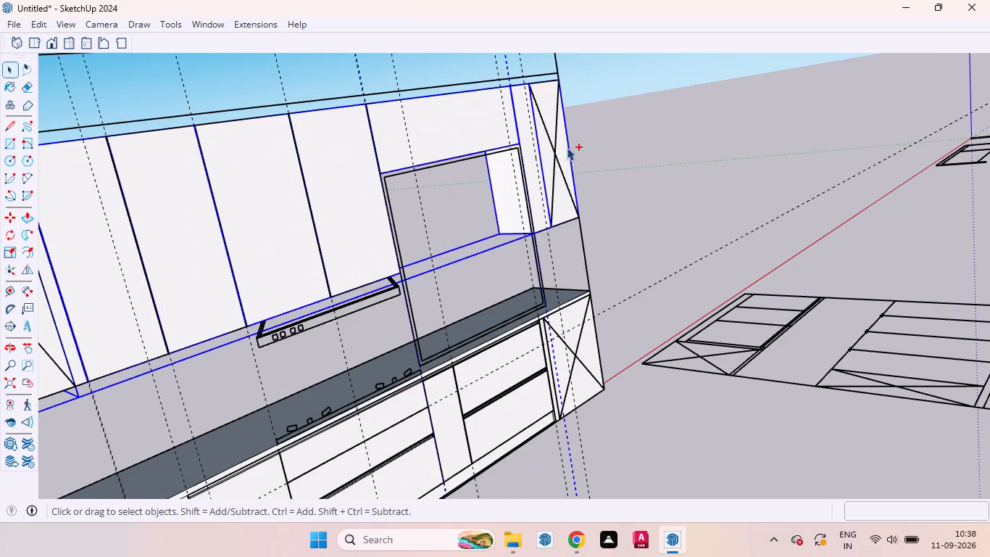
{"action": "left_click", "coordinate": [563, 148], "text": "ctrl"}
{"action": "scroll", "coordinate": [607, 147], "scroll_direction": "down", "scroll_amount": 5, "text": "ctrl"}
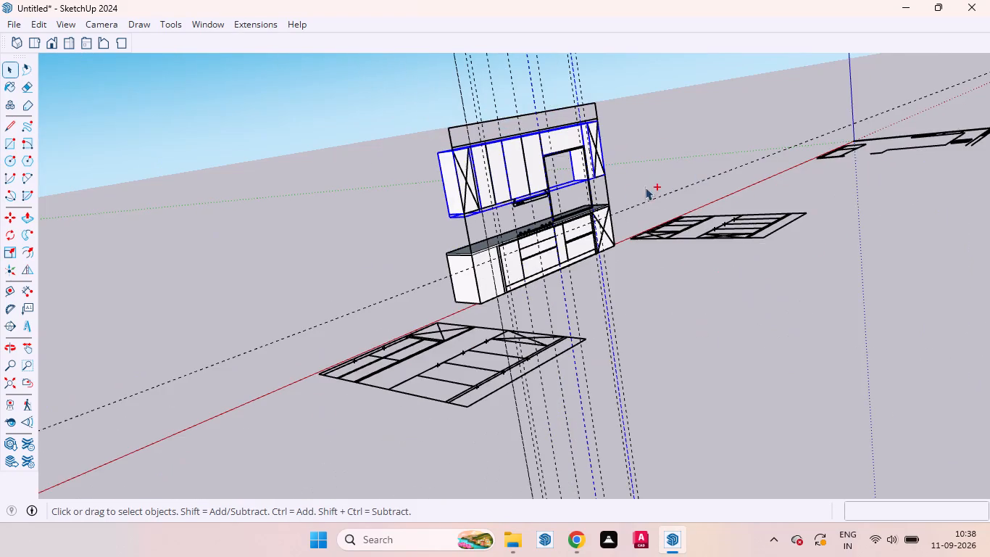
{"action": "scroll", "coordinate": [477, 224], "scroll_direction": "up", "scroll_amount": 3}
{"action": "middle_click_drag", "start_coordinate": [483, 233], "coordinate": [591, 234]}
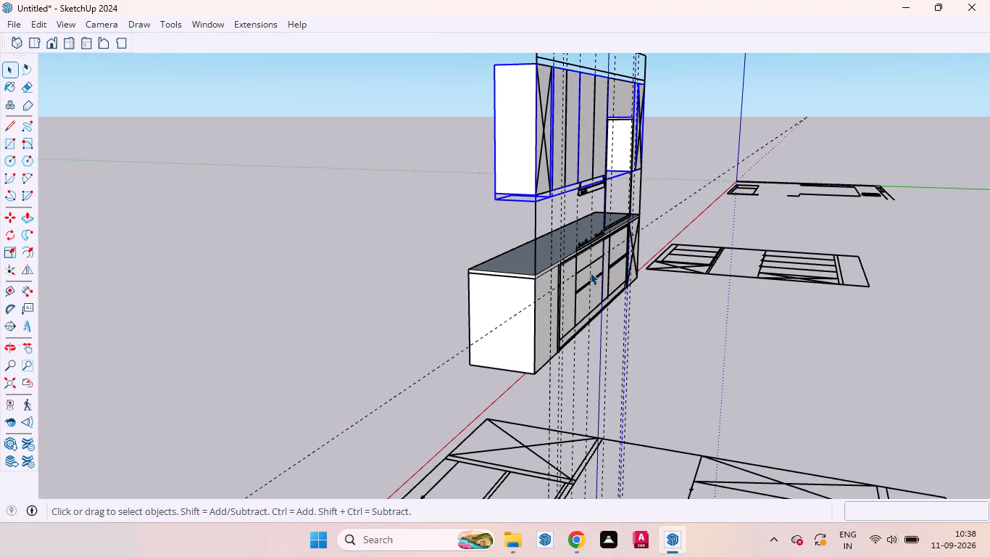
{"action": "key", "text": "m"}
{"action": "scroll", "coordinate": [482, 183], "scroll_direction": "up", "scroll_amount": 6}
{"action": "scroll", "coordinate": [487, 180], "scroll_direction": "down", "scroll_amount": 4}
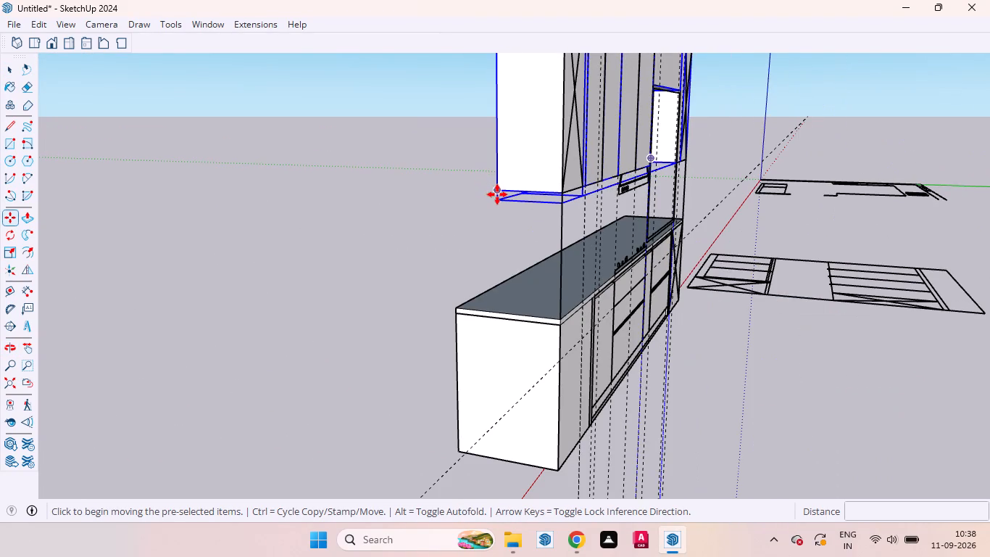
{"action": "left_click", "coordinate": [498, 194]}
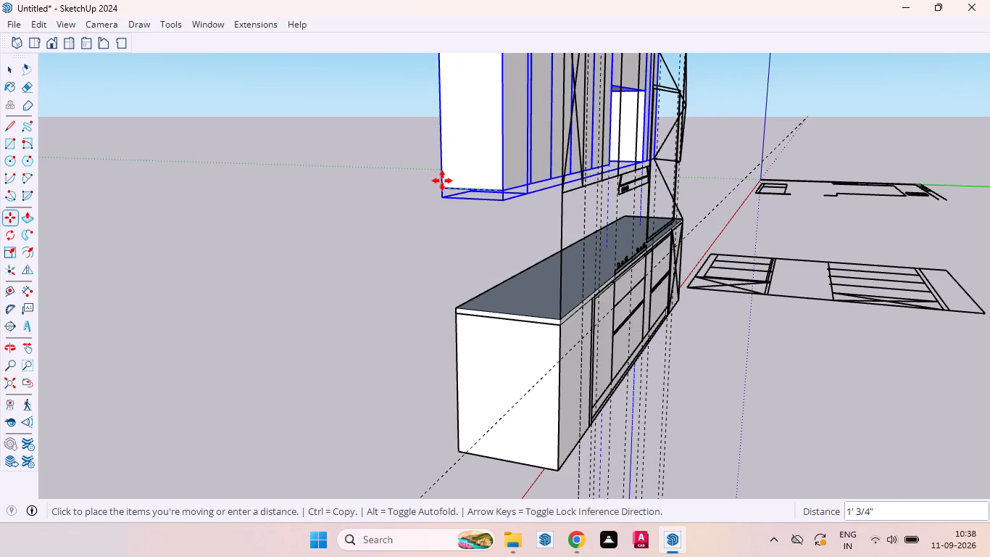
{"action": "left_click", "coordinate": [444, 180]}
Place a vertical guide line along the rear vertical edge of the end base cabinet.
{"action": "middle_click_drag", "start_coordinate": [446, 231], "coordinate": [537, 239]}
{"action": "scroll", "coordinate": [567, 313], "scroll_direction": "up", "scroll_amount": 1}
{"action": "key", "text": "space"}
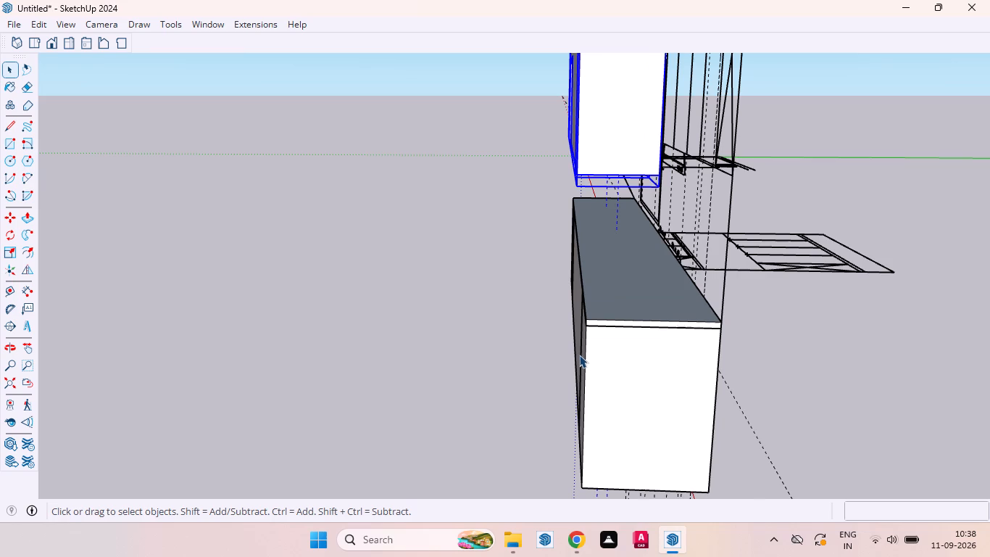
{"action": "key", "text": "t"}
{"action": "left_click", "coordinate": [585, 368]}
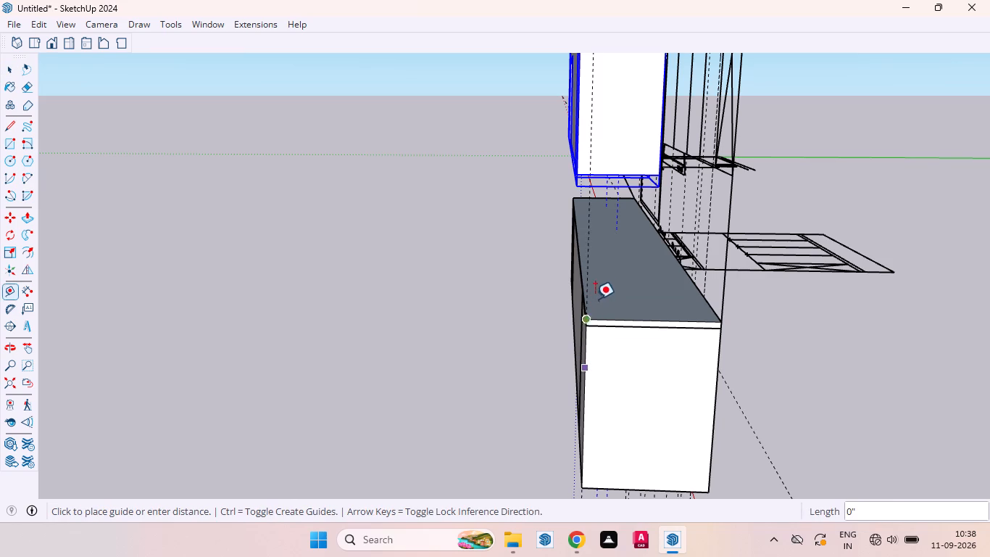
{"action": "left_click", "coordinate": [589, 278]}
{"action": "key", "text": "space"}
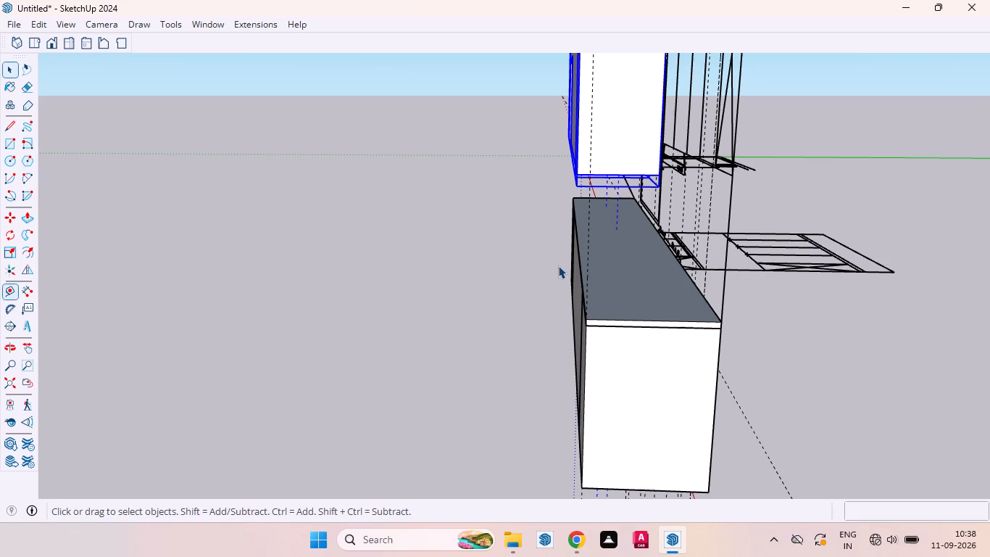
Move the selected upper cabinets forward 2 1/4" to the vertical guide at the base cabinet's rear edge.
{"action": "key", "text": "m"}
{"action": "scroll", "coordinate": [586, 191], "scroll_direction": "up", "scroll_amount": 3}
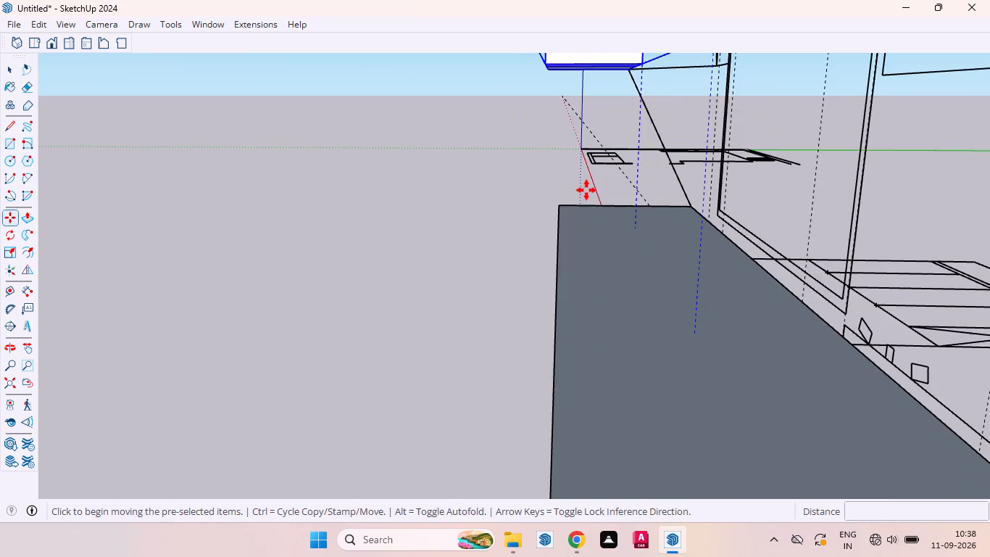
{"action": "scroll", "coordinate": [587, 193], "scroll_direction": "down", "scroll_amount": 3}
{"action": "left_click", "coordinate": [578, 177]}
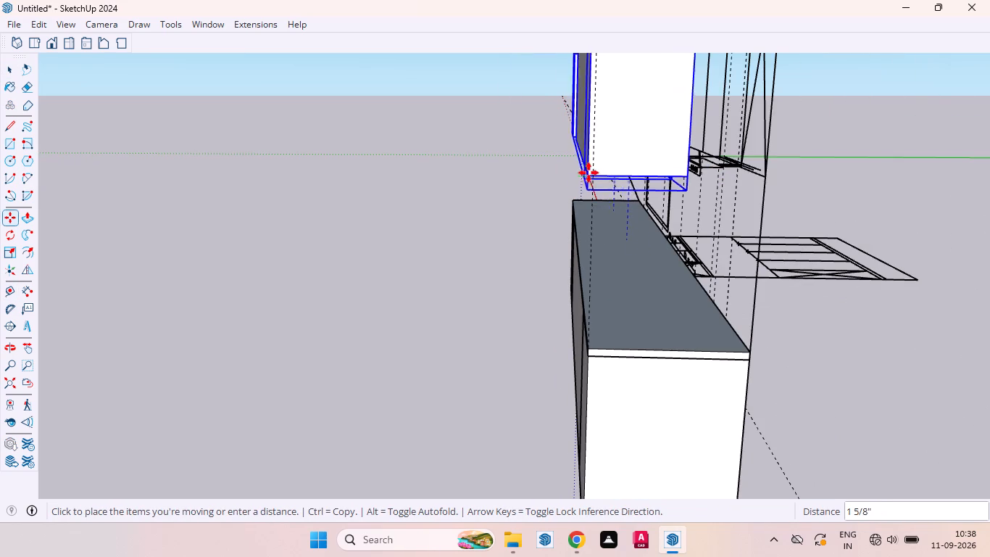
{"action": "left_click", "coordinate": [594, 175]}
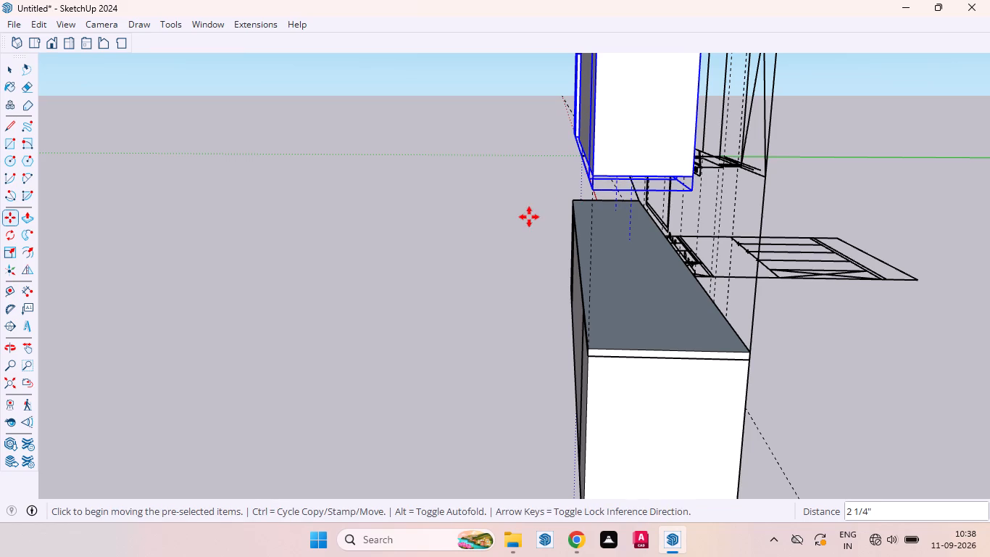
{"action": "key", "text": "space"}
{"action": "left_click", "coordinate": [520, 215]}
Examine how the moved upper cabinets sit over the countertop and relative to the crossed end panels.
{"action": "scroll", "coordinate": [525, 213], "scroll_direction": "down", "scroll_amount": 4}
{"action": "middle_click_drag", "start_coordinate": [569, 228], "coordinate": [284, 226]}
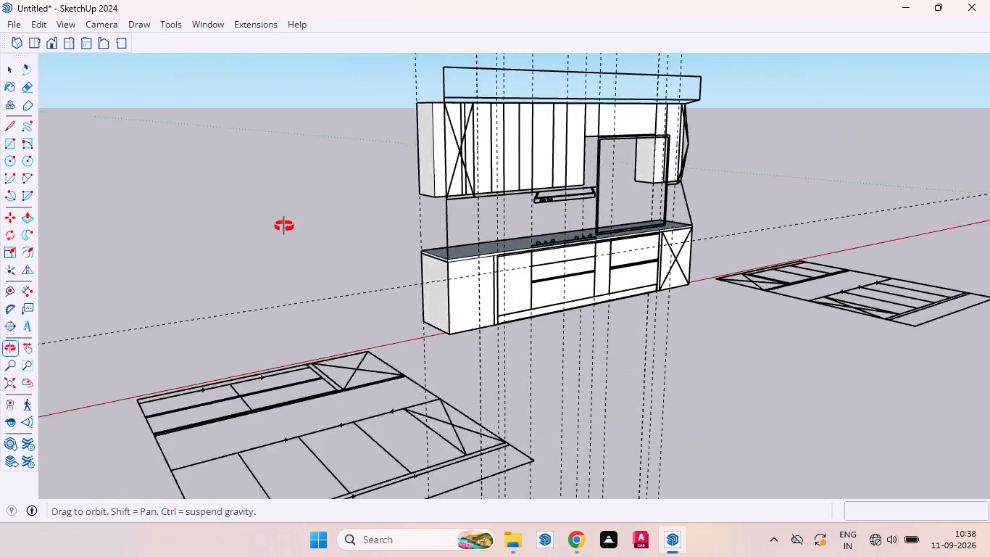
{"action": "middle_click_drag", "start_coordinate": [284, 226], "coordinate": [388, 242]}
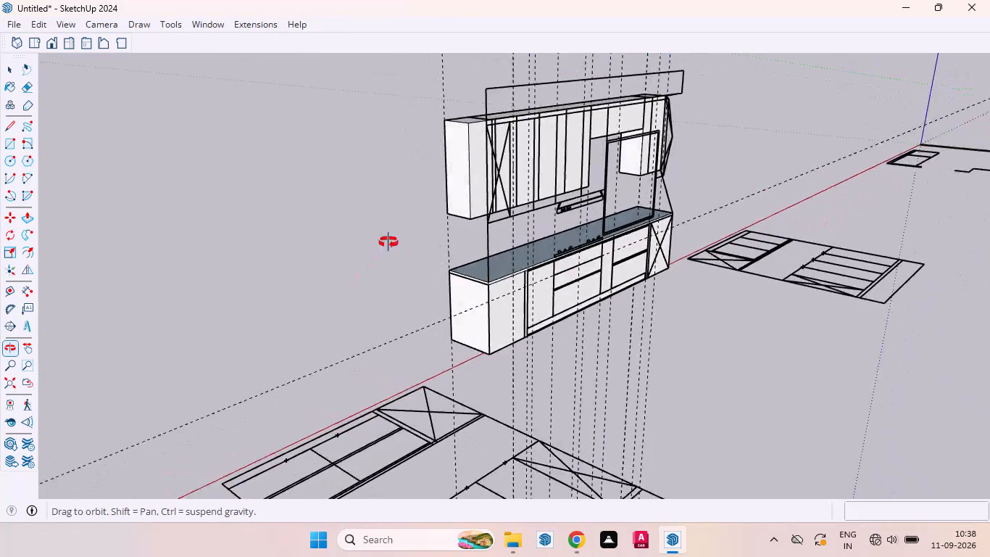
{"action": "middle_click_drag", "start_coordinate": [388, 242], "coordinate": [517, 339]}
{"action": "scroll", "coordinate": [568, 168], "scroll_direction": "up", "scroll_amount": 6}
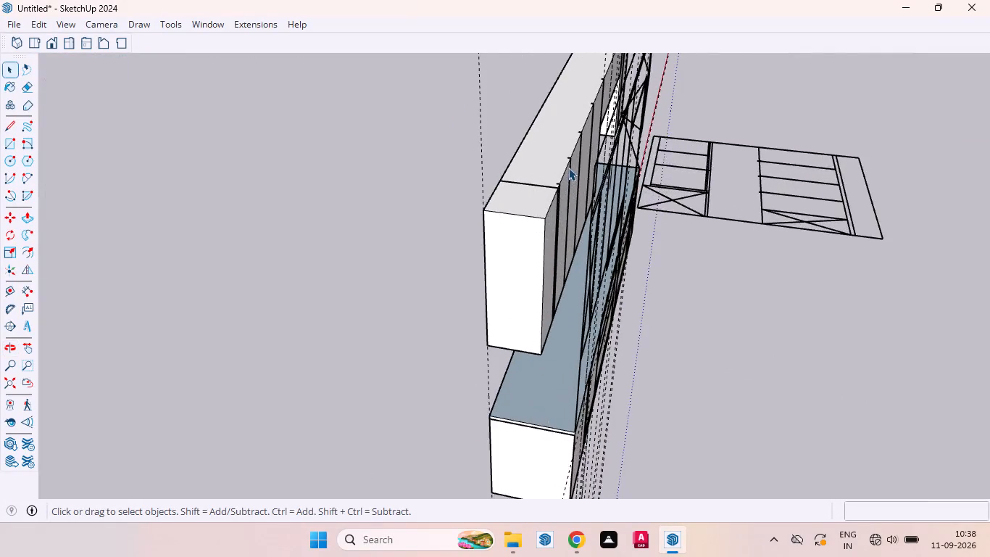
{"action": "scroll", "coordinate": [568, 168], "scroll_direction": "up", "scroll_amount": 20}
{"action": "scroll", "coordinate": [576, 186], "scroll_direction": "down", "scroll_amount": 6}
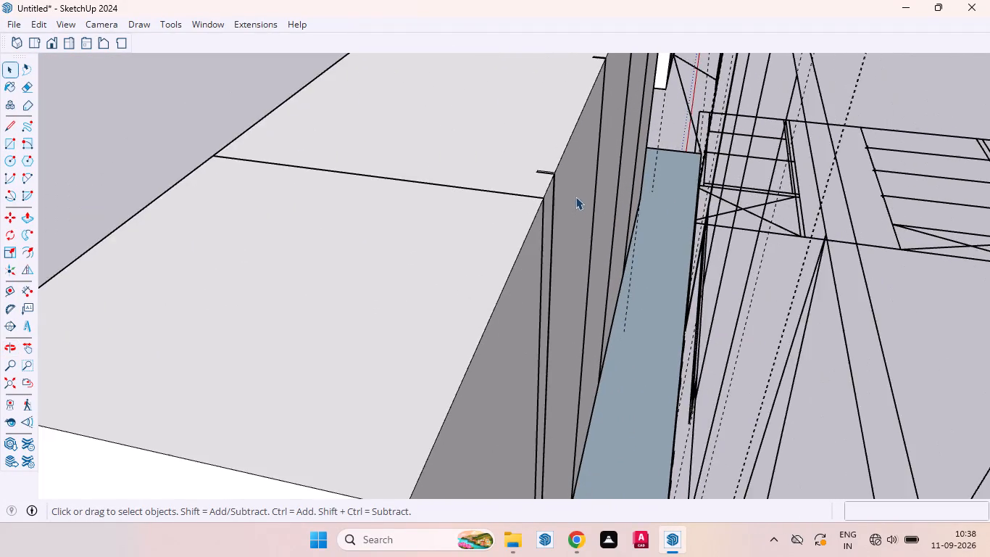
{"action": "scroll", "coordinate": [563, 200], "scroll_direction": "down", "scroll_amount": 14}
{"action": "middle_click_drag", "start_coordinate": [623, 231], "coordinate": [362, 139]}
{"action": "scroll", "coordinate": [494, 233], "scroll_direction": "down", "scroll_amount": 5}
{"action": "scroll", "coordinate": [373, 139], "scroll_direction": "up", "scroll_amount": 6}
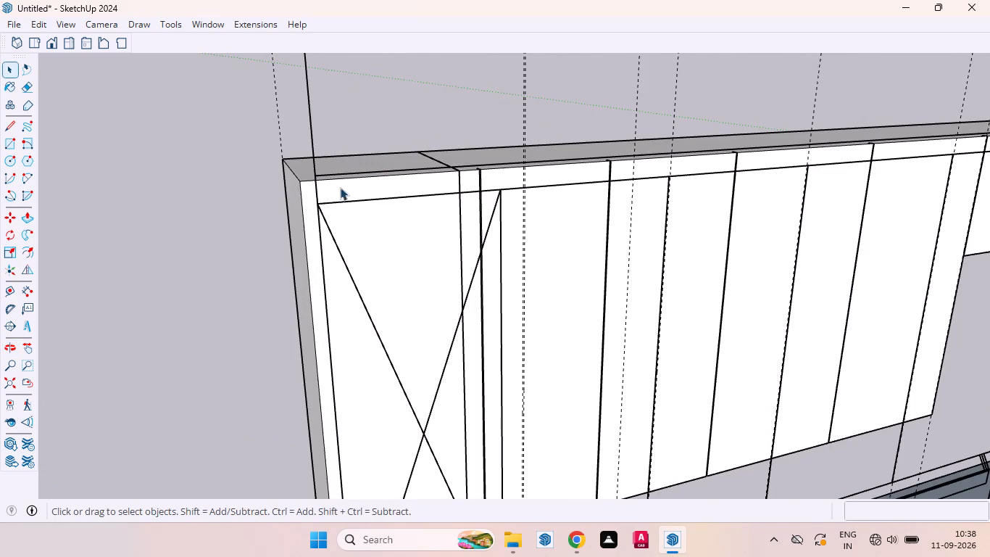
{"action": "middle_click_drag", "start_coordinate": [359, 194], "coordinate": [416, 181]}
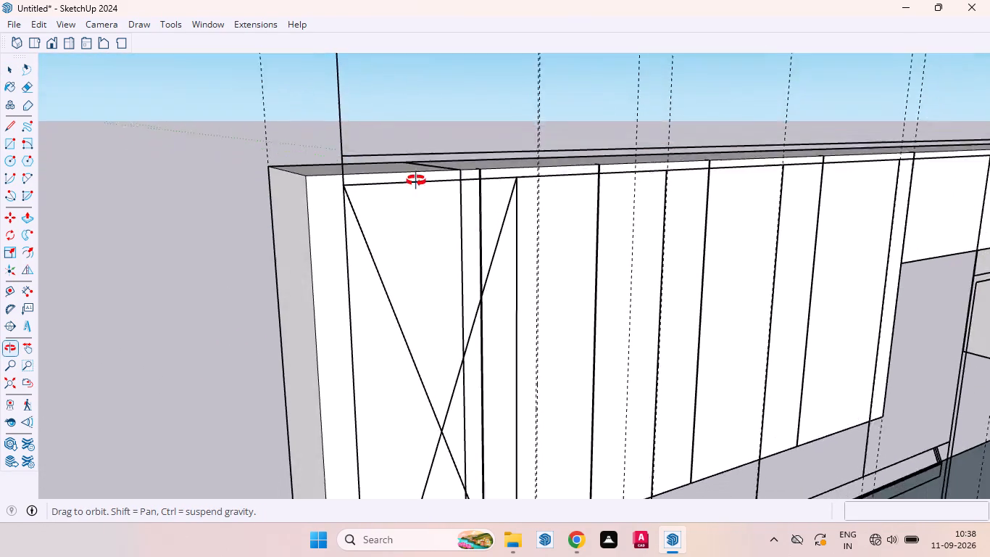
{"action": "middle_click_drag", "start_coordinate": [416, 181], "coordinate": [428, 232]}
{"action": "scroll", "coordinate": [421, 178], "scroll_direction": "down", "scroll_amount": 10}
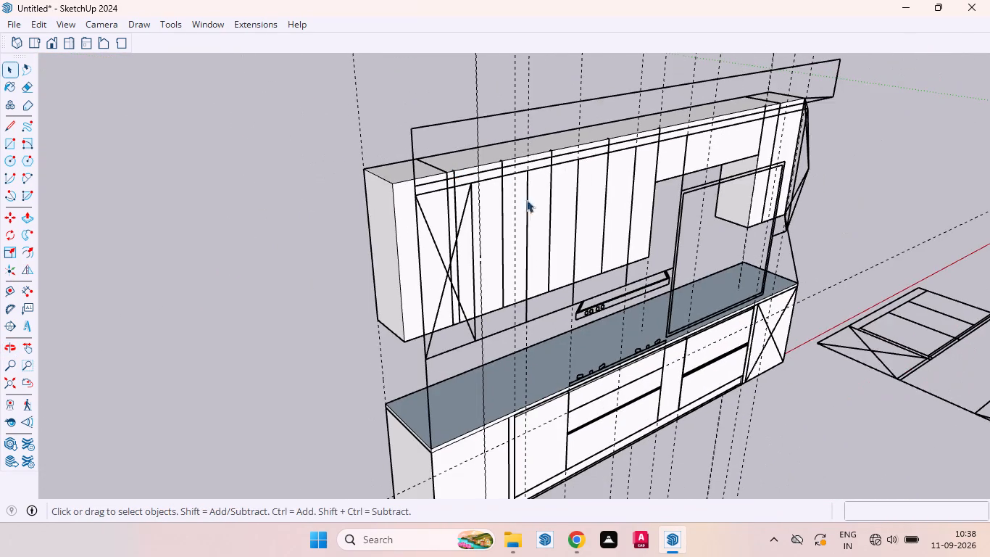
{"action": "middle_click_drag", "start_coordinate": [523, 221], "coordinate": [561, 206]}
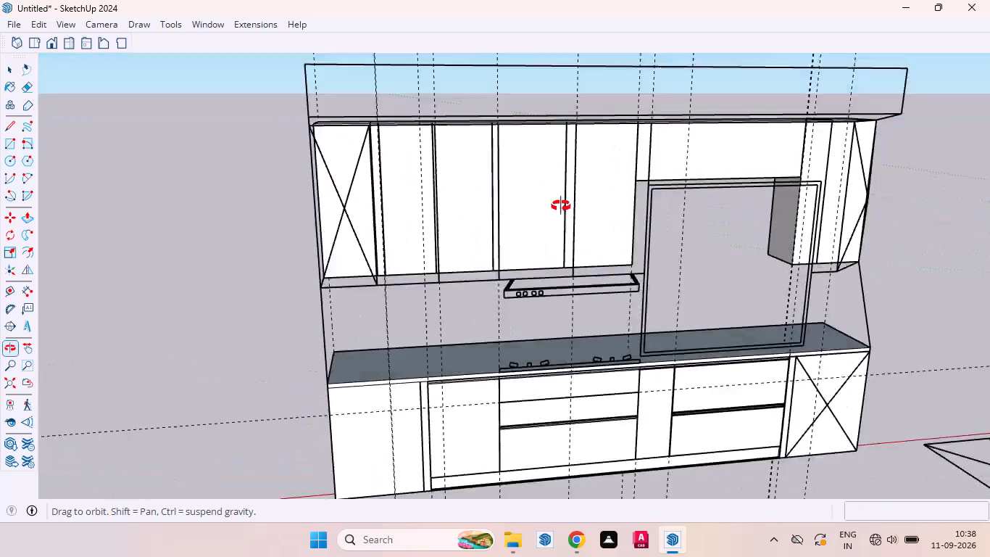
{"action": "middle_click_drag", "start_coordinate": [561, 206], "coordinate": [774, 268]}
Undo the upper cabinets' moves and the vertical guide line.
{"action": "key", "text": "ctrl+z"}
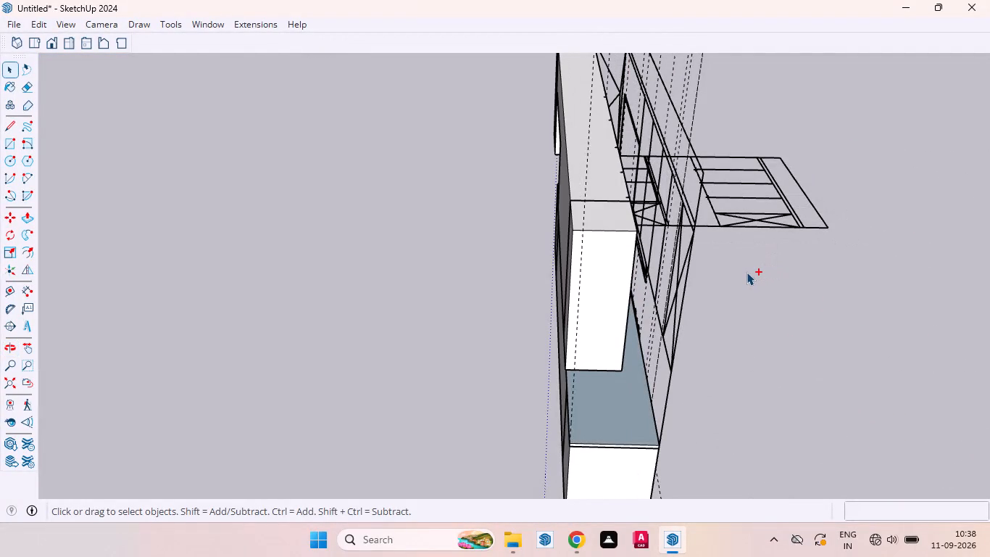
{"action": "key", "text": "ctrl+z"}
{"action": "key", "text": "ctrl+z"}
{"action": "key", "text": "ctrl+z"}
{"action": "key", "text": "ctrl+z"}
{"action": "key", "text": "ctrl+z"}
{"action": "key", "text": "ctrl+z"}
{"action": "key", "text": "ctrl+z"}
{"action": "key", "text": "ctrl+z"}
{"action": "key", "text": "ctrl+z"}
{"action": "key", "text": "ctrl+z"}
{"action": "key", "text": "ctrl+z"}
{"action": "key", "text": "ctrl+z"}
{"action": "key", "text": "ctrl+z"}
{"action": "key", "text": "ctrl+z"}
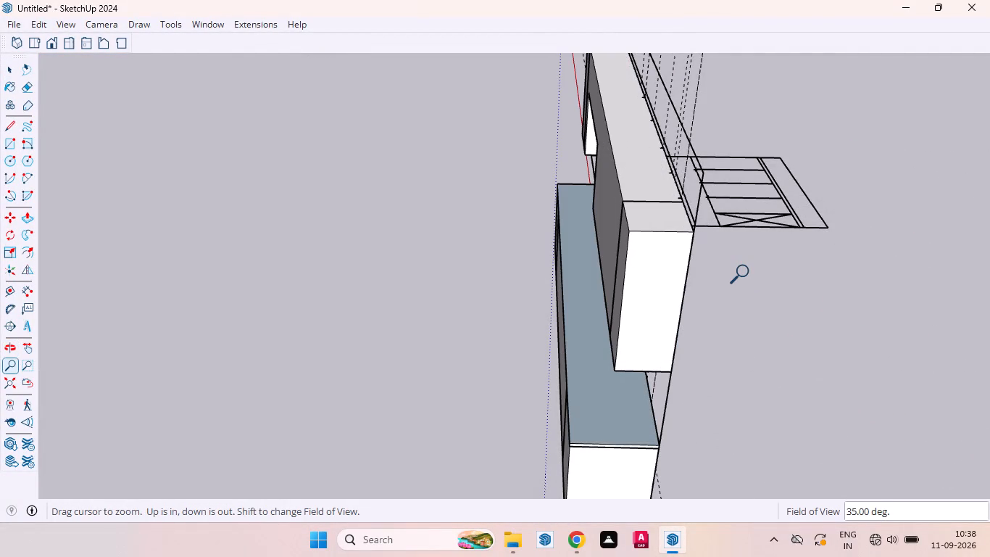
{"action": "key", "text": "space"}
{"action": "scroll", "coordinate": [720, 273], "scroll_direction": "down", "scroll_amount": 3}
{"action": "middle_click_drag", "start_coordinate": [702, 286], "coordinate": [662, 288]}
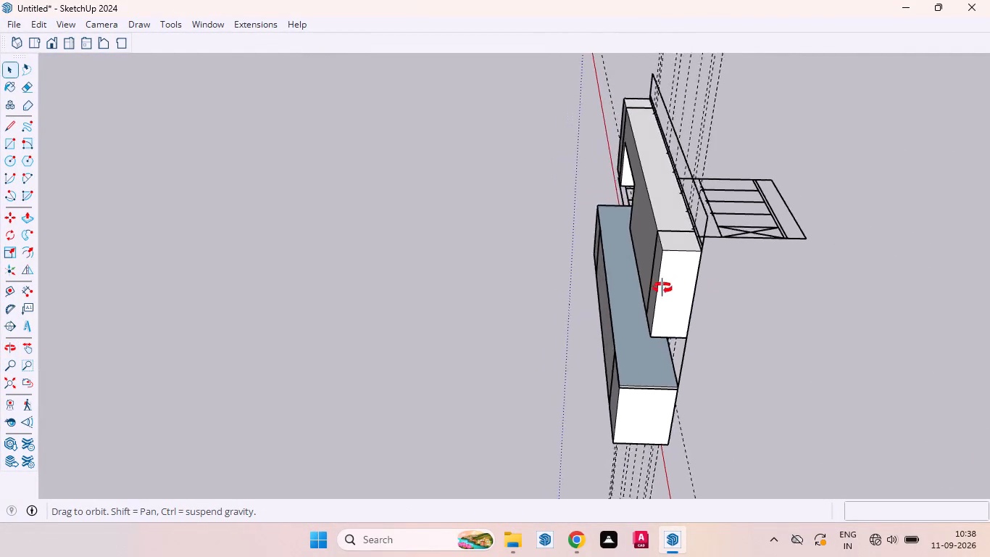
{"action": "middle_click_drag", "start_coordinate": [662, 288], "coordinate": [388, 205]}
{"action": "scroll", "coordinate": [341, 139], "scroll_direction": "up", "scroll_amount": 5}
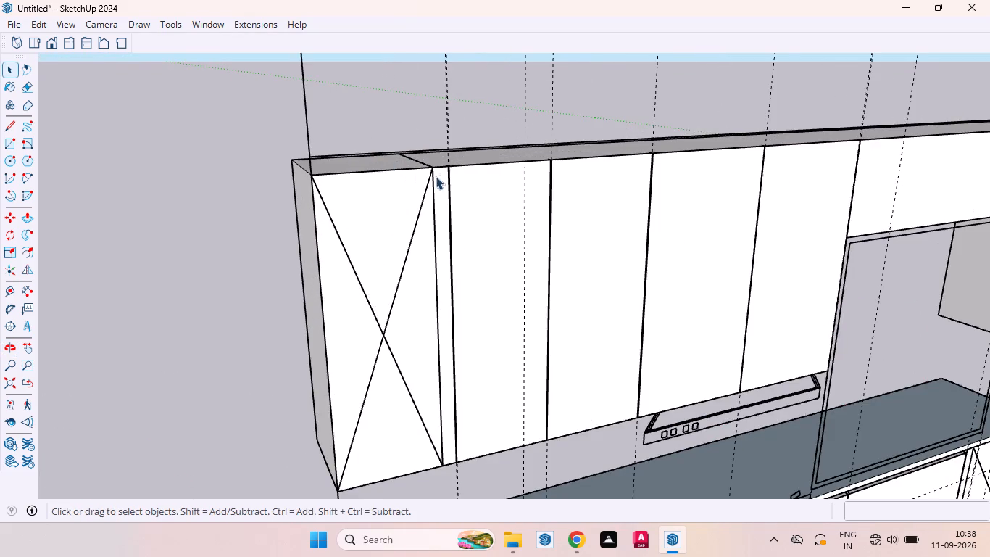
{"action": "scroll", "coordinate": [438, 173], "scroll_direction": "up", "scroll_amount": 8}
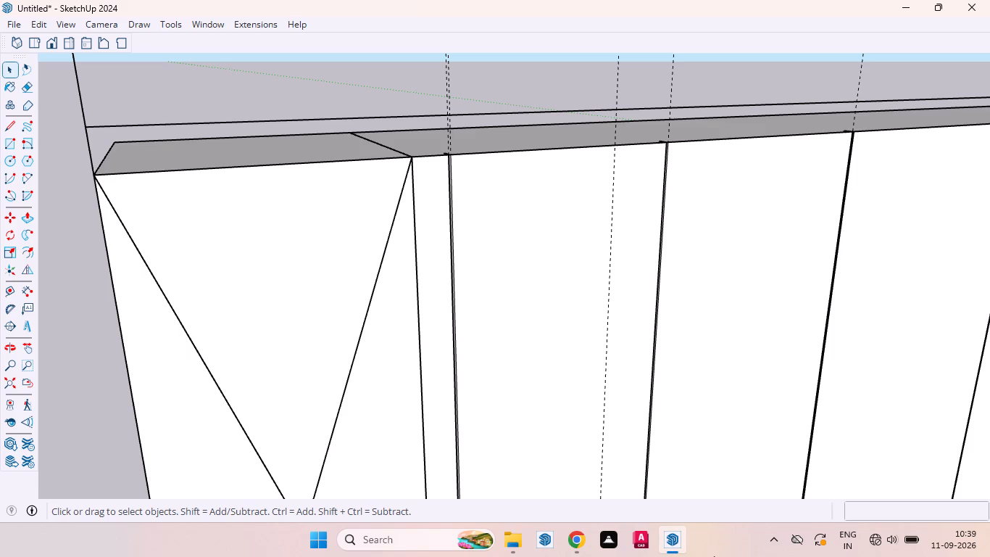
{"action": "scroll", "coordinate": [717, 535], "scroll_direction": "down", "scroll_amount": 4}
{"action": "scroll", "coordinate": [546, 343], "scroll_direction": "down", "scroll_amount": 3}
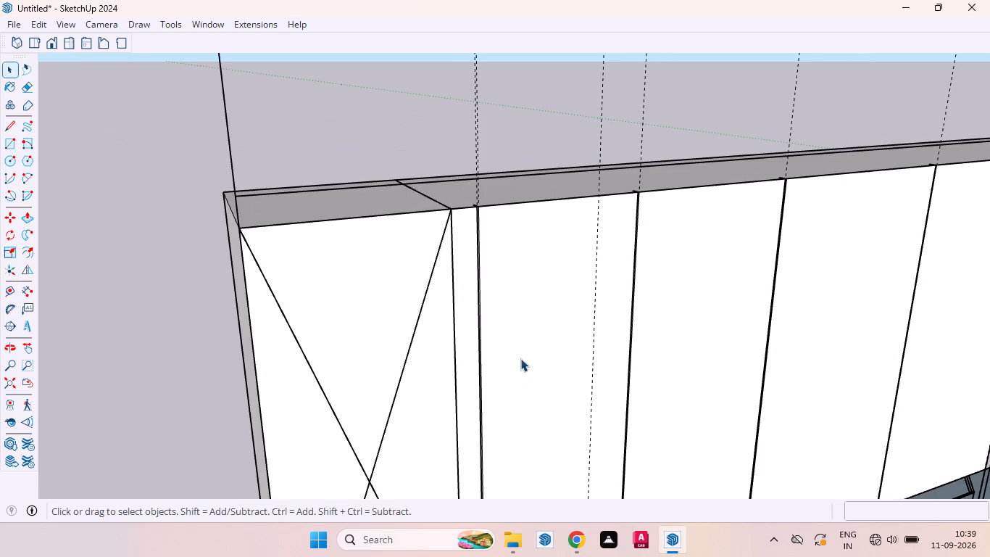
Draw a 13' 1 1/2" by 2" rectangle along the top of the upper cabinet fronts, spanning from end to end.
{"action": "middle_click_drag", "start_coordinate": [483, 312], "coordinate": [470, 315]}
{"action": "scroll", "coordinate": [470, 315], "scroll_direction": "down", "scroll_amount": 1}
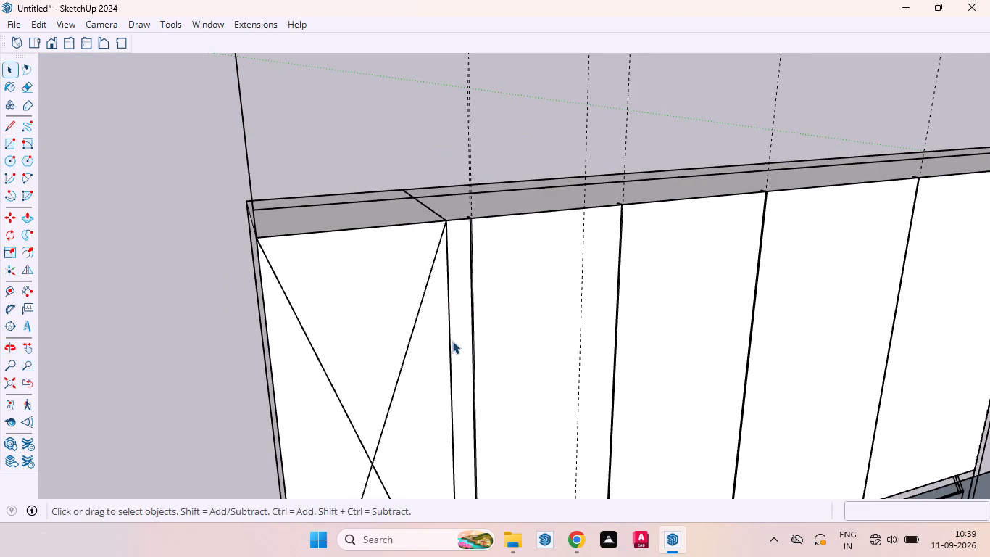
{"action": "key", "text": "p"}
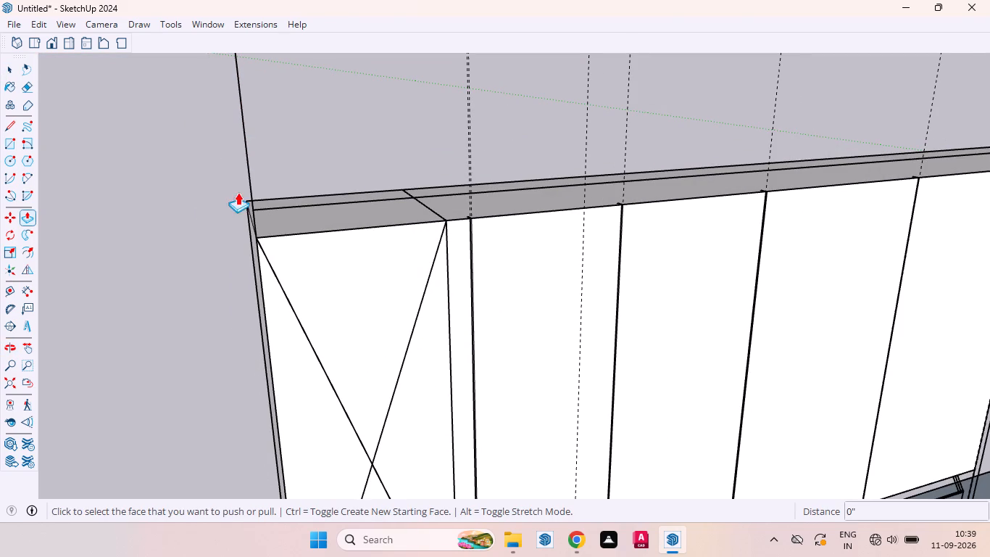
{"action": "key", "text": "space"}
{"action": "key", "text": "p"}
{"action": "key", "text": "space"}
{"action": "key", "text": "space"}
{"action": "key", "text": "r"}
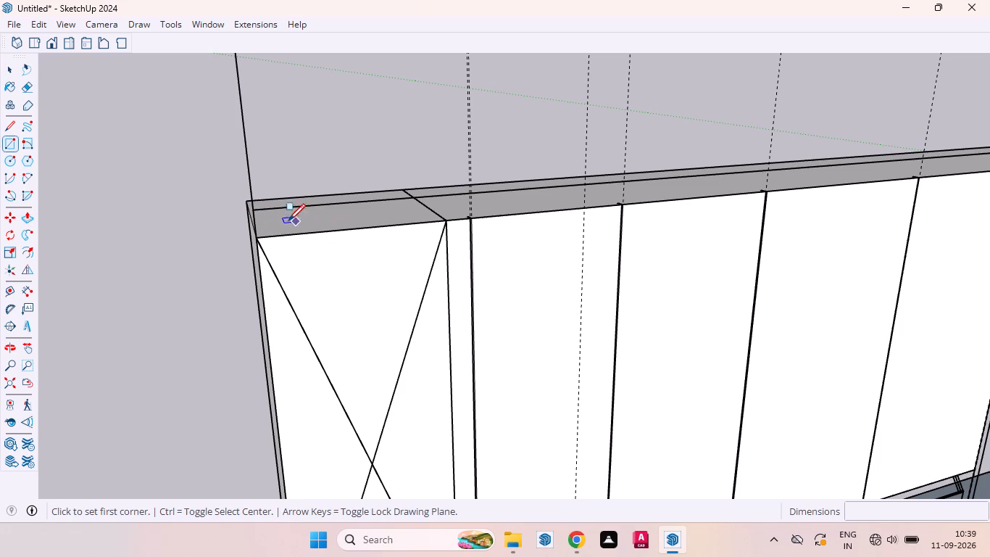
{"action": "left_click", "coordinate": [253, 207]}
{"action": "scroll", "coordinate": [252, 265], "scroll_direction": "down", "scroll_amount": 5}
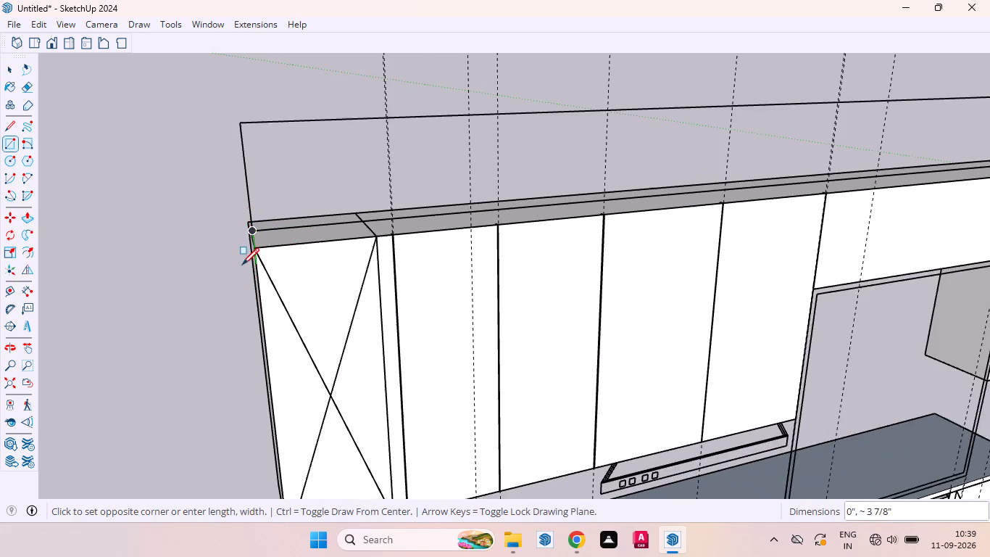
{"action": "scroll", "coordinate": [234, 270], "scroll_direction": "down", "scroll_amount": 6}
{"action": "scroll", "coordinate": [794, 211], "scroll_direction": "up", "scroll_amount": 4}
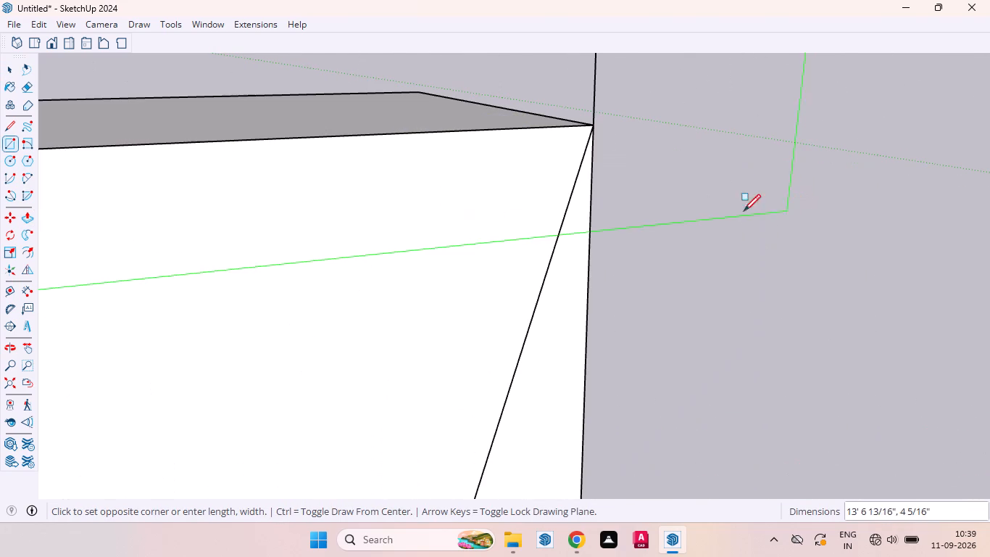
{"action": "left_click", "coordinate": [594, 126]}
{"action": "key", "text": "space"}
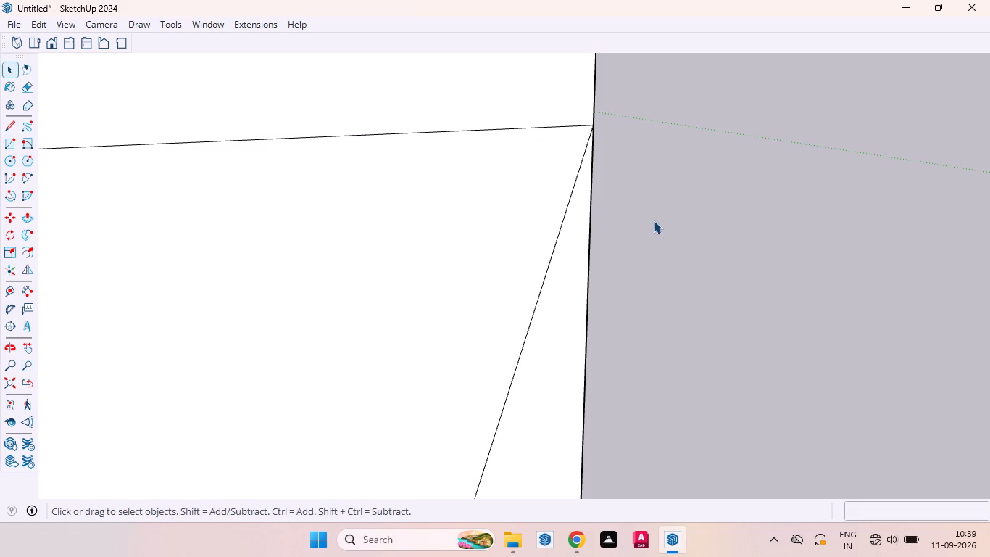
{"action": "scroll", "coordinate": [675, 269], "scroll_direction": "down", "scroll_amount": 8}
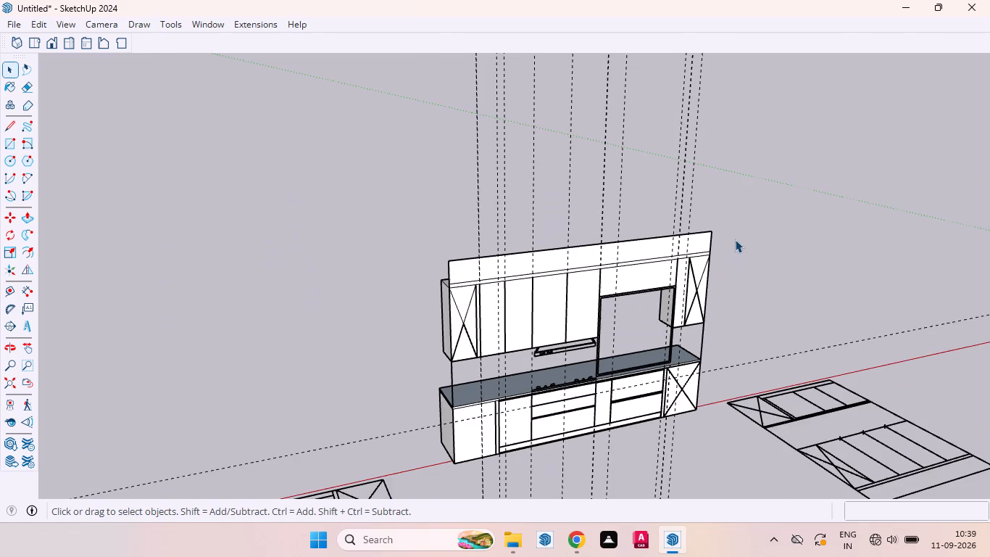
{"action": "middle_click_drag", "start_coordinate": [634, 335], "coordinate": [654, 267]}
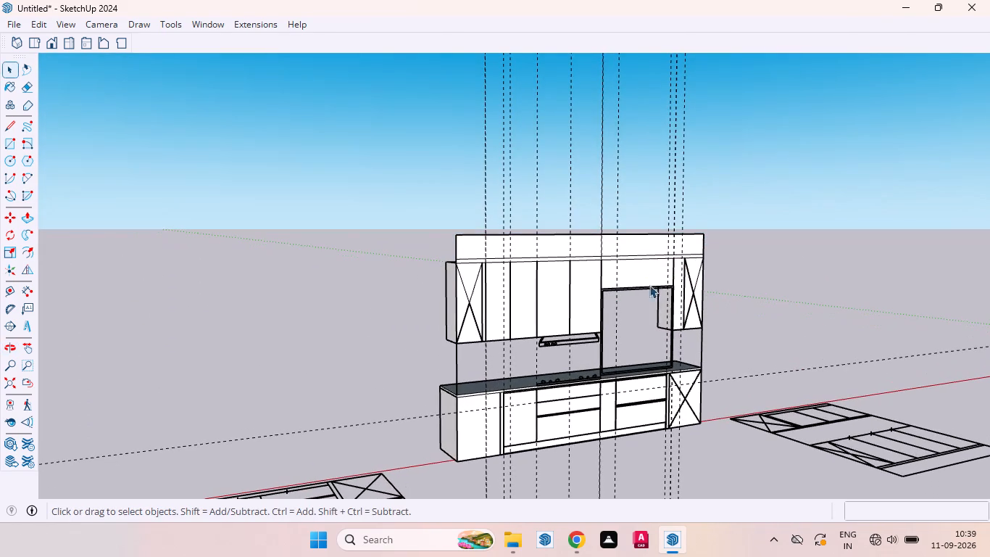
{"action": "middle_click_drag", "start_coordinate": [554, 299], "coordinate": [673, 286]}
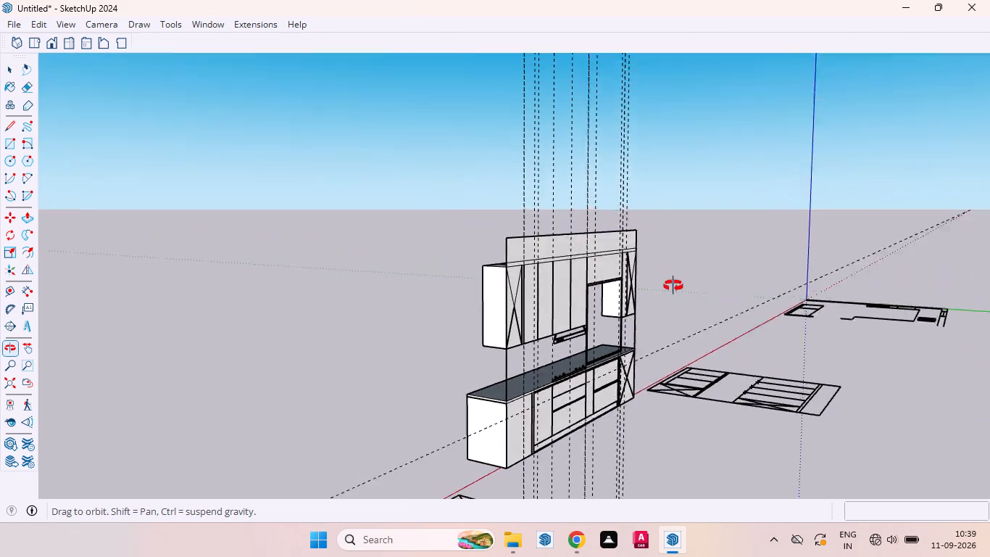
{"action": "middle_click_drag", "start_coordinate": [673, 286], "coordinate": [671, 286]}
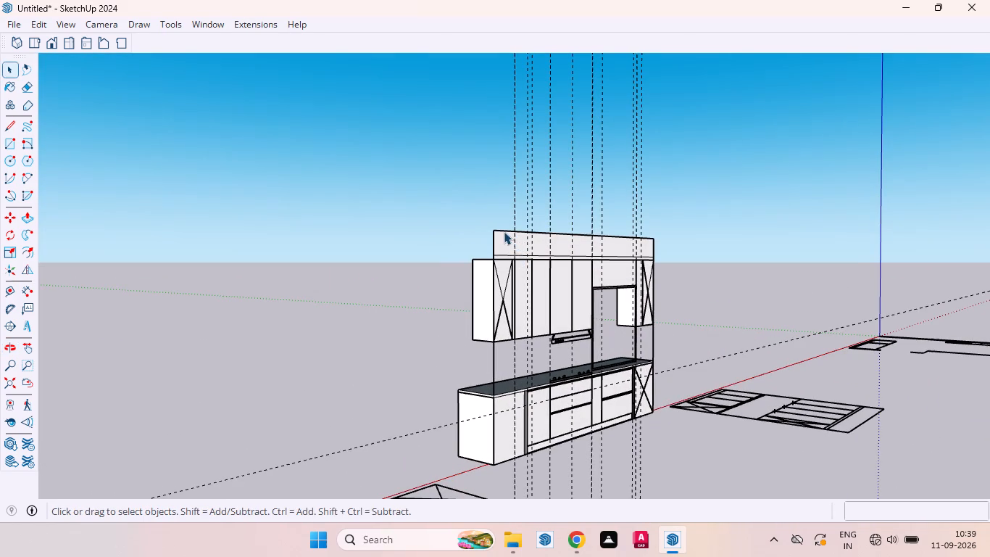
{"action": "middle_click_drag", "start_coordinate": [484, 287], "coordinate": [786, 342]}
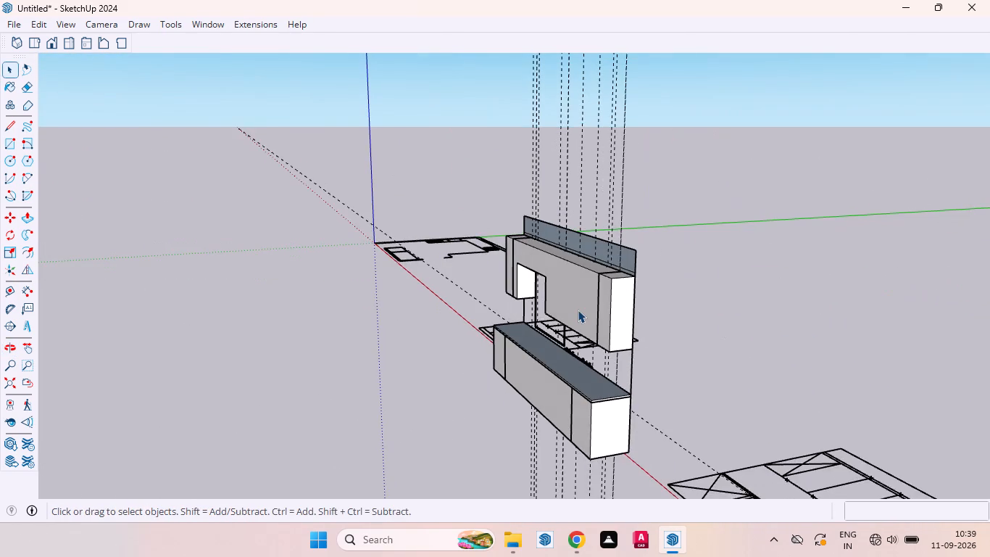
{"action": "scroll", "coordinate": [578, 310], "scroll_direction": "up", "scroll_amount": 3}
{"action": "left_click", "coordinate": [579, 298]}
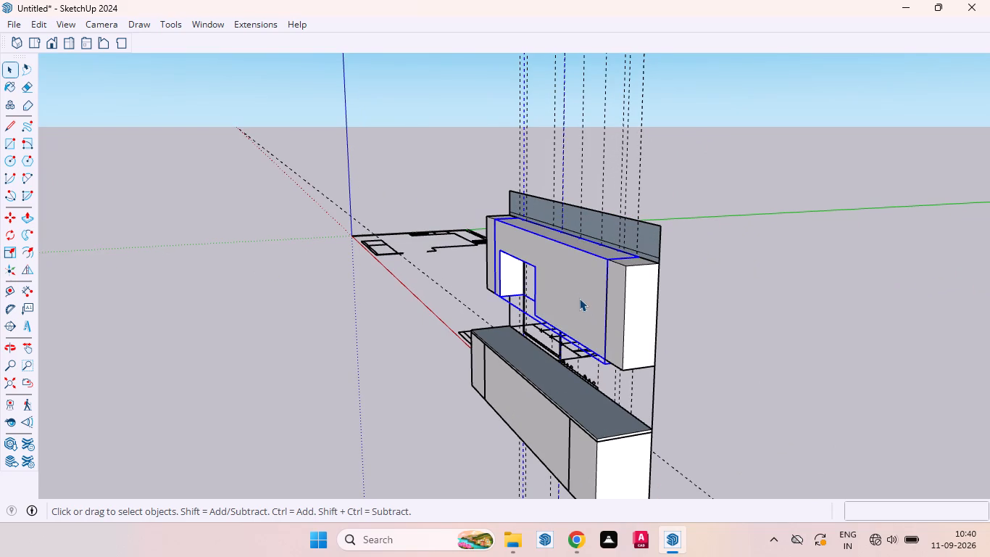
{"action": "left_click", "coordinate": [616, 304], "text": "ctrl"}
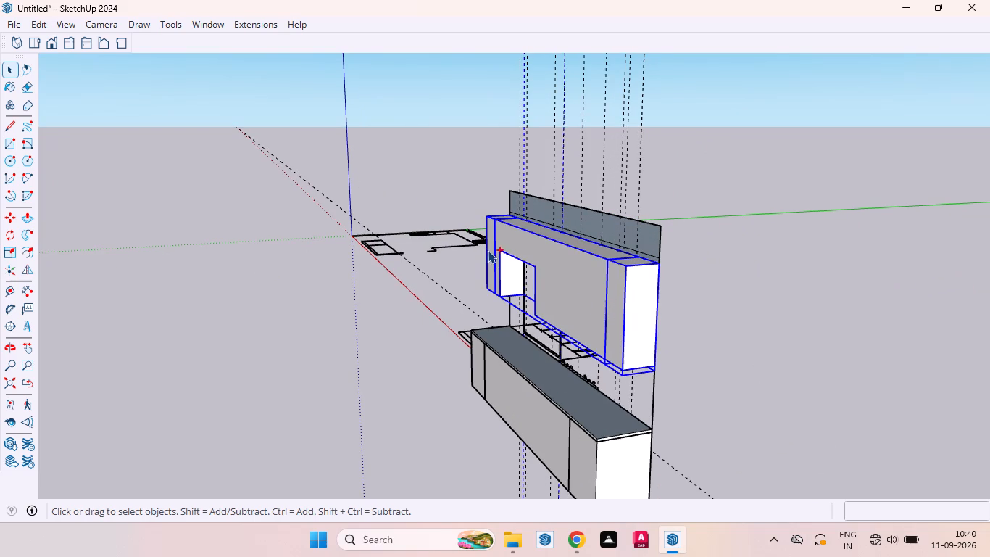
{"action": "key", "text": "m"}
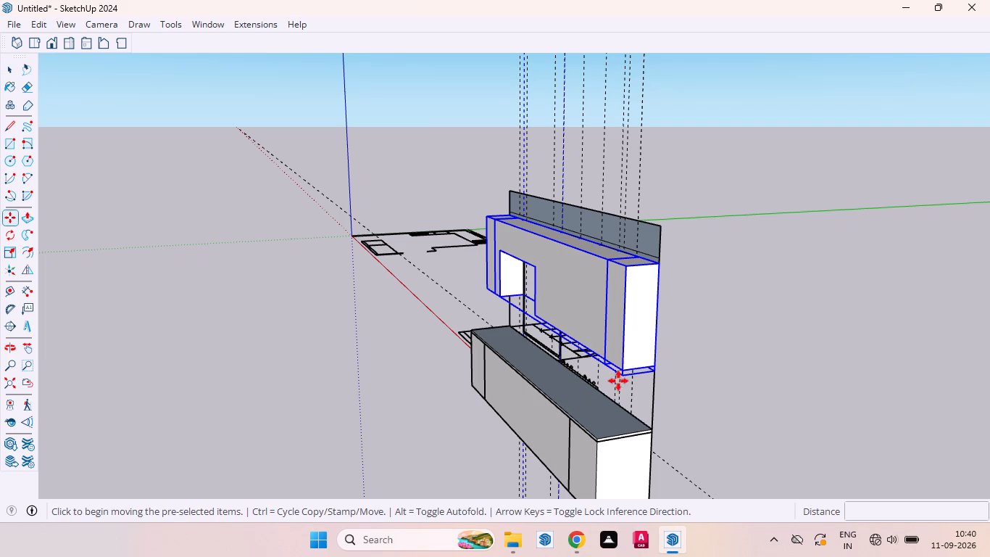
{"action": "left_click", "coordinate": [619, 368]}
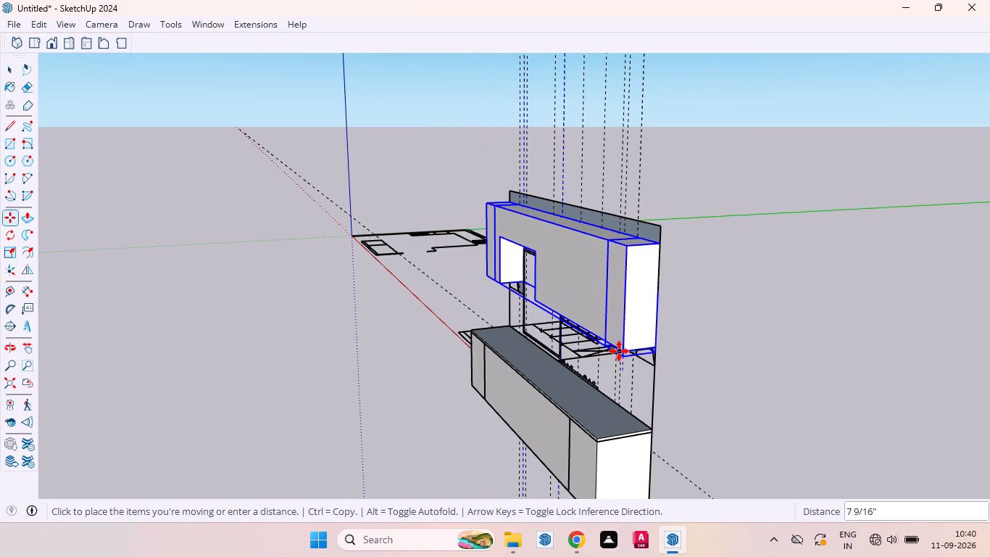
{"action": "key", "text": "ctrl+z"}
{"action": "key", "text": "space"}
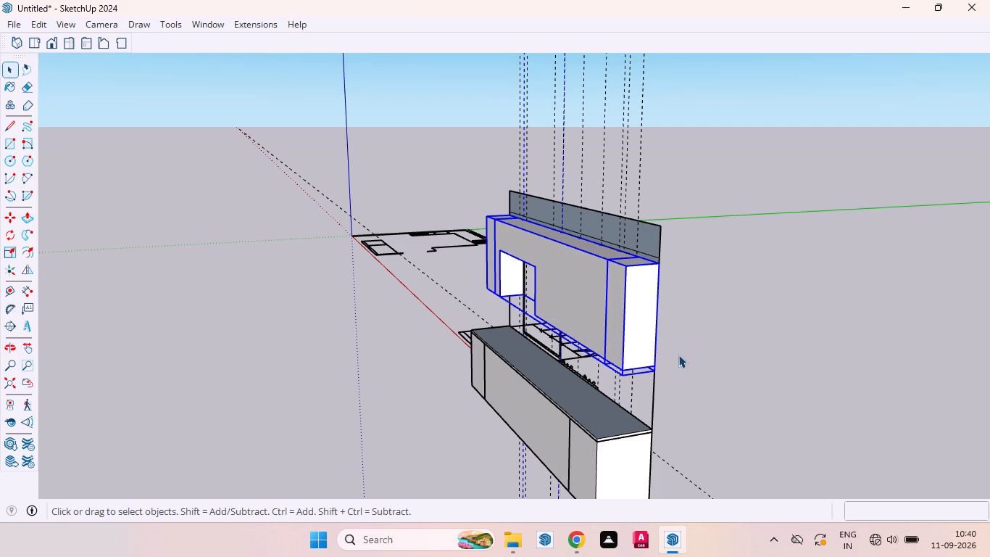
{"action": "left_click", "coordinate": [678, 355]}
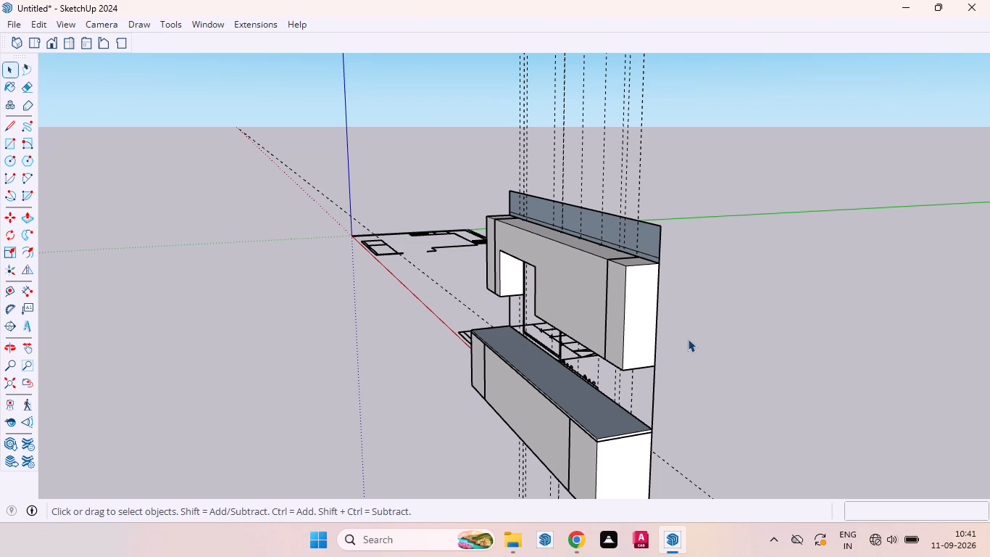
Examine the upper cabinet run and the strip along its top from the front, end and rear.
{"action": "scroll", "coordinate": [698, 326], "scroll_direction": "up", "scroll_amount": 3}
{"action": "scroll", "coordinate": [622, 252], "scroll_direction": "down", "scroll_amount": 5}
{"action": "middle_click_drag", "start_coordinate": [652, 270], "coordinate": [282, 263]}
{"action": "scroll", "coordinate": [470, 268], "scroll_direction": "down", "scroll_amount": 3}
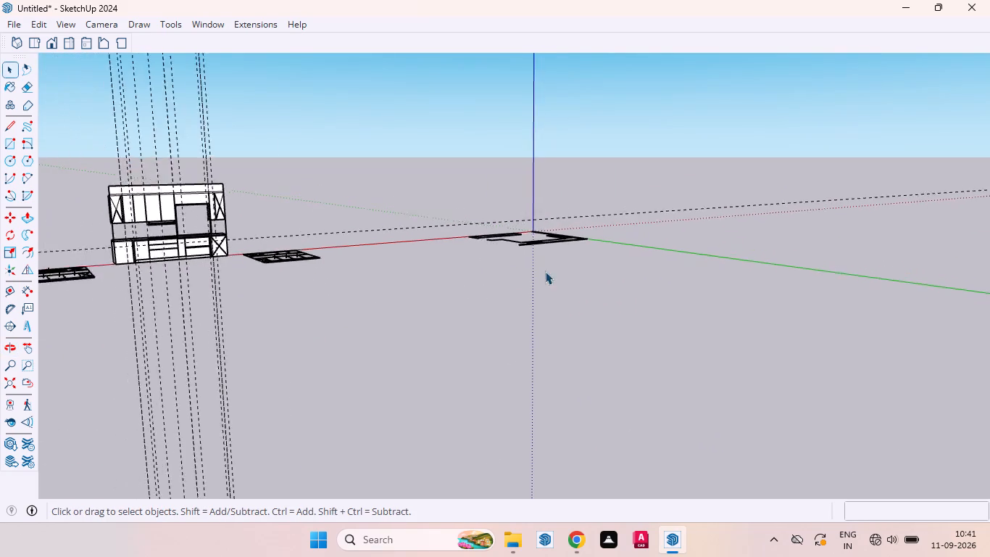
{"action": "scroll", "coordinate": [545, 271], "scroll_direction": "down", "scroll_amount": 2}
{"action": "scroll", "coordinate": [230, 173], "scroll_direction": "up", "scroll_amount": 20}
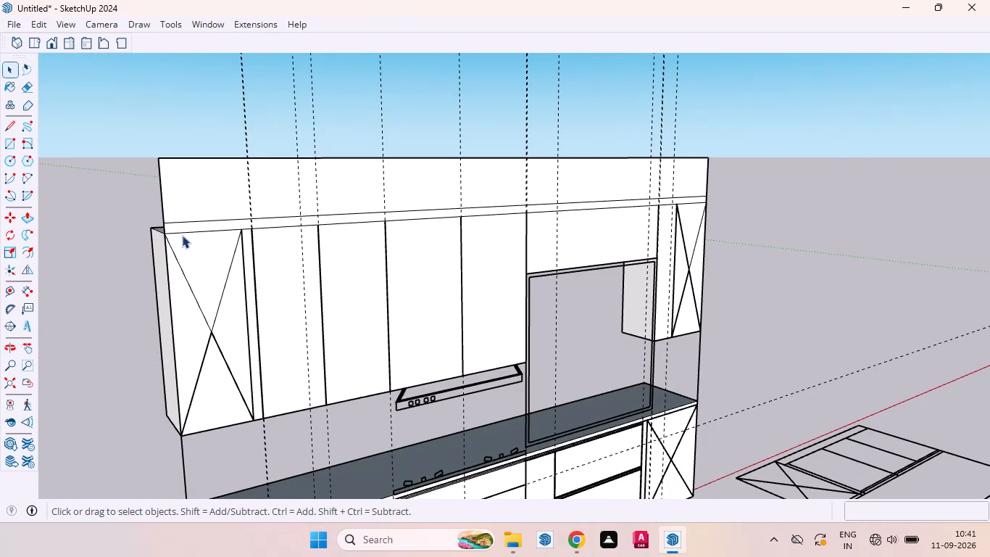
{"action": "left_click", "coordinate": [298, 326], "text": "ctrl"}
{"action": "scroll", "coordinate": [206, 310], "scroll_direction": "down", "scroll_amount": 4}
{"action": "left_click", "coordinate": [115, 317]}
{"action": "left_click", "coordinate": [232, 309]}
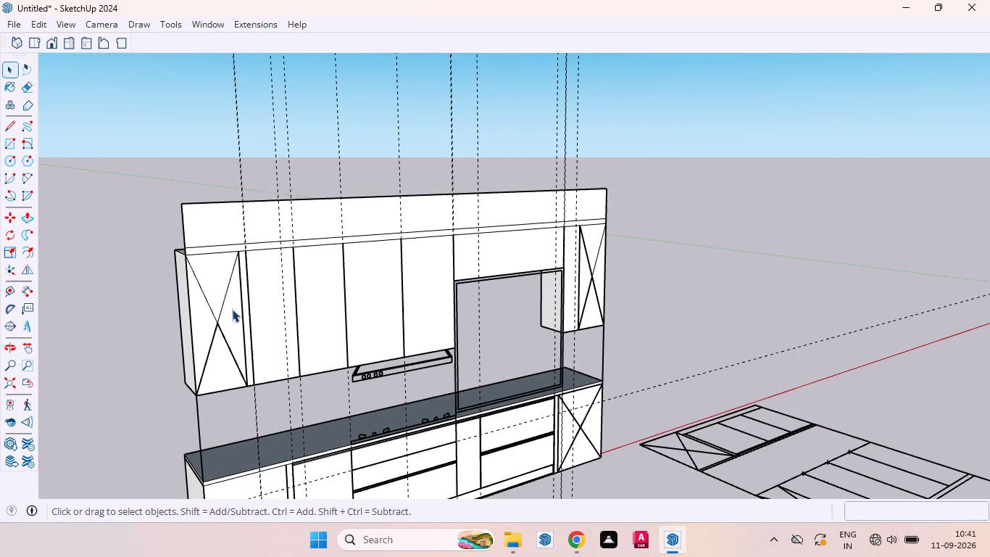
{"action": "scroll", "coordinate": [120, 295], "scroll_direction": "down", "scroll_amount": 3}
{"action": "middle_click_drag", "start_coordinate": [117, 315], "coordinate": [380, 329]}
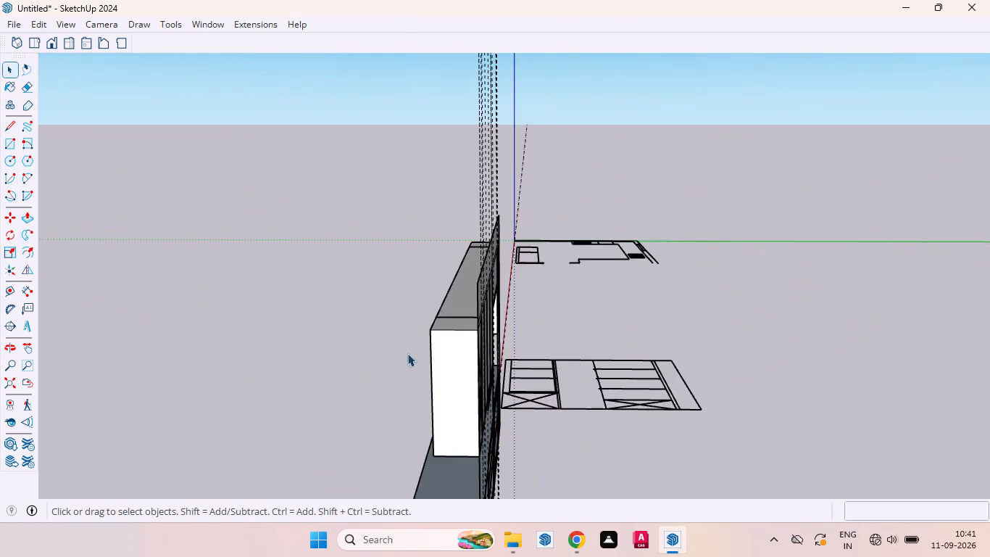
{"action": "scroll", "coordinate": [412, 354], "scroll_direction": "up", "scroll_amount": 2}
{"action": "scroll", "coordinate": [267, 305], "scroll_direction": "down", "scroll_amount": 5}
{"action": "scroll", "coordinate": [207, 326], "scroll_direction": "up", "scroll_amount": 1}
{"action": "middle_click_drag", "start_coordinate": [240, 336], "coordinate": [461, 339]}
{"action": "scroll", "coordinate": [87, 326], "scroll_direction": "down", "scroll_amount": 5}
{"action": "left_click_drag", "start_coordinate": [337, 371], "coordinate": [354, 371]}
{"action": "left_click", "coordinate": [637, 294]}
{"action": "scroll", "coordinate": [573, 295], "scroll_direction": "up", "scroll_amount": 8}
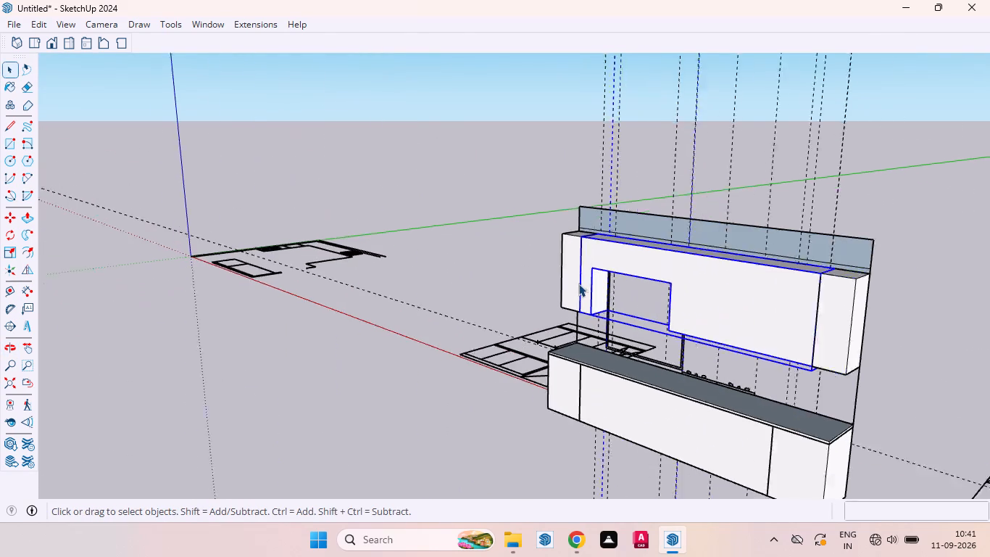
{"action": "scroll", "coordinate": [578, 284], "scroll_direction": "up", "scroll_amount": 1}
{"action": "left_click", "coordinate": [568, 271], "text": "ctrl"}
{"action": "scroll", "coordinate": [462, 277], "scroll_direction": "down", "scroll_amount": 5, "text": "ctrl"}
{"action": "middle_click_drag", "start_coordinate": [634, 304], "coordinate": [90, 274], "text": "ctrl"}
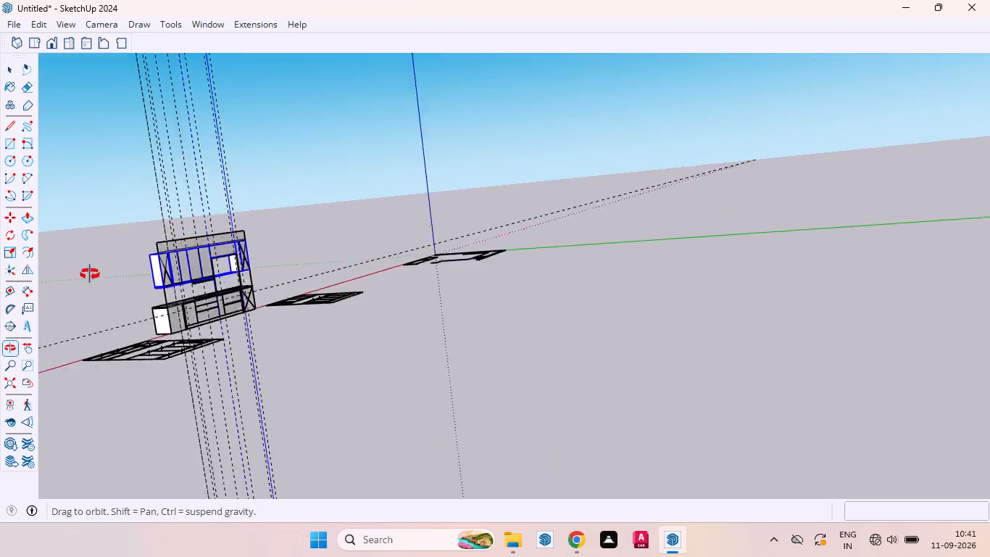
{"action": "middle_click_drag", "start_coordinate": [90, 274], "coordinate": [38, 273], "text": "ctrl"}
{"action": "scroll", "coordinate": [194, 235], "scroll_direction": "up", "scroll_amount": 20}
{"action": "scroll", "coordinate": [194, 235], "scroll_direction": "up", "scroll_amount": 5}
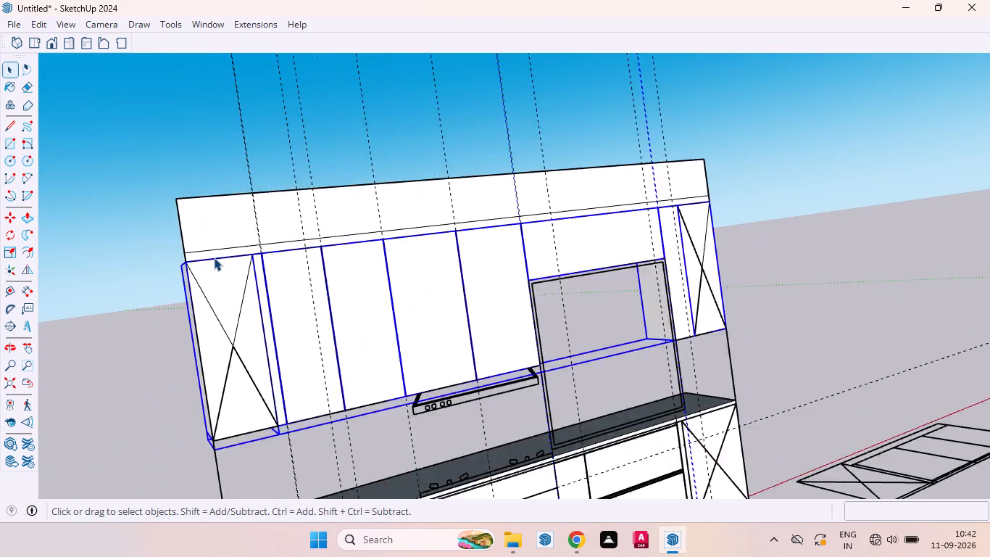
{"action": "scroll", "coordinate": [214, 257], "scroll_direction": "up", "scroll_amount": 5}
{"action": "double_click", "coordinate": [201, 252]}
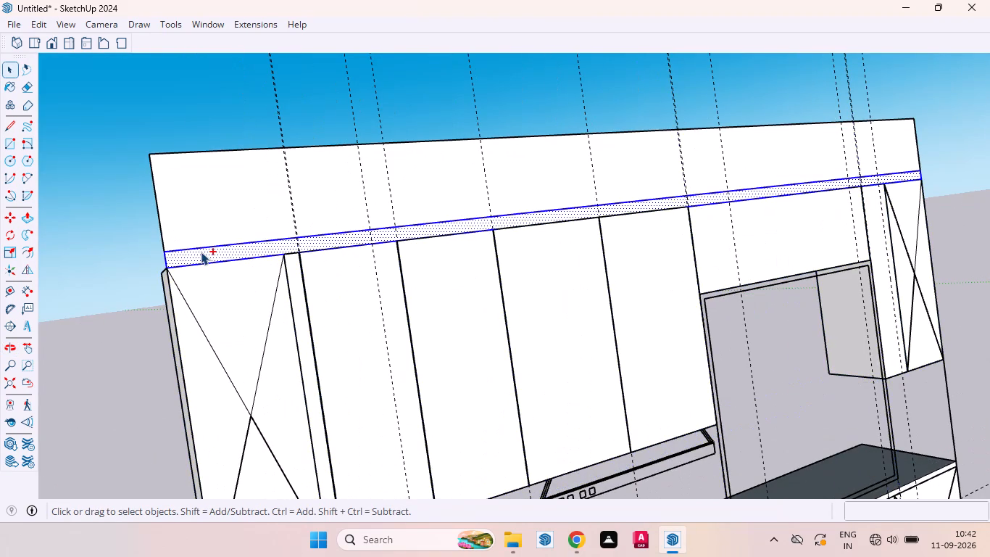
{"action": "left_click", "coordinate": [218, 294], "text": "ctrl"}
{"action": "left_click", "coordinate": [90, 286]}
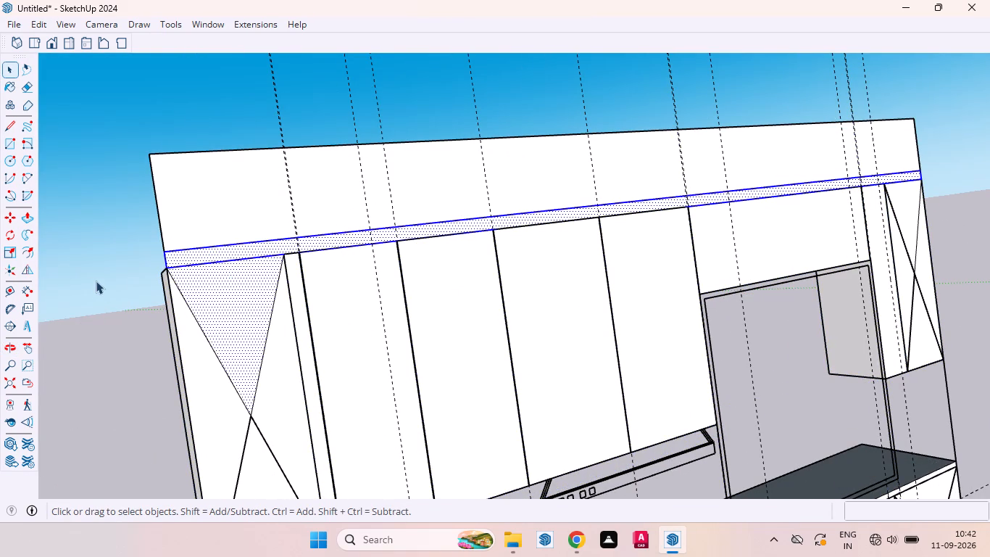
Copy the upper cabinet box together with the strip along its top 10" backward along the green axis.
{"action": "middle_click_drag", "start_coordinate": [77, 288], "coordinate": [376, 312]}
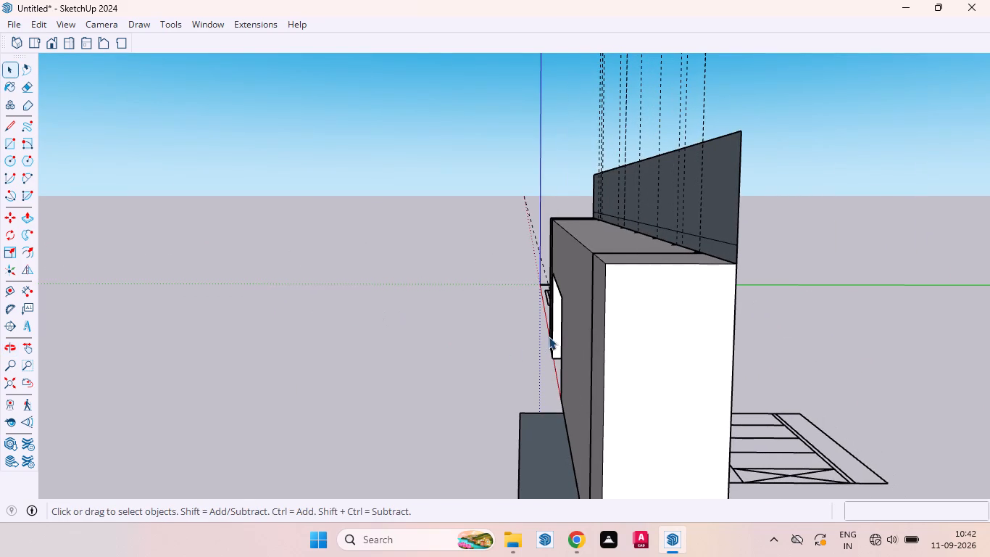
{"action": "left_click", "coordinate": [662, 346]}
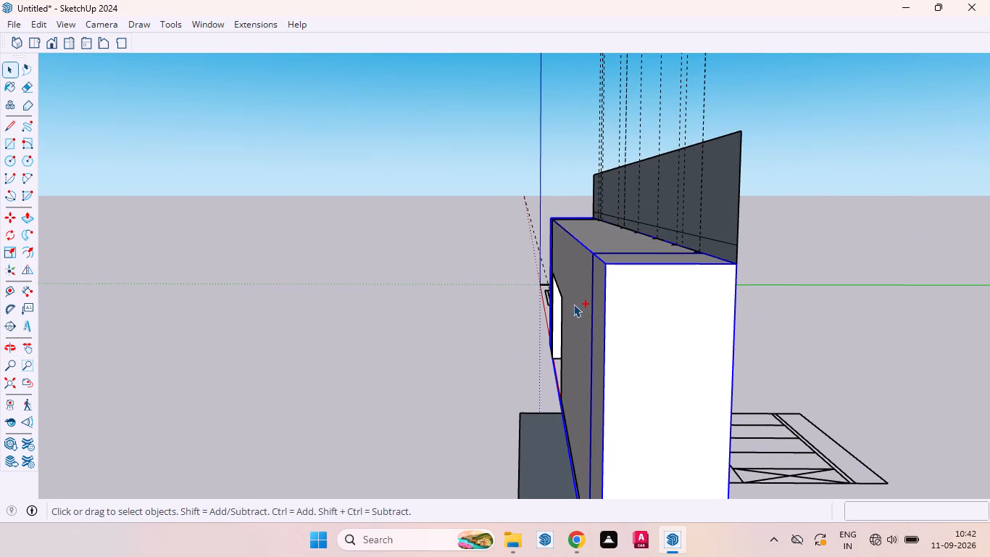
{"action": "left_click", "coordinate": [573, 304], "text": "ctrl"}
{"action": "middle_click_drag", "start_coordinate": [560, 321], "coordinate": [272, 311], "text": "ctrl"}
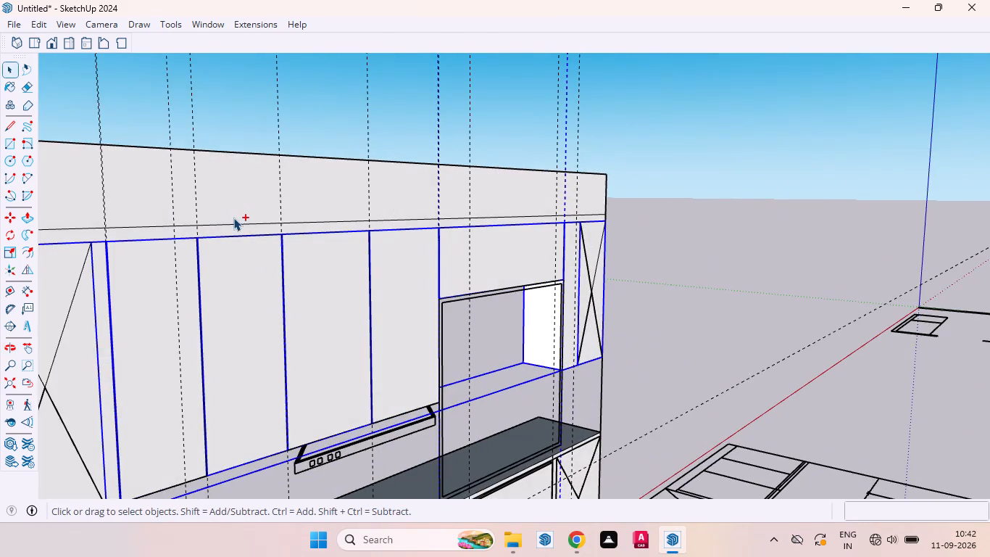
{"action": "scroll", "coordinate": [233, 220], "scroll_direction": "up", "scroll_amount": 4, "text": "ctrl"}
{"action": "double_click", "coordinate": [228, 230], "text": "ctrl"}
{"action": "right_click", "coordinate": [219, 237], "text": "ctrl"}
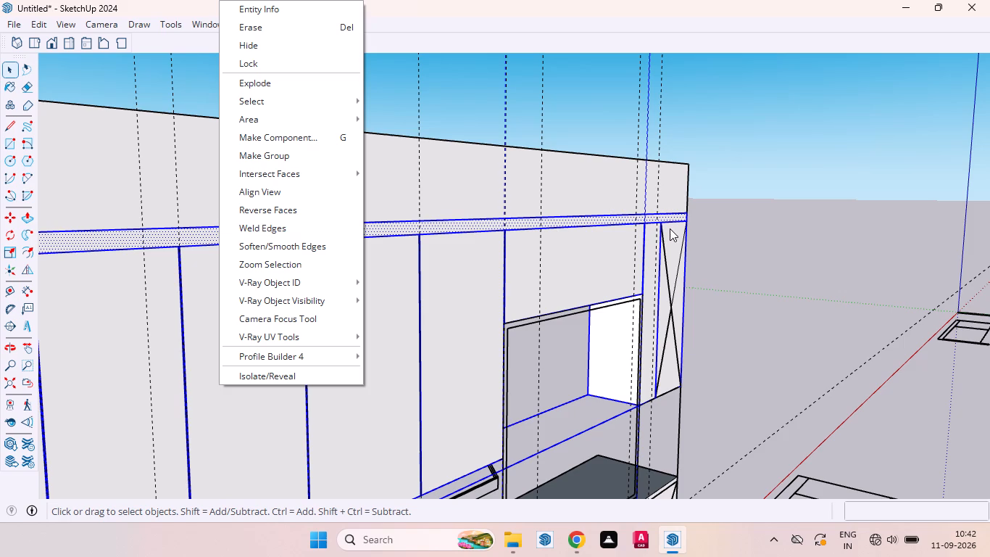
{"action": "left_click", "coordinate": [720, 205], "text": "ctrl"}
{"action": "scroll", "coordinate": [703, 183], "scroll_direction": "down", "scroll_amount": 6, "text": "ctrl"}
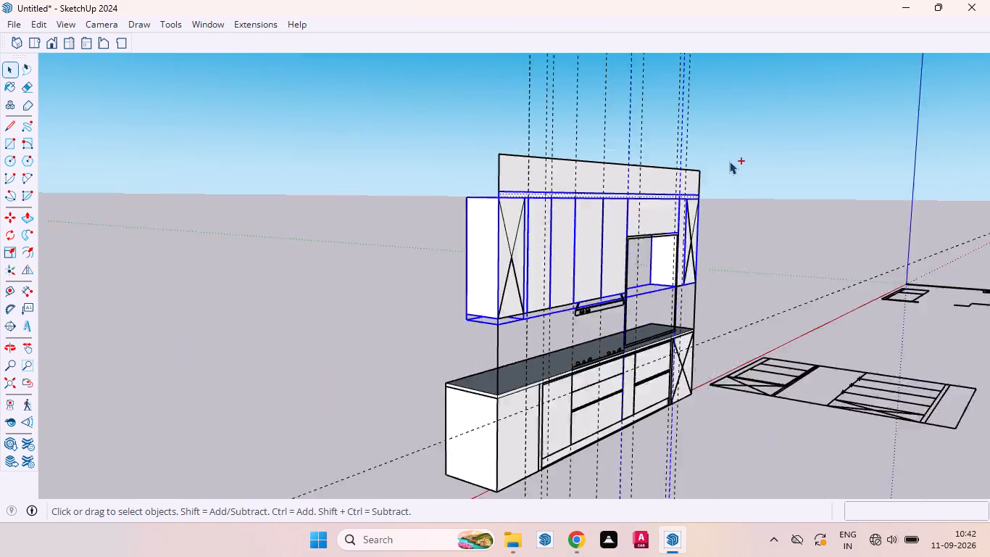
{"action": "key", "text": "m"}
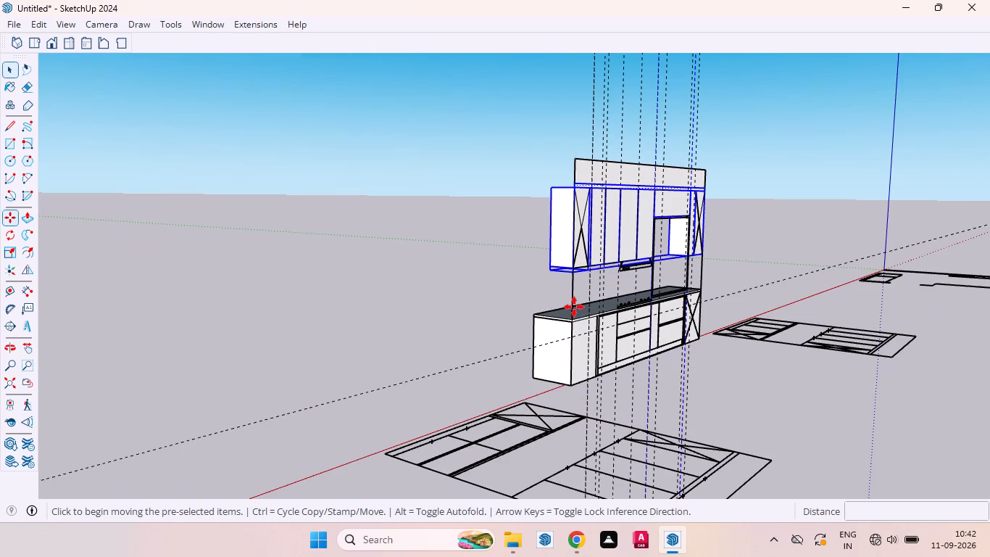
{"action": "scroll", "coordinate": [572, 271], "scroll_direction": "up", "scroll_amount": 8}
{"action": "scroll", "coordinate": [539, 280], "scroll_direction": "down", "scroll_amount": 3}
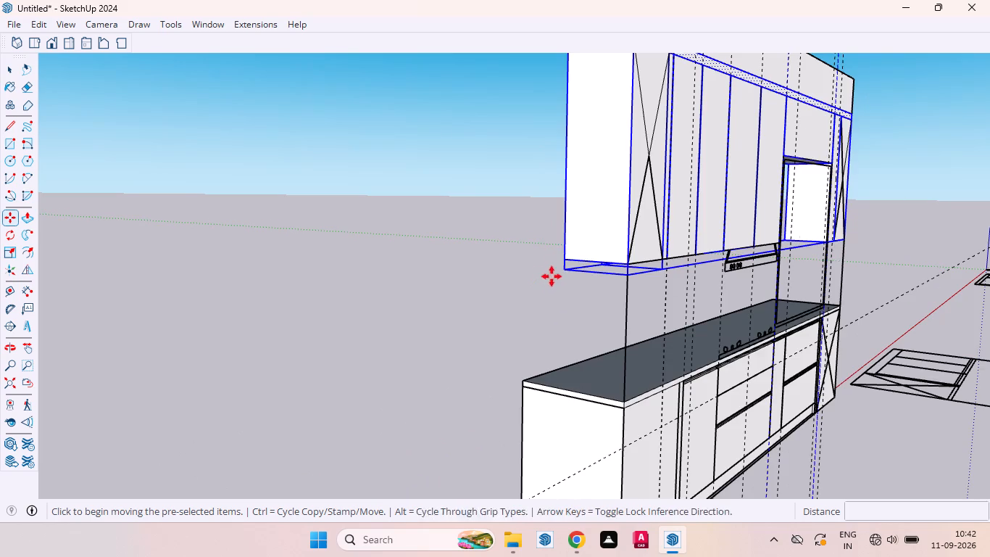
{"action": "left_click", "coordinate": [565, 257]}
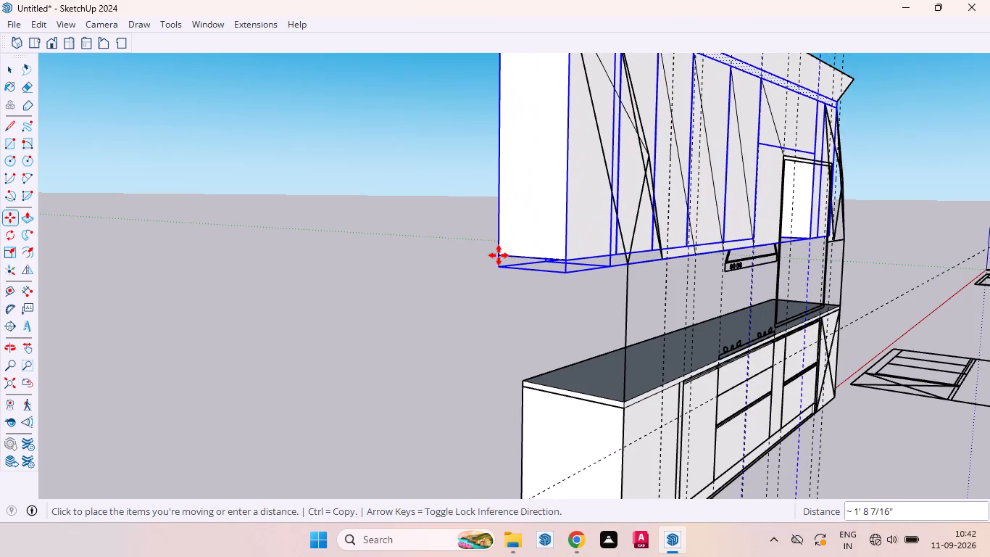
{"action": "key", "text": "Left"}
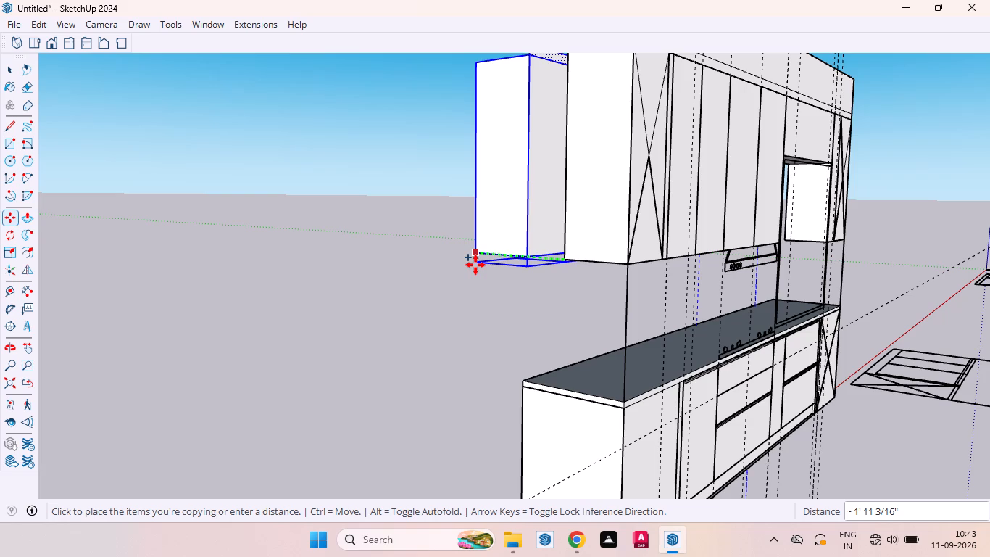
{"action": "key", "text": "1"}
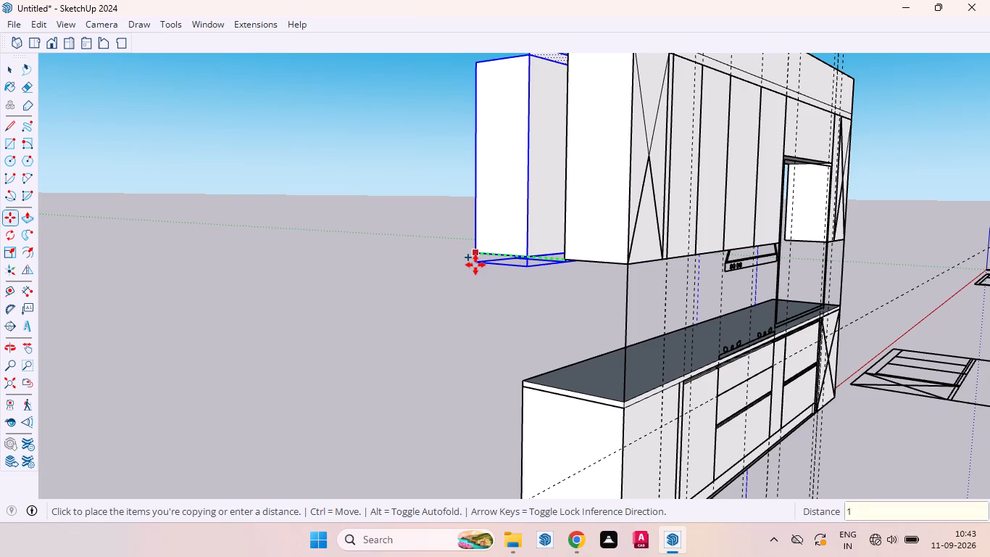
{"action": "key", "text": "0"}
{"action": "key", "text": "Return"}
{"action": "key", "text": "space"}
{"action": "left_click", "coordinate": [462, 273]}
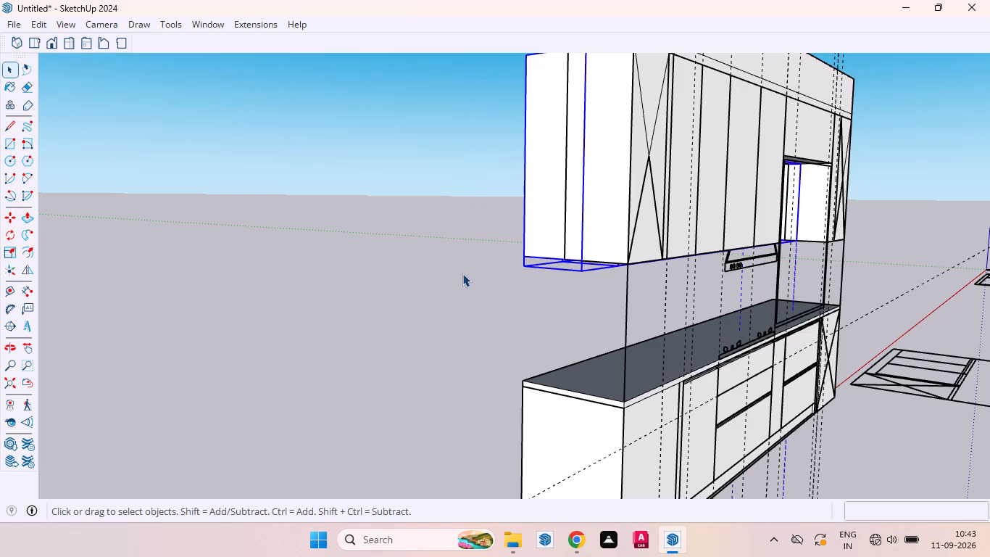
Examine how the copied upper cabinets and strip overlap the original run from the front, end and above.
{"action": "scroll", "coordinate": [479, 254], "scroll_direction": "down", "scroll_amount": 6}
{"action": "middle_click_drag", "start_coordinate": [511, 262], "coordinate": [491, 294]}
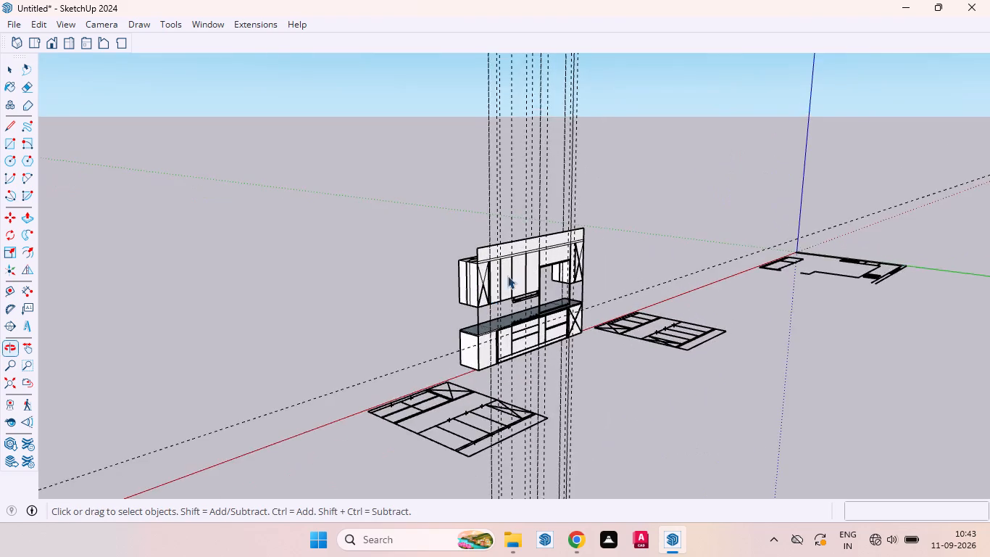
{"action": "scroll", "coordinate": [531, 256], "scroll_direction": "up", "scroll_amount": 10}
{"action": "left_click", "coordinate": [539, 267]}
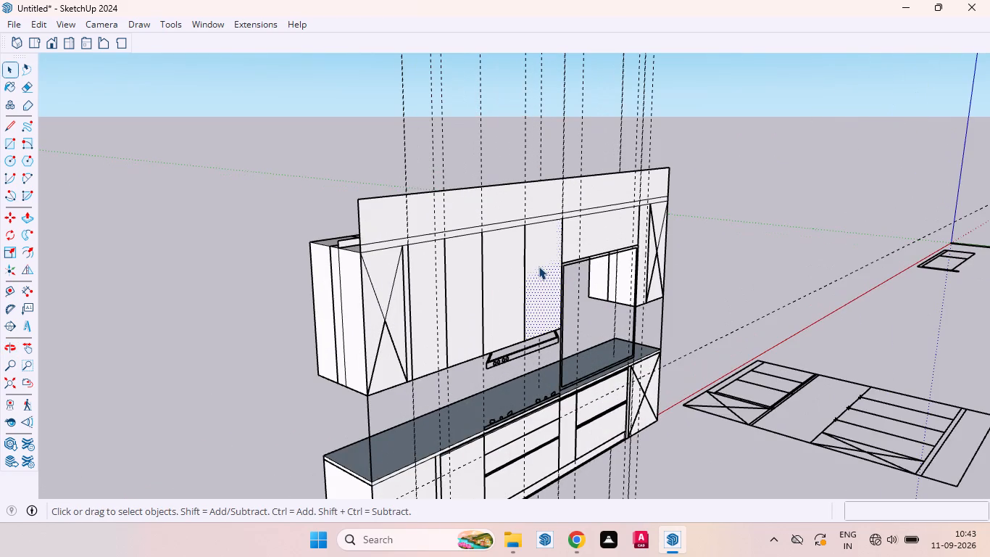
{"action": "left_click", "coordinate": [268, 250]}
{"action": "scroll", "coordinate": [370, 252], "scroll_direction": "up", "scroll_amount": 4}
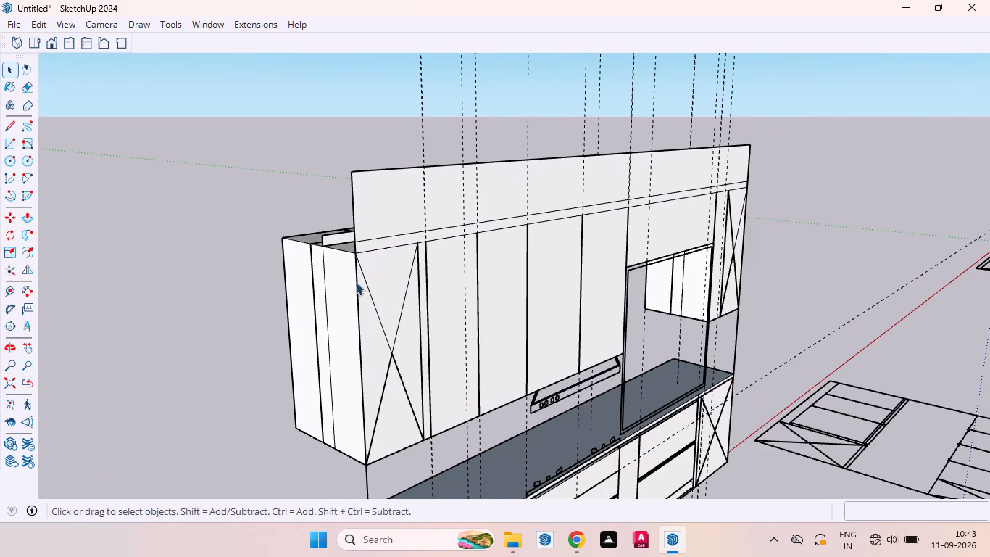
{"action": "left_click", "coordinate": [388, 286]}
{"action": "scroll", "coordinate": [333, 234], "scroll_direction": "down", "scroll_amount": 6}
{"action": "middle_click_drag", "start_coordinate": [286, 276], "coordinate": [446, 429]}
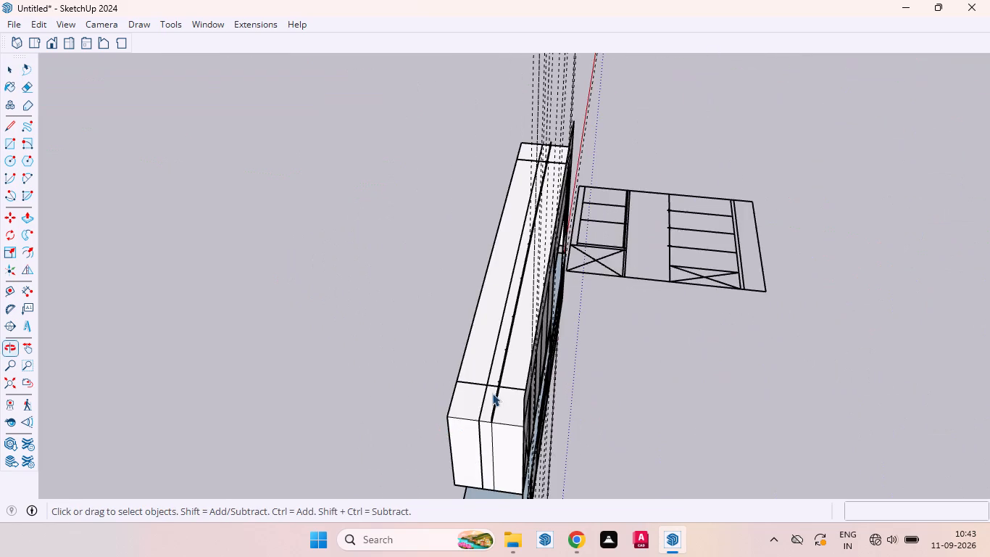
{"action": "scroll", "coordinate": [511, 377], "scroll_direction": "up", "scroll_amount": 5}
{"action": "left_click", "coordinate": [501, 413]}
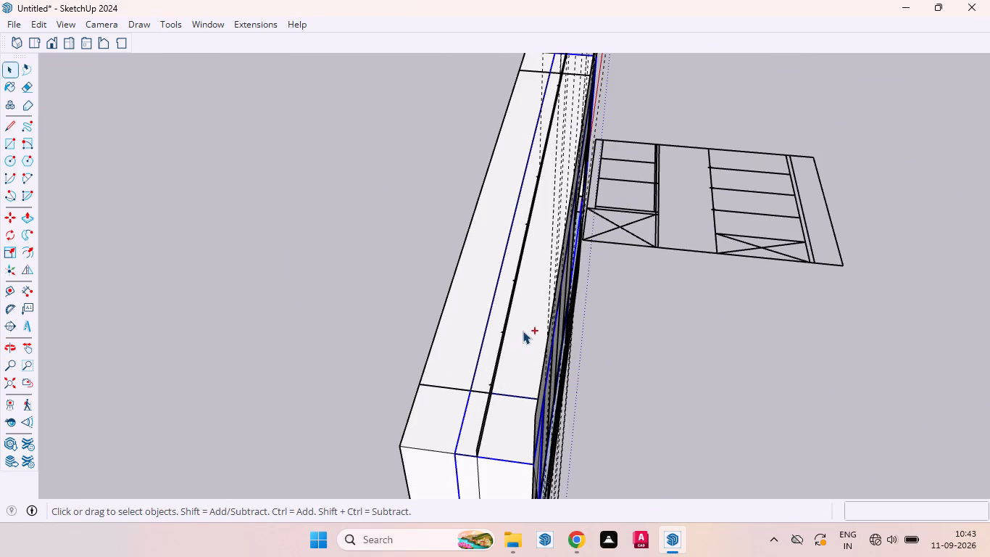
{"action": "left_click", "coordinate": [525, 328], "text": "ctrl"}
{"action": "scroll", "coordinate": [499, 360], "scroll_direction": "down", "scroll_amount": 4}
{"action": "middle_click_drag", "start_coordinate": [507, 363], "coordinate": [451, 355]}
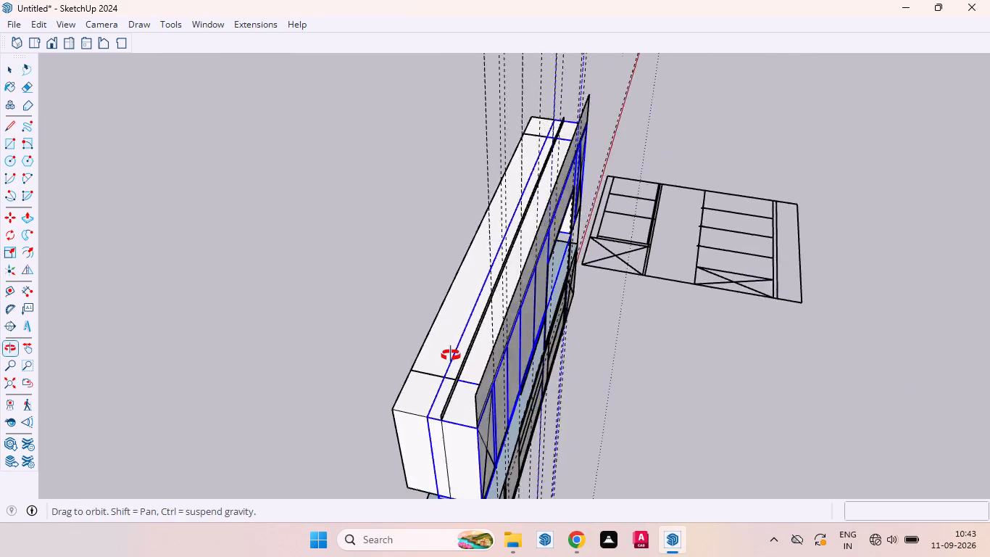
{"action": "middle_click_drag", "start_coordinate": [451, 355], "coordinate": [427, 352]}
{"action": "right_click", "coordinate": [469, 346]}
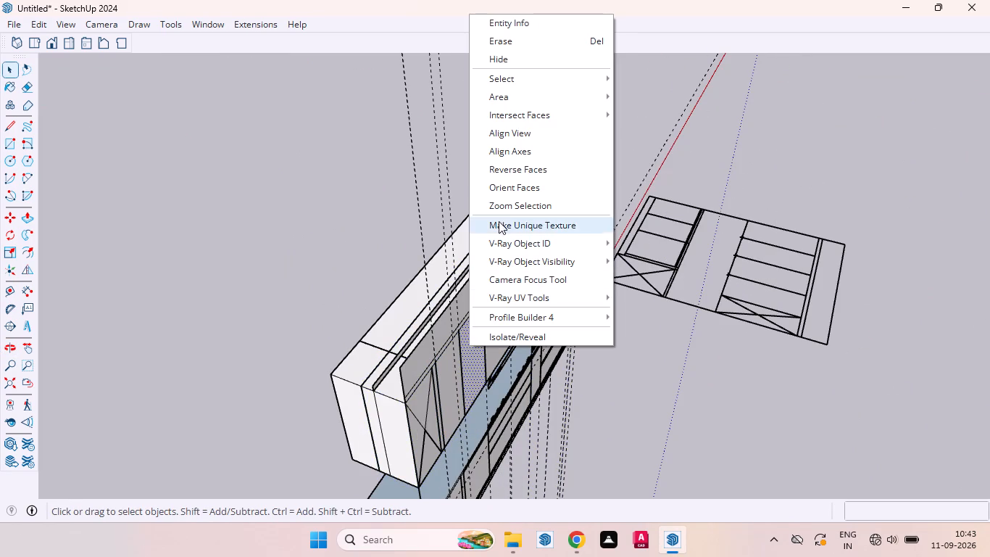
{"action": "left_click", "coordinate": [611, 413]}
Hide the original upper cabinet box behind the flat elevation face, leaving the set-back copy displayed.
{"action": "left_click", "coordinate": [394, 408]}
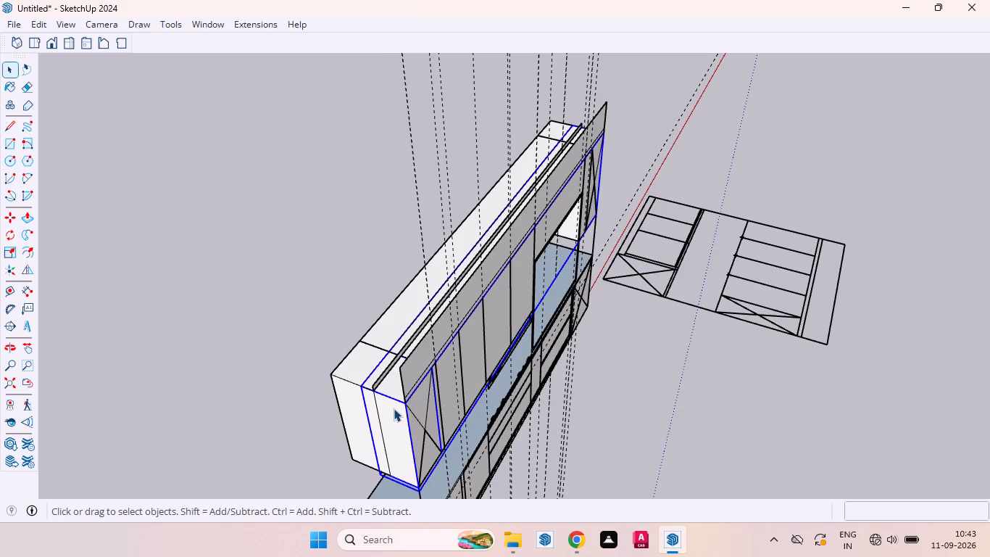
{"action": "middle_click_drag", "start_coordinate": [413, 423], "coordinate": [585, 460]}
{"action": "left_click", "coordinate": [586, 338], "text": "ctrl"}
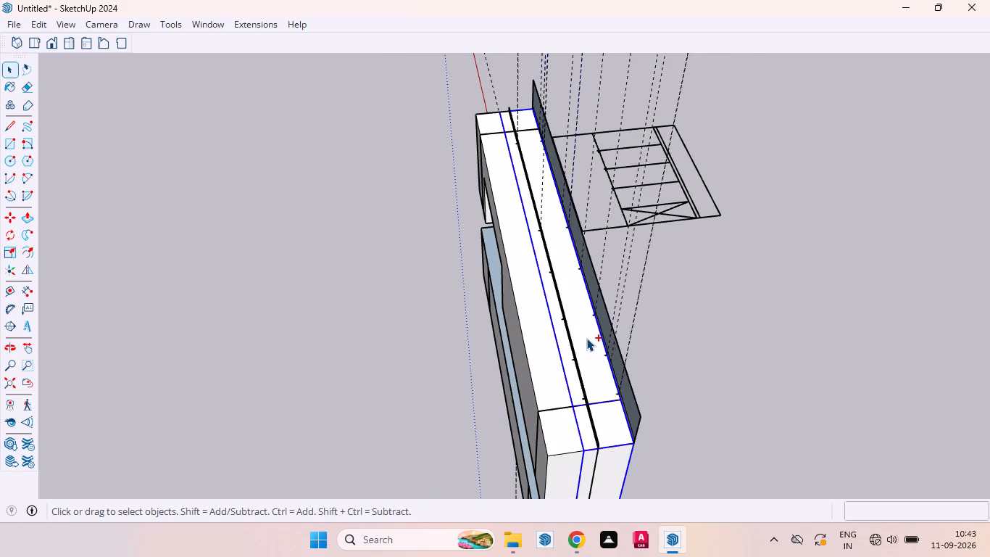
{"action": "right_click", "coordinate": [586, 338], "text": "ctrl"}
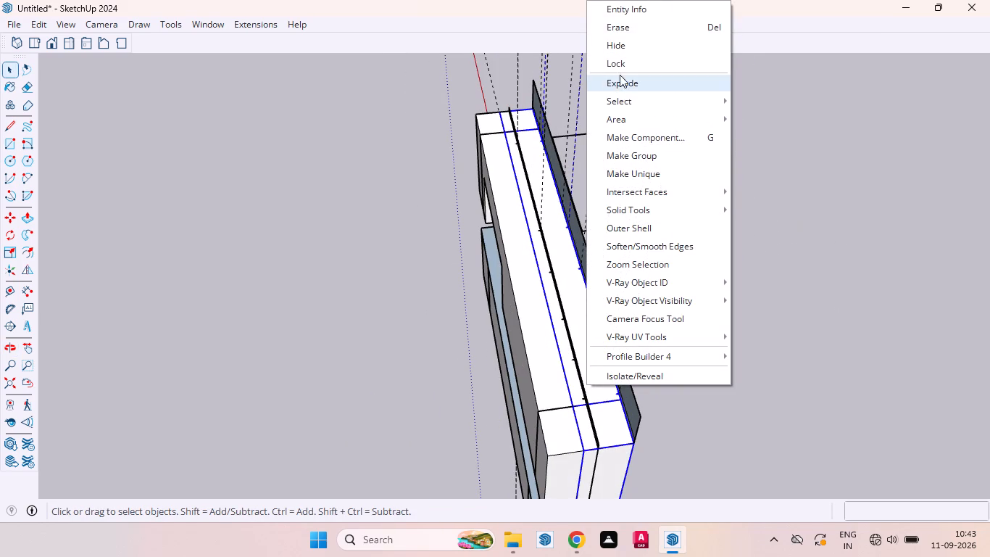
{"action": "left_click", "coordinate": [627, 44], "text": "ctrl"}
{"action": "left_click", "coordinate": [664, 341]}
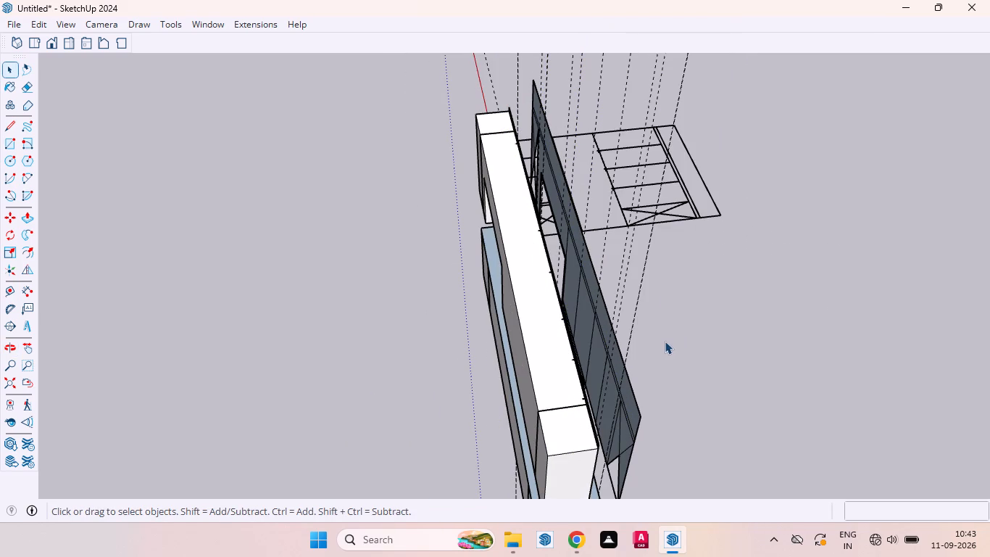
Examine the set-back upper cabinet copy relative to the flat elevation face and countertop from the front, end and above.
{"action": "middle_click_drag", "start_coordinate": [653, 344], "coordinate": [428, 208]}
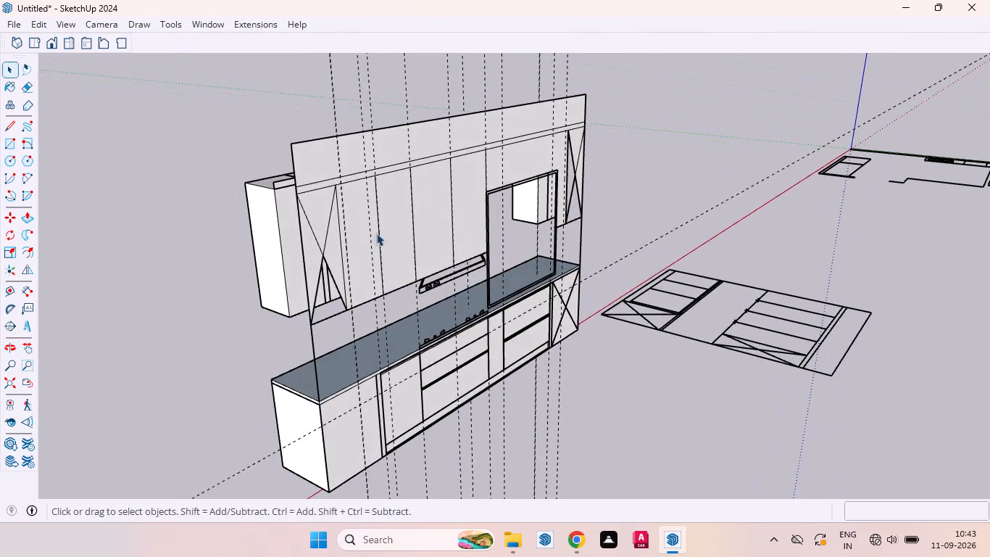
{"action": "scroll", "coordinate": [351, 235], "scroll_direction": "up", "scroll_amount": 3}
{"action": "scroll", "coordinate": [361, 214], "scroll_direction": "down", "scroll_amount": 4}
{"action": "middle_click_drag", "start_coordinate": [317, 218], "coordinate": [490, 230]}
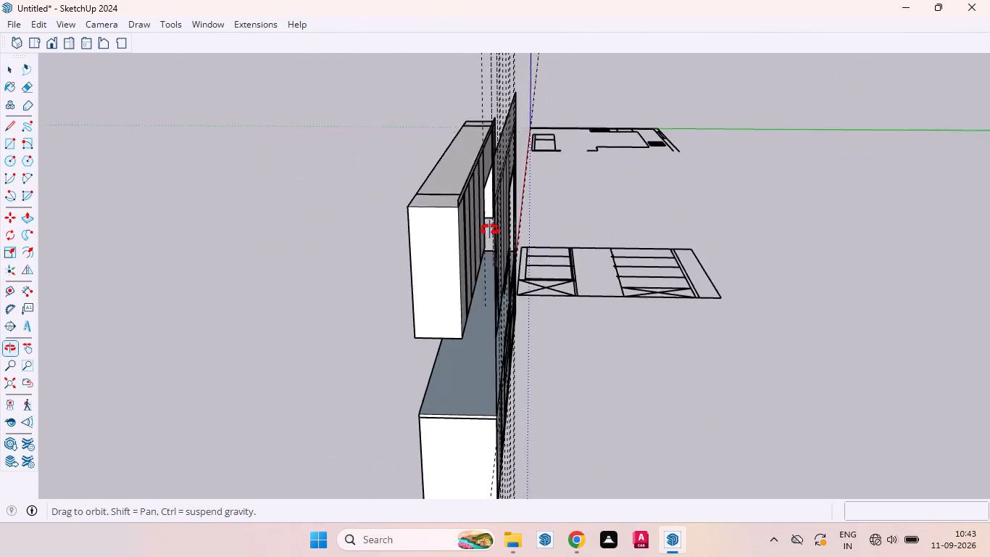
{"action": "middle_click_drag", "start_coordinate": [490, 230], "coordinate": [496, 234]}
{"action": "scroll", "coordinate": [502, 231], "scroll_direction": "up", "scroll_amount": 3}
{"action": "middle_click_drag", "start_coordinate": [502, 233], "coordinate": [541, 325]}
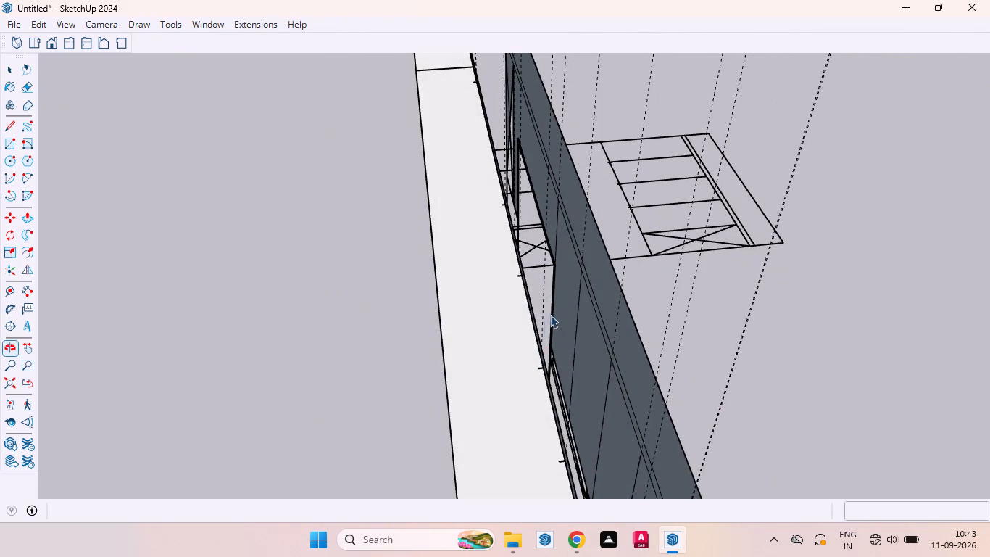
{"action": "scroll", "coordinate": [556, 224], "scroll_direction": "down", "scroll_amount": 10}
{"action": "middle_click_drag", "start_coordinate": [559, 271], "coordinate": [412, 213]}
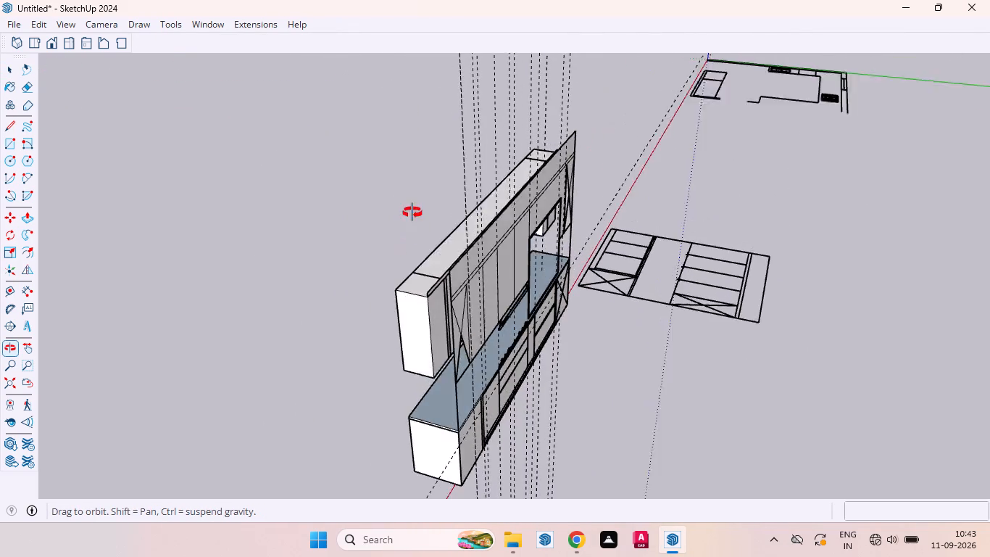
{"action": "middle_click_drag", "start_coordinate": [412, 213], "coordinate": [396, 194]}
Inspect the copied cabinet fronts and the door joints beneath the top strip up close, and return to the whole model.
{"action": "scroll", "coordinate": [411, 250], "scroll_direction": "up", "scroll_amount": 18}
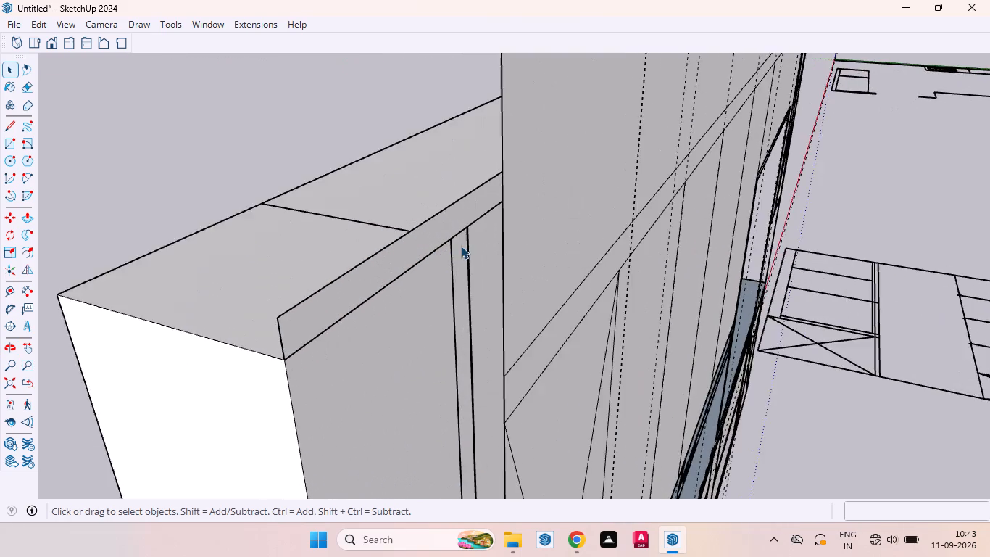
{"action": "scroll", "coordinate": [461, 246], "scroll_direction": "up", "scroll_amount": 5}
{"action": "middle_click_drag", "start_coordinate": [461, 257], "coordinate": [610, 220]}
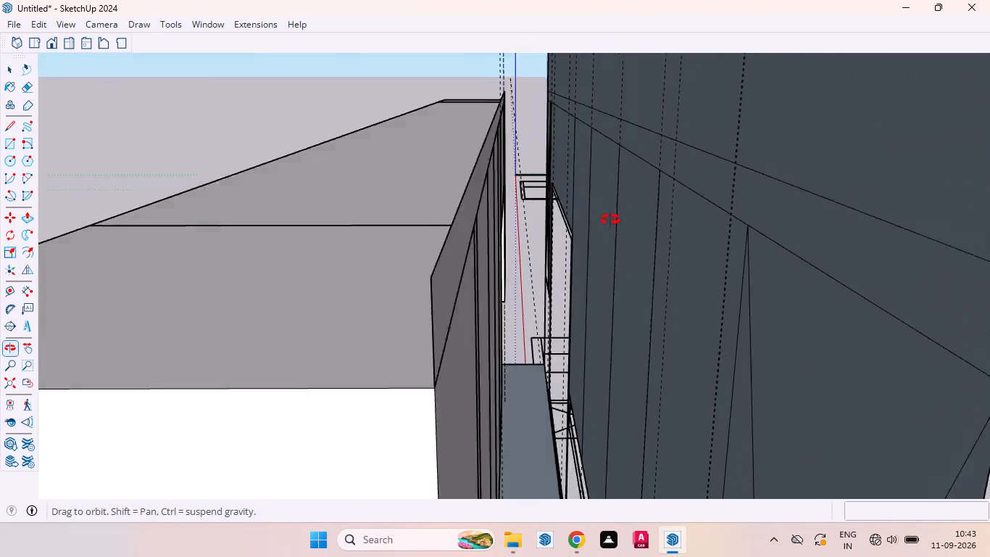
{"action": "middle_click_drag", "start_coordinate": [610, 220], "coordinate": [553, 211]}
{"action": "scroll", "coordinate": [479, 235], "scroll_direction": "up", "scroll_amount": 8}
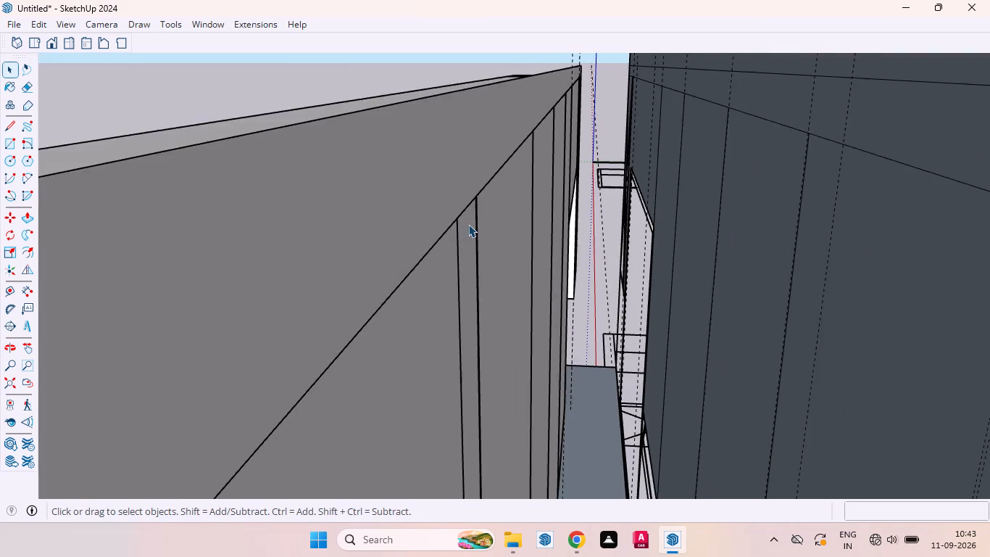
{"action": "scroll", "coordinate": [468, 224], "scroll_direction": "up", "scroll_amount": 9}
{"action": "middle_click_drag", "start_coordinate": [488, 210], "coordinate": [333, 194]}
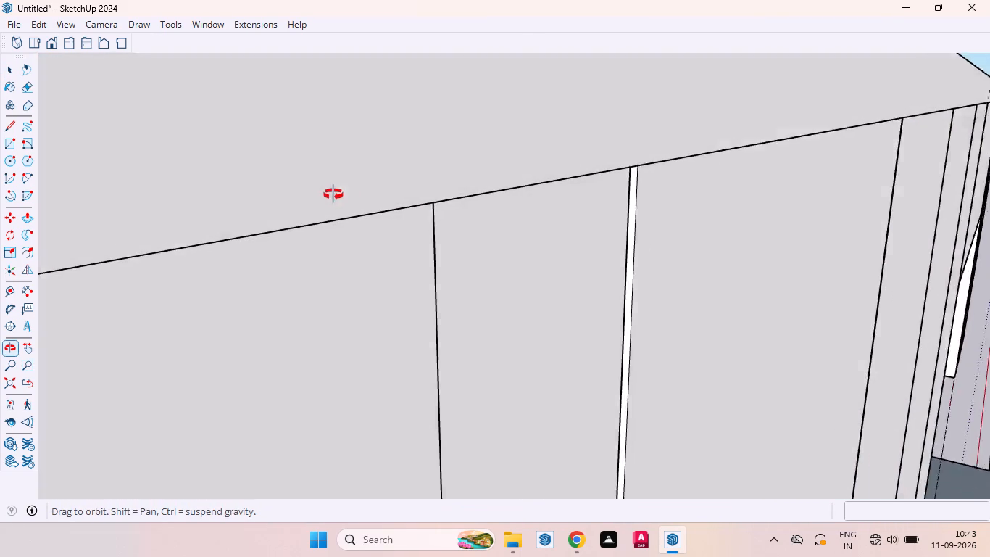
{"action": "middle_click_drag", "start_coordinate": [333, 194], "coordinate": [294, 187]}
{"action": "scroll", "coordinate": [491, 239], "scroll_direction": "up", "scroll_amount": 5}
{"action": "scroll", "coordinate": [733, 218], "scroll_direction": "up", "scroll_amount": 4}
{"action": "middle_click_drag", "start_coordinate": [798, 174], "coordinate": [731, 145]}
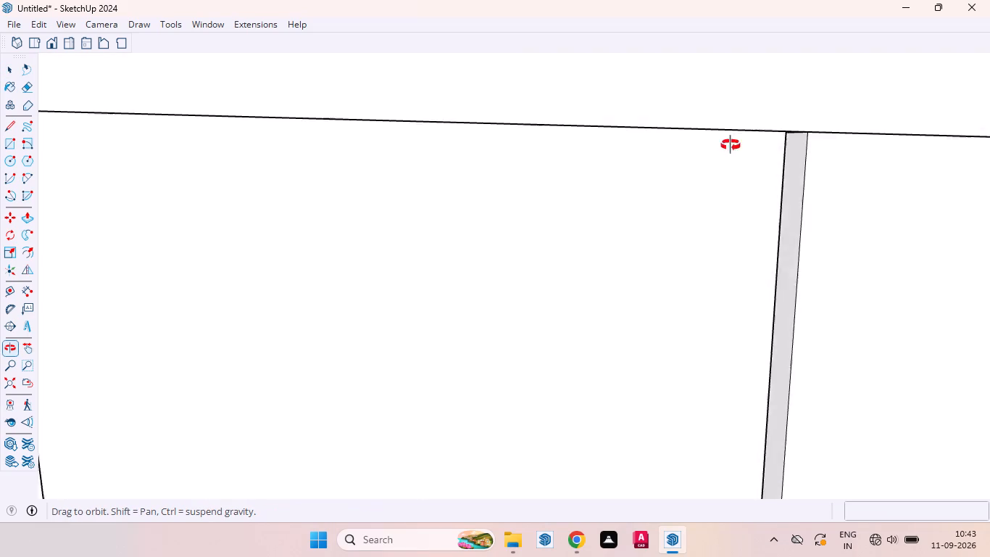
{"action": "middle_click_drag", "start_coordinate": [731, 145], "coordinate": [719, 140]}
{"action": "scroll", "coordinate": [737, 162], "scroll_direction": "down", "scroll_amount": 12}
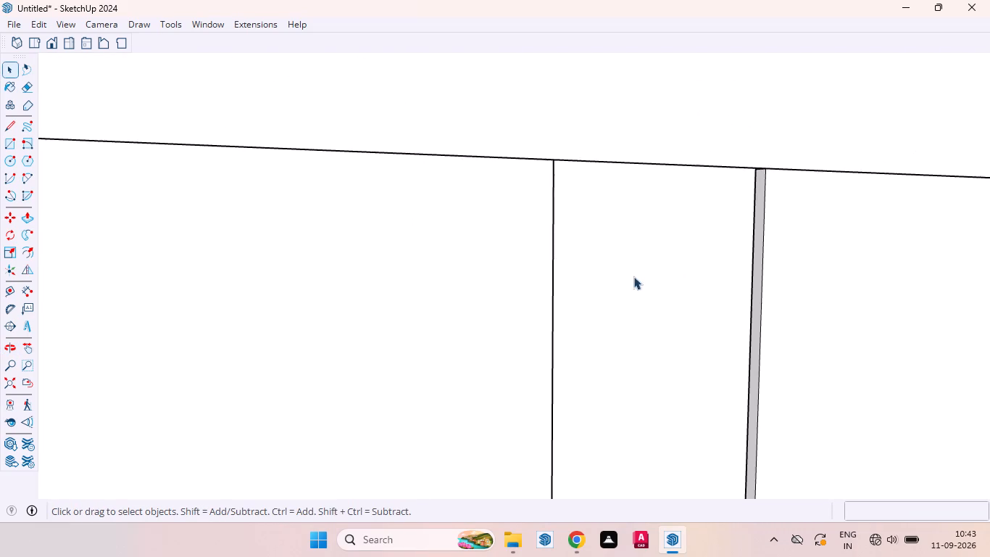
{"action": "scroll", "coordinate": [633, 276], "scroll_direction": "down", "scroll_amount": 16}
{"action": "scroll", "coordinate": [639, 248], "scroll_direction": "up", "scroll_amount": 1}
{"action": "scroll", "coordinate": [640, 252], "scroll_direction": "down", "scroll_amount": 2}
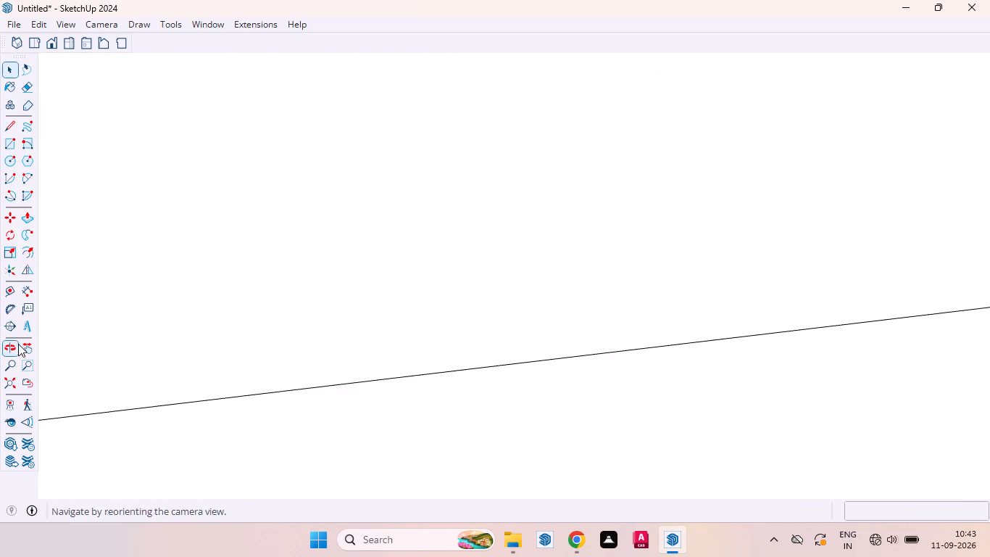
{"action": "left_click", "coordinate": [11, 384]}
{"action": "scroll", "coordinate": [374, 265], "scroll_direction": "down", "scroll_amount": 5}
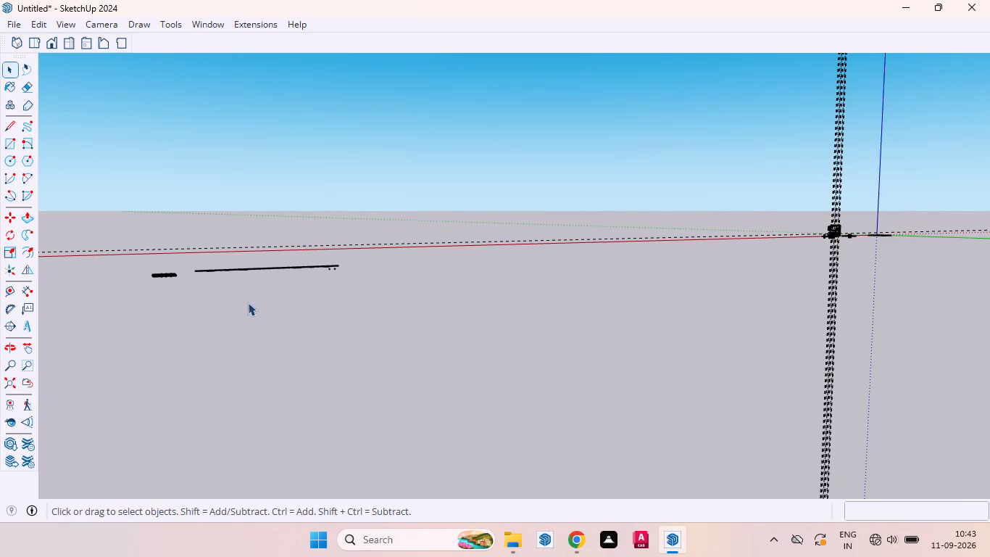
{"action": "scroll", "coordinate": [899, 181], "scroll_direction": "up", "scroll_amount": 20}
{"action": "scroll", "coordinate": [899, 181], "scroll_direction": "up", "scroll_amount": 5}
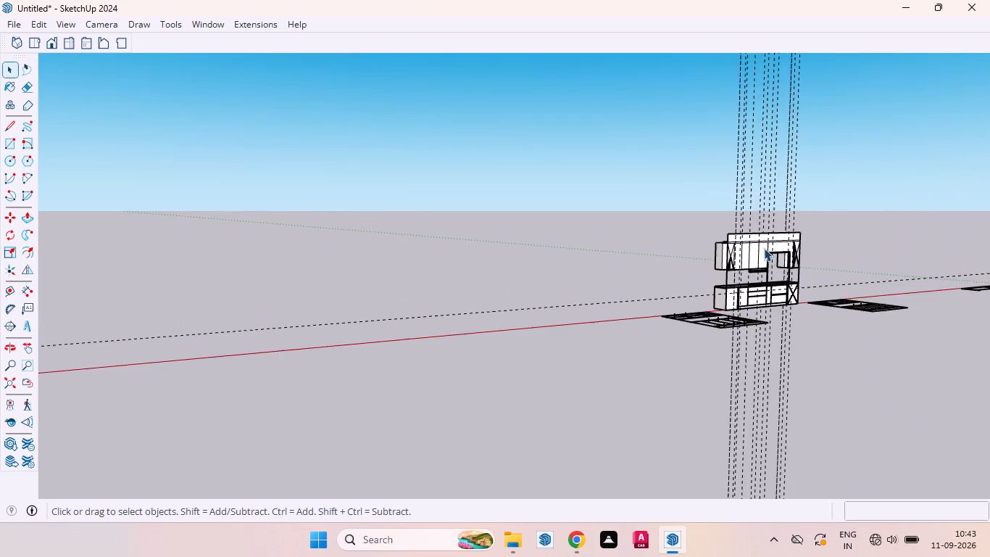
Erase the flat elevation's top band, crossed end panel and adjoining door outlines in front of the set-back upper cabinets.
{"action": "scroll", "coordinate": [764, 248], "scroll_direction": "up", "scroll_amount": 6}
{"action": "middle_click_drag", "start_coordinate": [720, 249], "coordinate": [740, 349]}
{"action": "scroll", "coordinate": [709, 231], "scroll_direction": "up", "scroll_amount": 2}
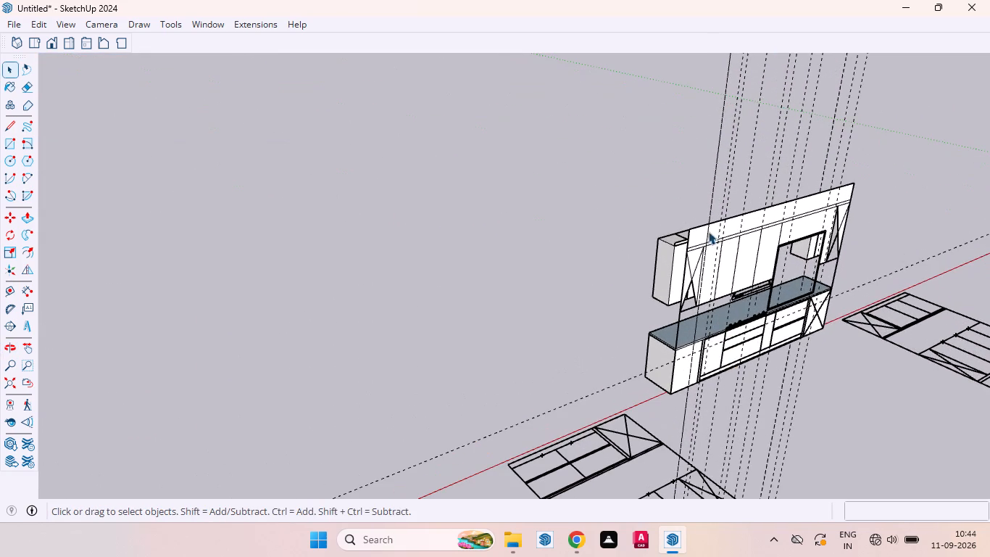
{"action": "left_click", "coordinate": [24, 91]}
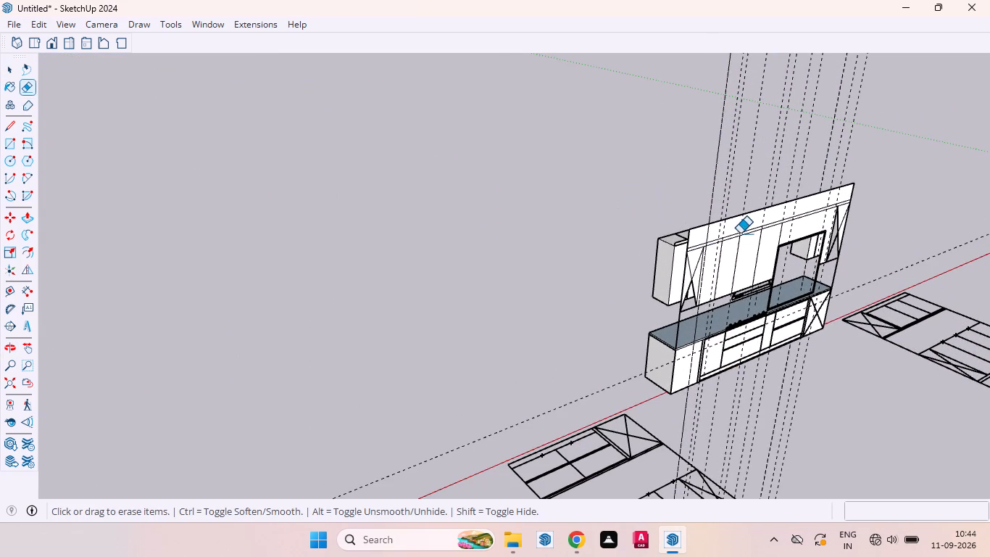
{"action": "scroll", "coordinate": [740, 235], "scroll_direction": "up", "scroll_amount": 12}
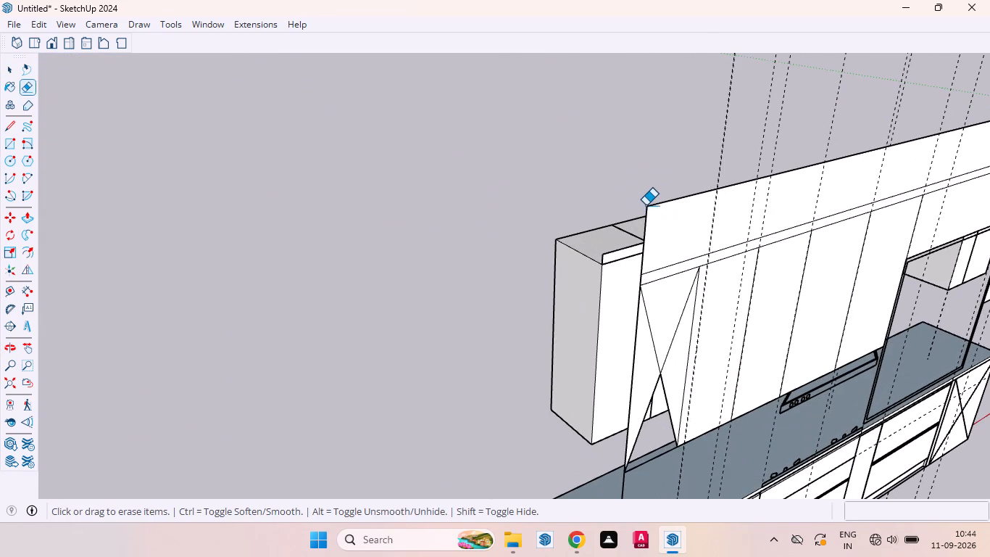
{"action": "left_click", "coordinate": [646, 205]}
{"action": "left_click", "coordinate": [641, 273]}
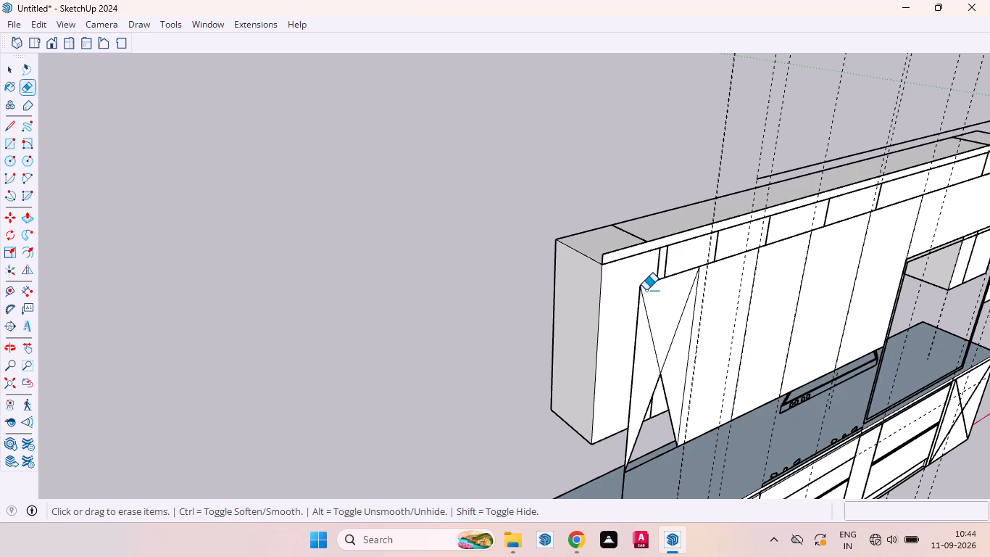
{"action": "left_click", "coordinate": [642, 288]}
{"action": "left_click", "coordinate": [697, 268]}
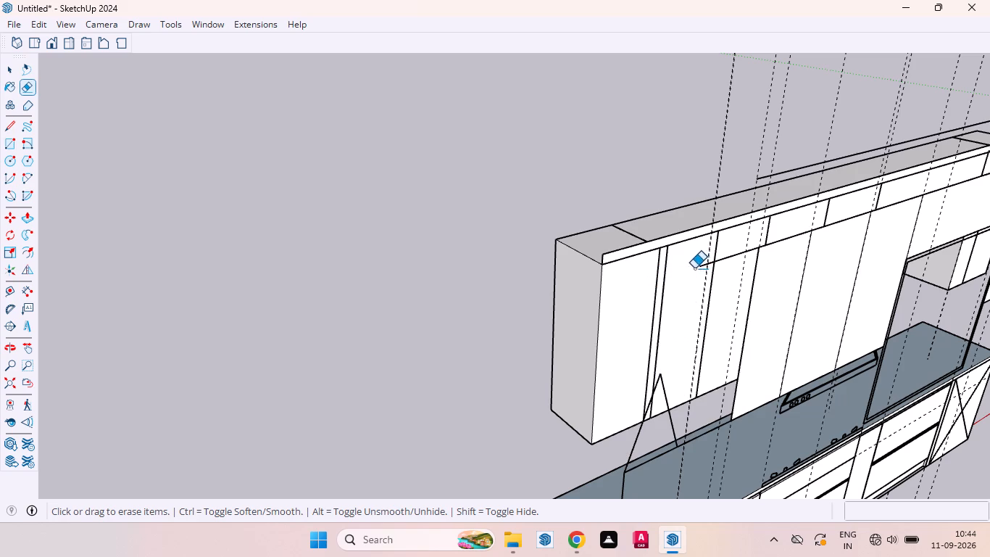
{"action": "left_click", "coordinate": [661, 374]}
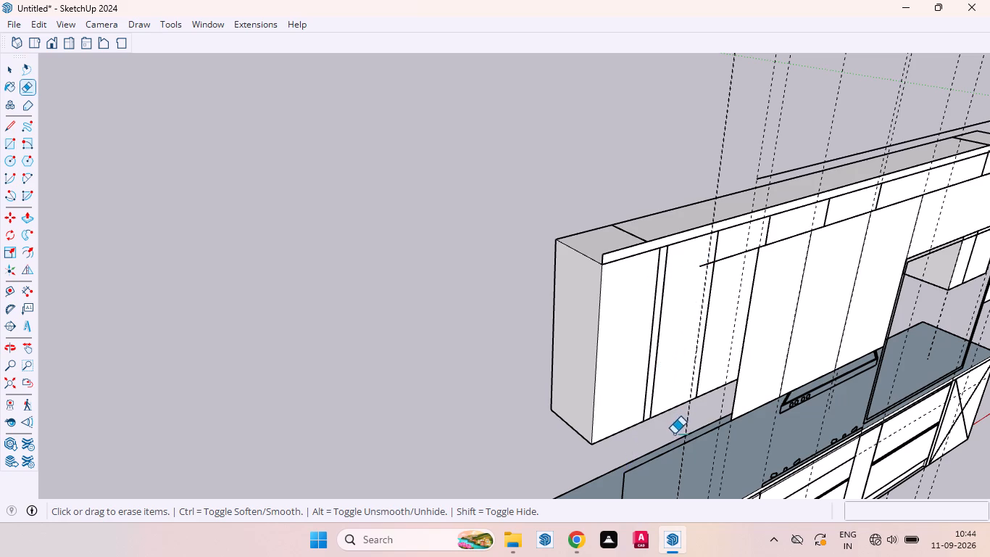
{"action": "middle_click_drag", "start_coordinate": [669, 442], "coordinate": [646, 423]}
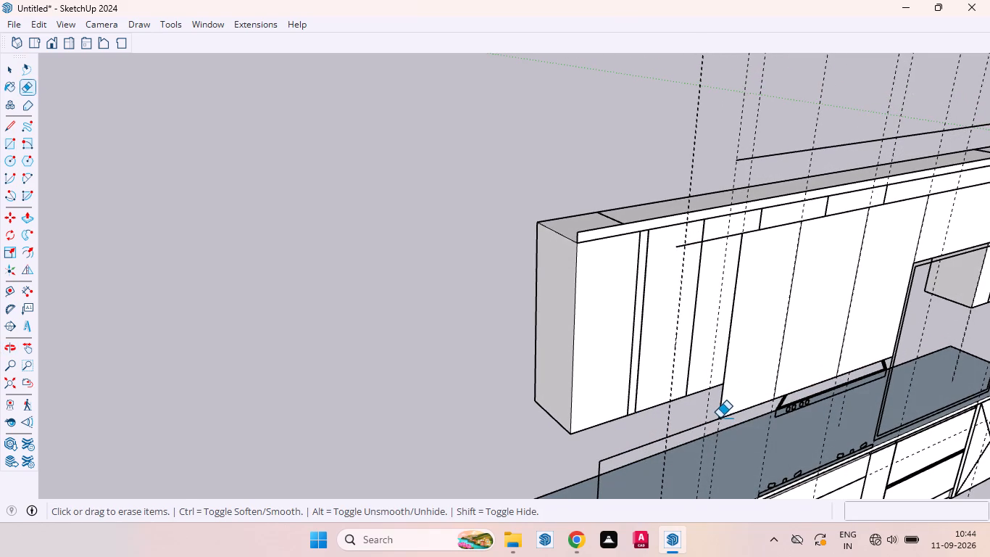
{"action": "left_click", "coordinate": [720, 418]}
{"action": "left_click", "coordinate": [778, 376]}
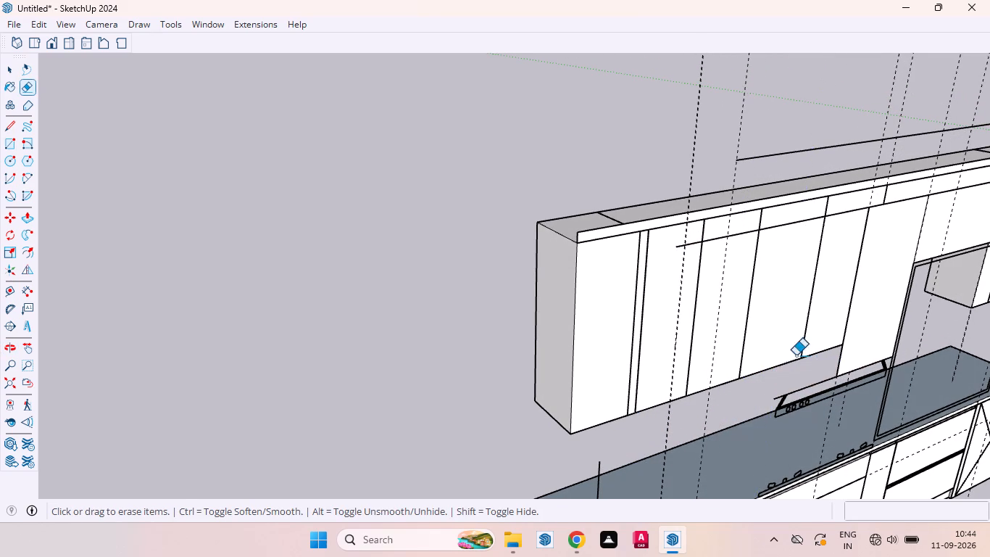
Erase the flat elevation's door outlines beside the window opening and the range hood beneath the upper cabinets.
{"action": "scroll", "coordinate": [773, 355], "scroll_direction": "down", "scroll_amount": 3}
{"action": "middle_click_drag", "start_coordinate": [821, 363], "coordinate": [662, 286]}
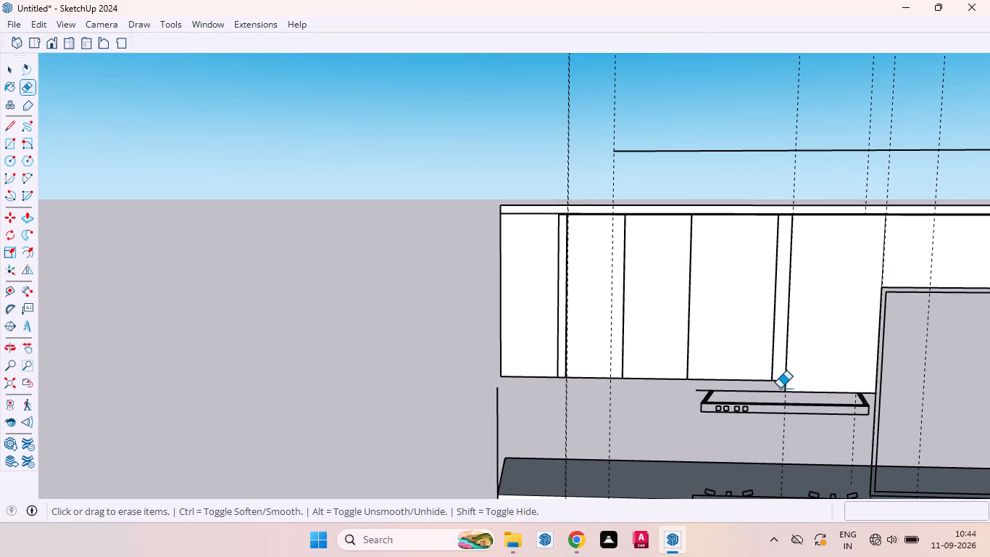
{"action": "left_click", "coordinate": [780, 388]}
{"action": "left_click", "coordinate": [792, 392]}
{"action": "left_click", "coordinate": [781, 392]}
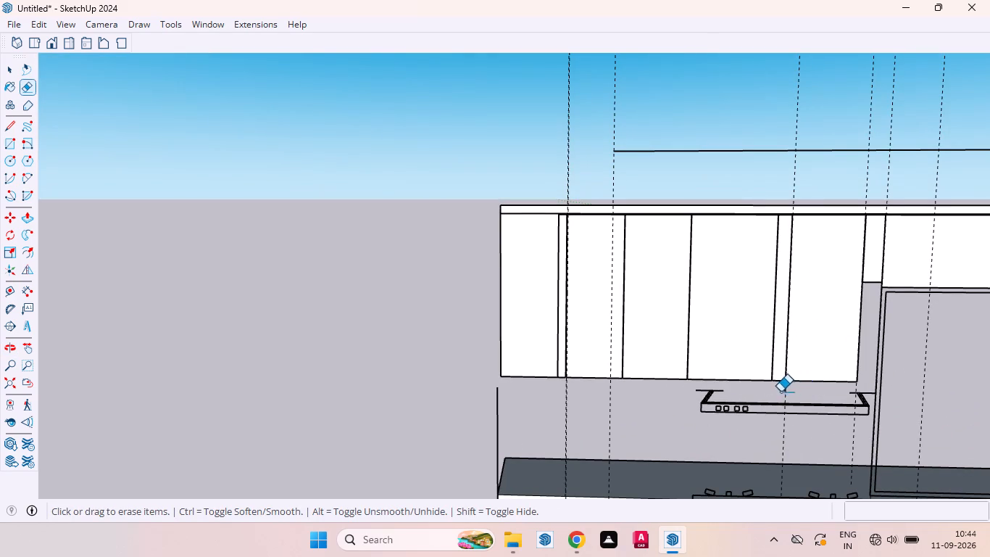
{"action": "left_click", "coordinate": [786, 405]}
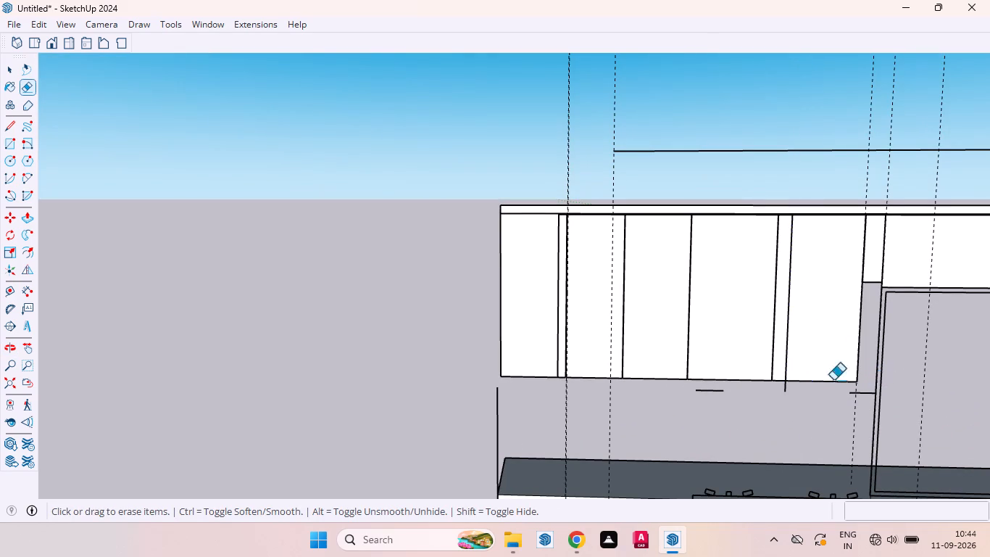
Erase the flat elevation's remaining top-band edges and crossed-panel outline at the far end, working from behind the cabinets.
{"action": "scroll", "coordinate": [716, 382], "scroll_direction": "down", "scroll_amount": 4}
{"action": "middle_click_drag", "start_coordinate": [775, 280], "coordinate": [772, 348]}
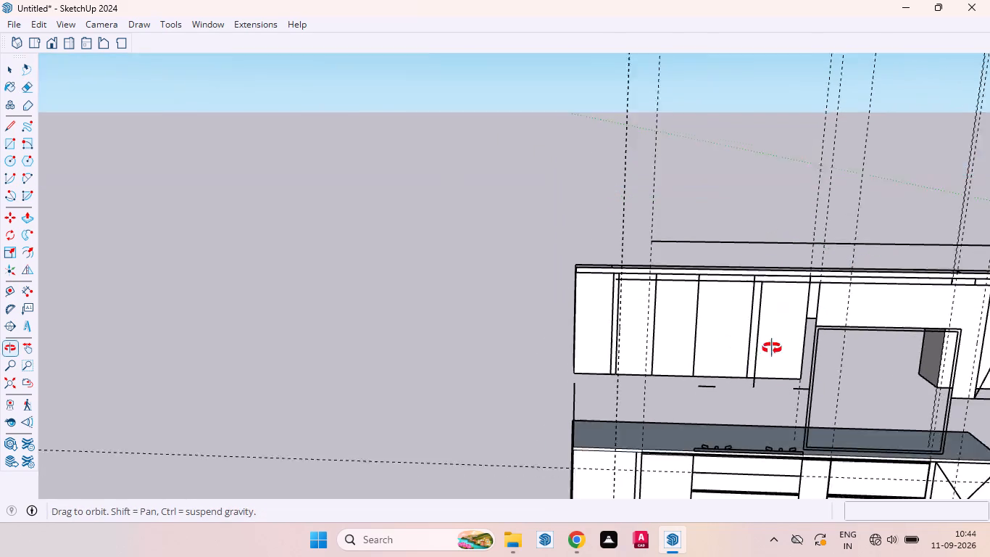
{"action": "middle_click_drag", "start_coordinate": [772, 348], "coordinate": [791, 409]}
{"action": "scroll", "coordinate": [857, 495], "scroll_direction": "up", "scroll_amount": 1}
{"action": "scroll", "coordinate": [678, 273], "scroll_direction": "down", "scroll_amount": 5}
{"action": "middle_click_drag", "start_coordinate": [630, 278], "coordinate": [989, 355]}
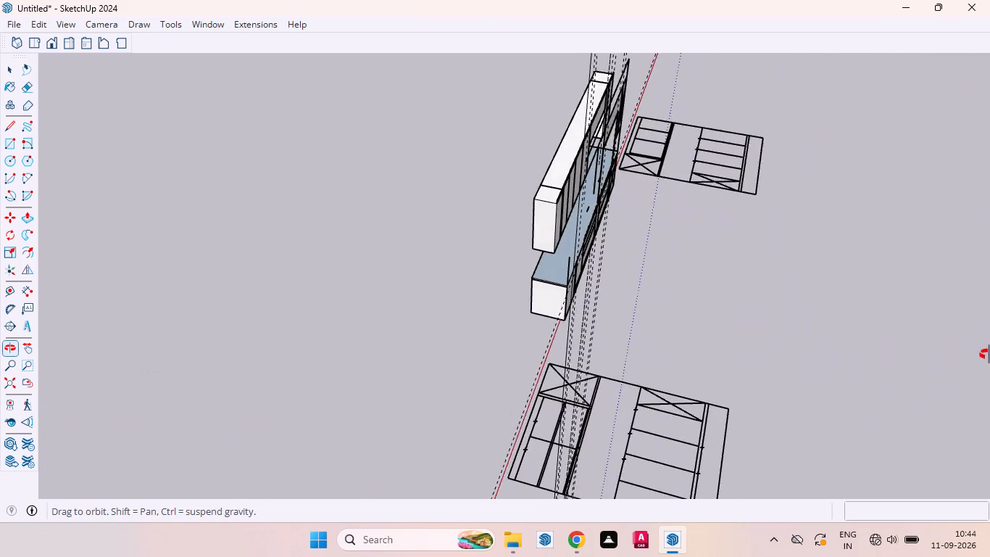
{"action": "middle_click_drag", "start_coordinate": [989, 355], "coordinate": [989, 347]}
{"action": "scroll", "coordinate": [566, 236], "scroll_direction": "up", "scroll_amount": 4}
{"action": "middle_click_drag", "start_coordinate": [553, 247], "coordinate": [830, 286]}
{"action": "scroll", "coordinate": [571, 338], "scroll_direction": "down", "scroll_amount": 5}
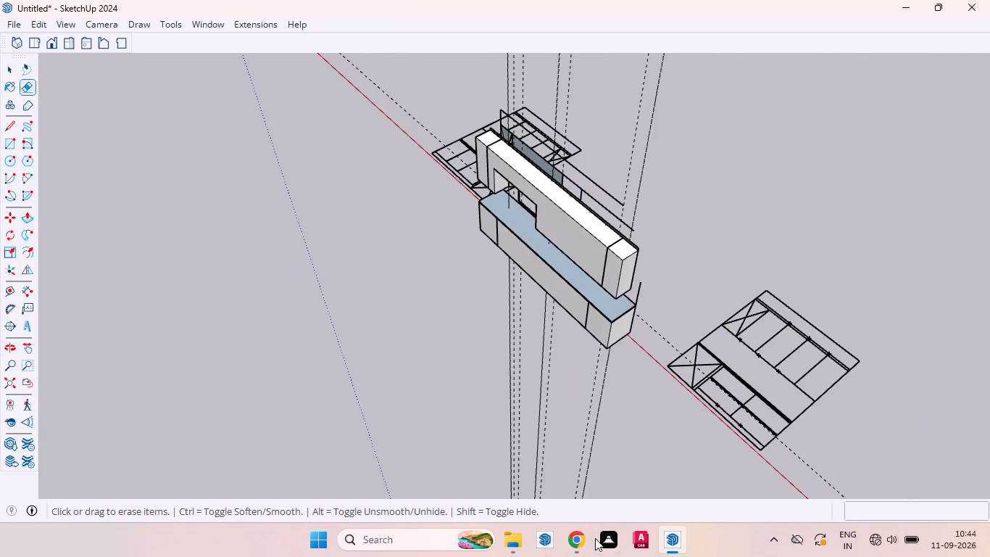
{"action": "scroll", "coordinate": [518, 209], "scroll_direction": "up", "scroll_amount": 5}
{"action": "scroll", "coordinate": [509, 67], "scroll_direction": "up", "scroll_amount": 4}
{"action": "scroll", "coordinate": [575, 258], "scroll_direction": "down", "scroll_amount": 5}
{"action": "scroll", "coordinate": [517, 155], "scroll_direction": "up", "scroll_amount": 2}
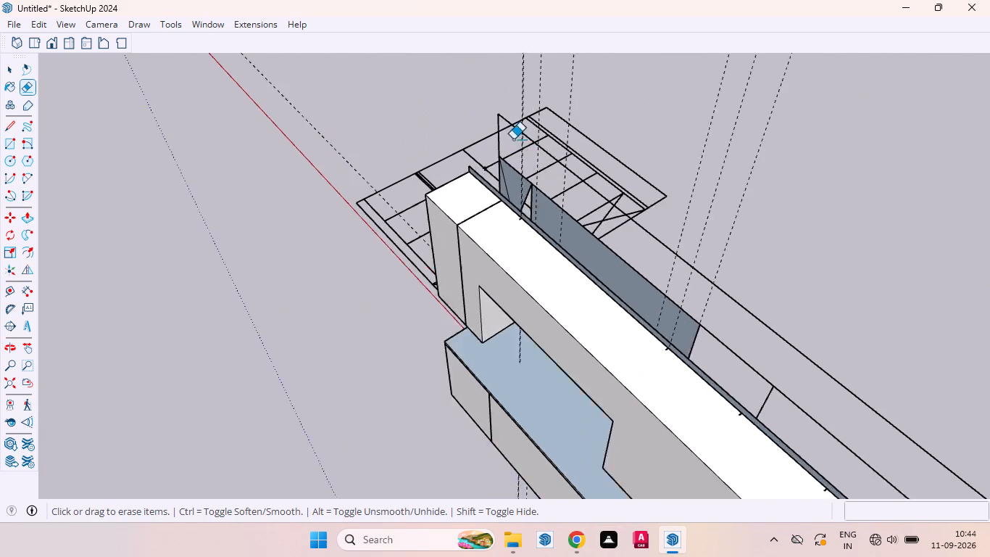
{"action": "scroll", "coordinate": [513, 139], "scroll_direction": "up", "scroll_amount": 2}
{"action": "left_click", "coordinate": [492, 104]}
{"action": "left_click", "coordinate": [494, 168]}
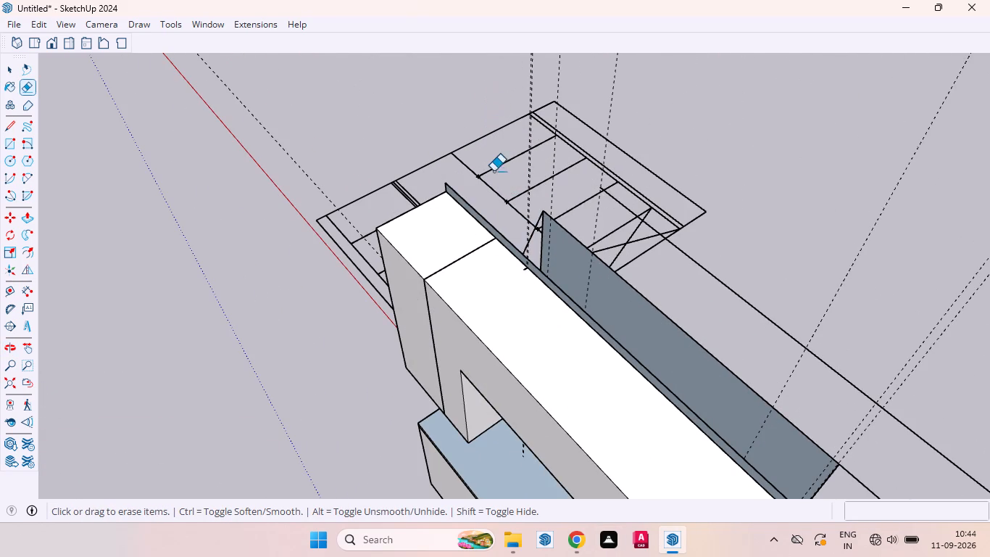
{"action": "left_click", "coordinate": [544, 212]}
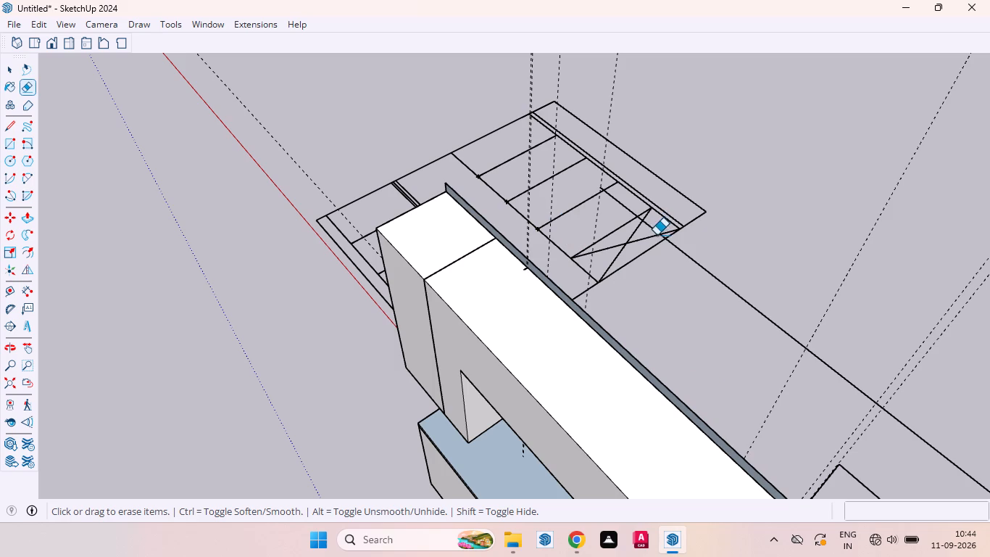
{"action": "left_click", "coordinate": [686, 252]}
{"action": "left_click", "coordinate": [725, 281]}
{"action": "key", "text": "space"}
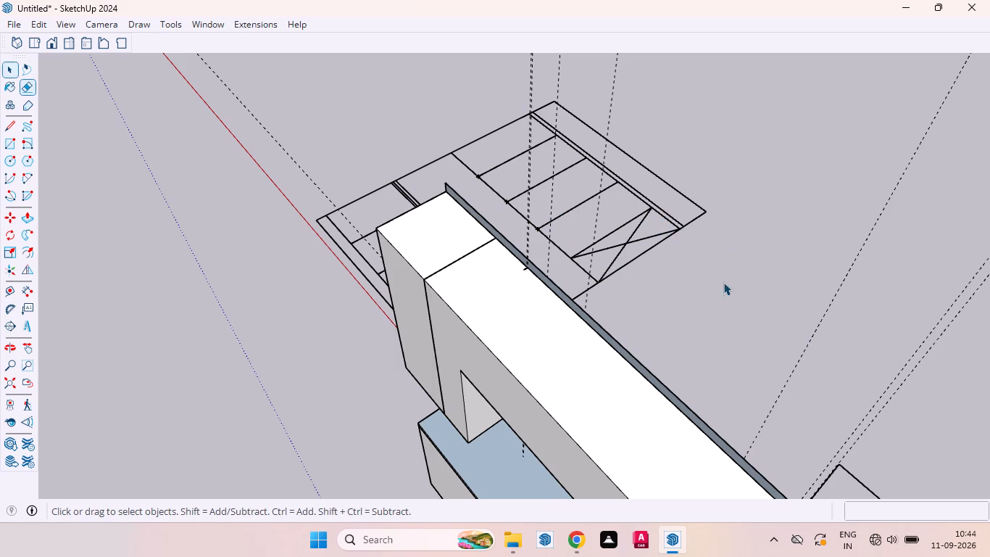
Delete the leftover diagonal, horizontal and vertical elevation lines above the countertop at the crossed base cabinet end.
{"action": "scroll", "coordinate": [596, 294], "scroll_direction": "down", "scroll_amount": 4}
{"action": "middle_click_drag", "start_coordinate": [646, 309], "coordinate": [313, 237]}
{"action": "scroll", "coordinate": [408, 178], "scroll_direction": "down", "scroll_amount": 3}
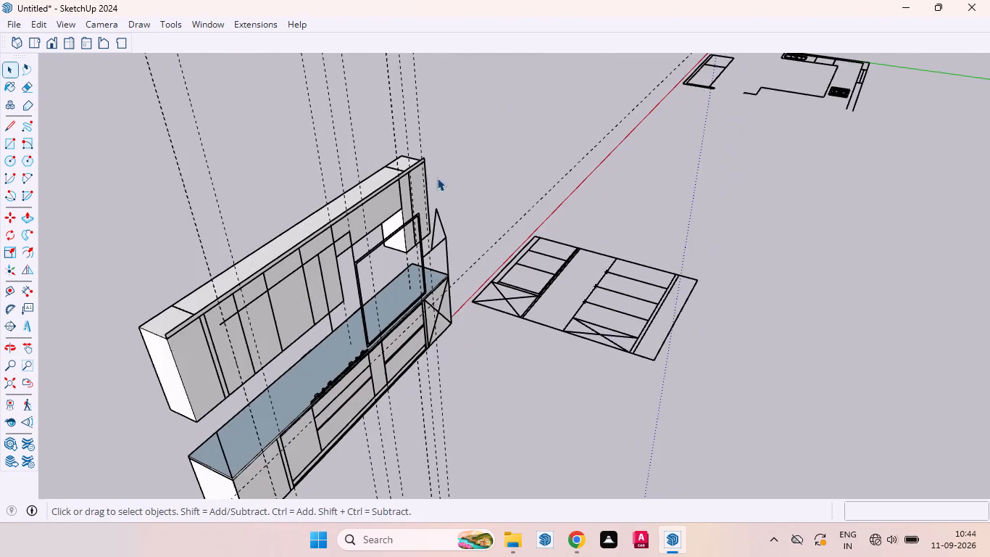
{"action": "middle_click_drag", "start_coordinate": [428, 245], "coordinate": [296, 223]}
{"action": "scroll", "coordinate": [574, 220], "scroll_direction": "down", "scroll_amount": 5}
{"action": "scroll", "coordinate": [397, 158], "scroll_direction": "up", "scroll_amount": 4}
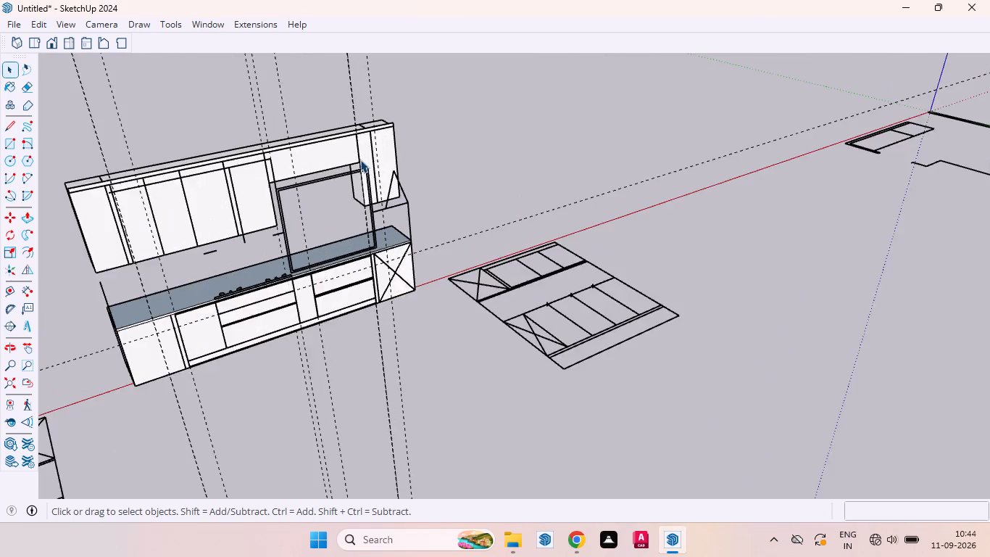
{"action": "scroll", "coordinate": [360, 160], "scroll_direction": "up", "scroll_amount": 11}
{"action": "left_click", "coordinate": [388, 131]}
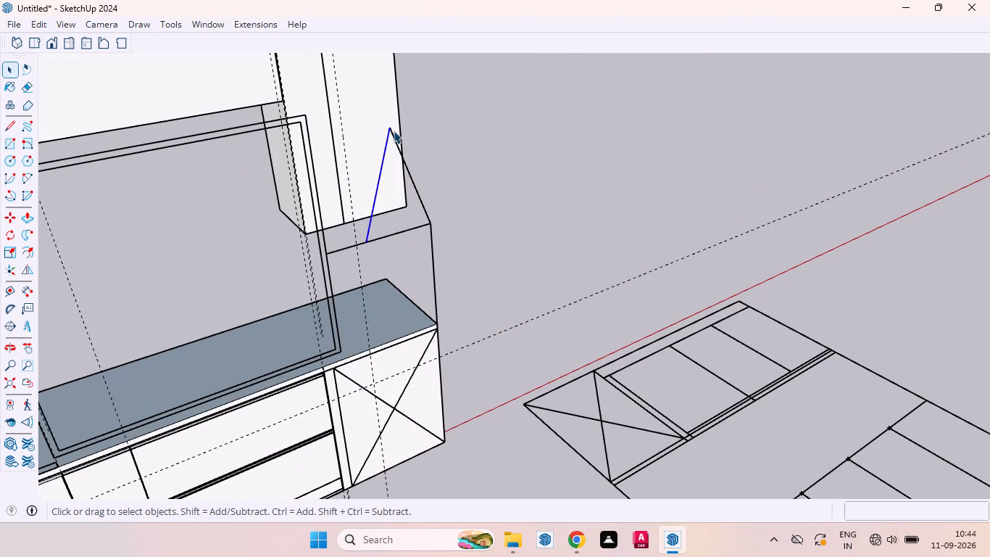
{"action": "key", "text": "Delete"}
{"action": "left_click", "coordinate": [428, 224]}
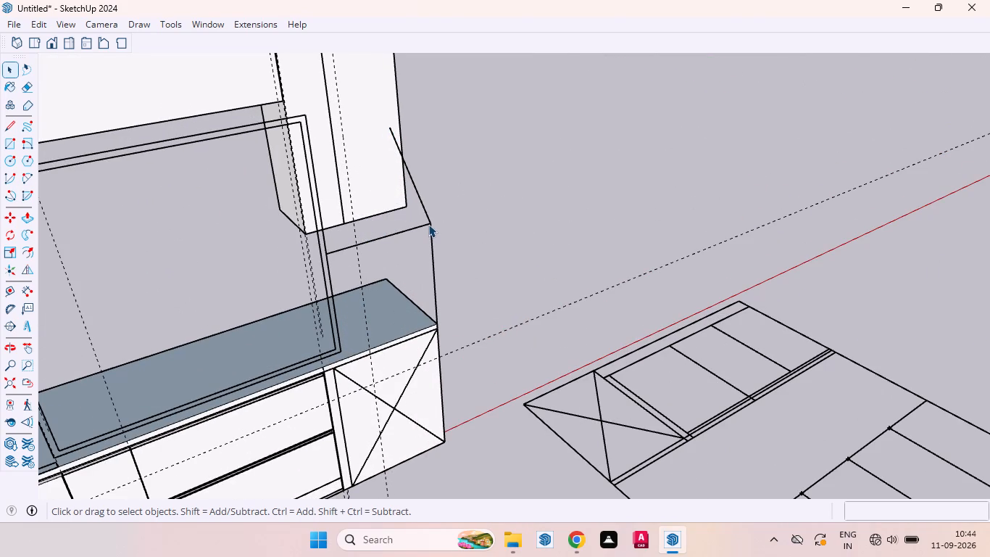
{"action": "key", "text": "Delete"}
{"action": "left_click", "coordinate": [428, 224]}
{"action": "key", "text": "Delete"}
{"action": "left_click", "coordinate": [430, 225]}
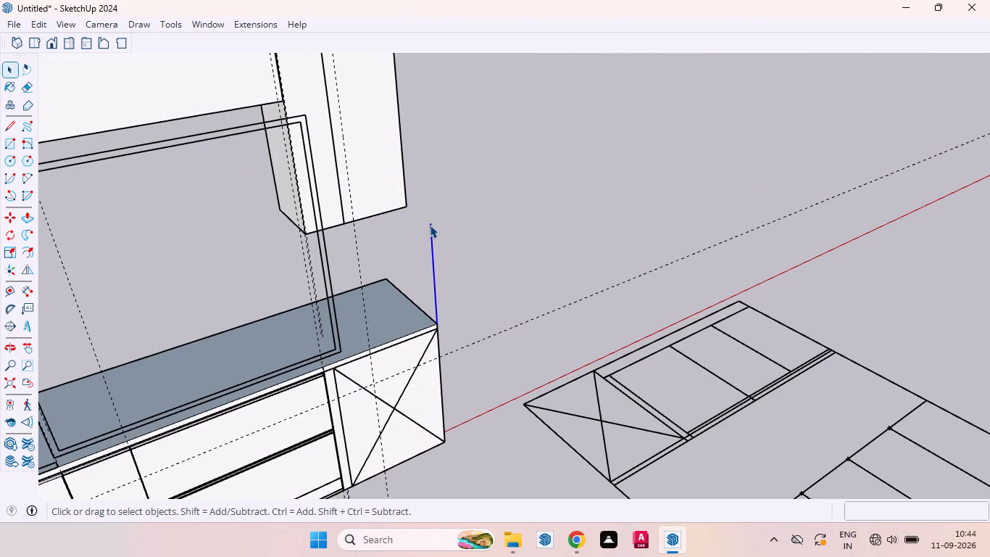
{"action": "key", "text": "Delete"}
Delete the leftover elevation lines standing in front of the upper cabinets' top strip, and return to the whole model.
{"action": "scroll", "coordinate": [478, 201], "scroll_direction": "down", "scroll_amount": 4}
{"action": "middle_click_drag", "start_coordinate": [312, 322], "coordinate": [279, 252]}
{"action": "scroll", "coordinate": [357, 205], "scroll_direction": "down", "scroll_amount": 4}
{"action": "scroll", "coordinate": [265, 176], "scroll_direction": "up", "scroll_amount": 4}
{"action": "middle_click_drag", "start_coordinate": [288, 215], "coordinate": [509, 322]}
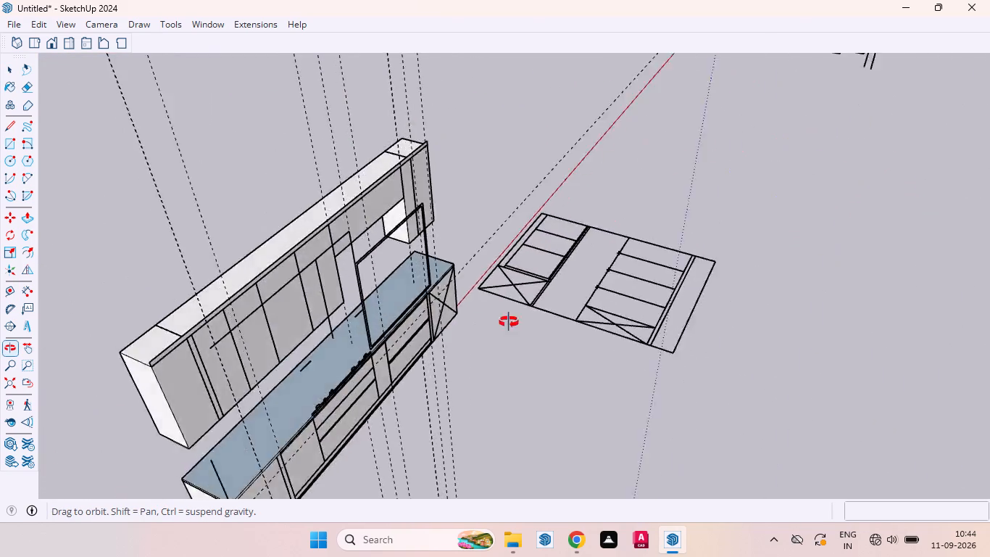
{"action": "middle_click_drag", "start_coordinate": [509, 322], "coordinate": [621, 256]}
{"action": "scroll", "coordinate": [440, 223], "scroll_direction": "up", "scroll_amount": 4}
{"action": "middle_click_drag", "start_coordinate": [438, 260], "coordinate": [494, 312]}
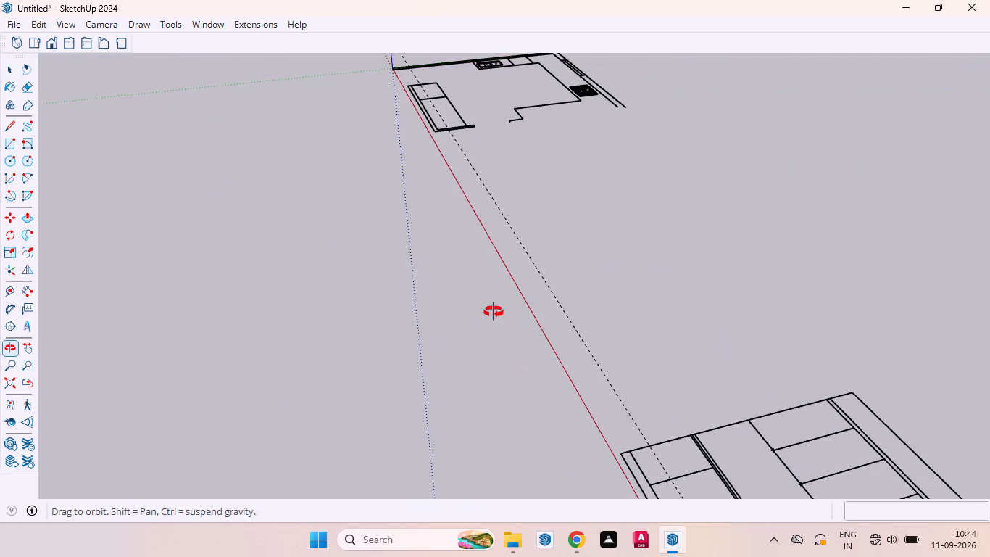
{"action": "middle_click_drag", "start_coordinate": [494, 312], "coordinate": [491, 309]}
{"action": "scroll", "coordinate": [279, 177], "scroll_direction": "down", "scroll_amount": 10}
{"action": "scroll", "coordinate": [346, 271], "scroll_direction": "up", "scroll_amount": 5}
{"action": "middle_click_drag", "start_coordinate": [357, 257], "coordinate": [376, 267]}
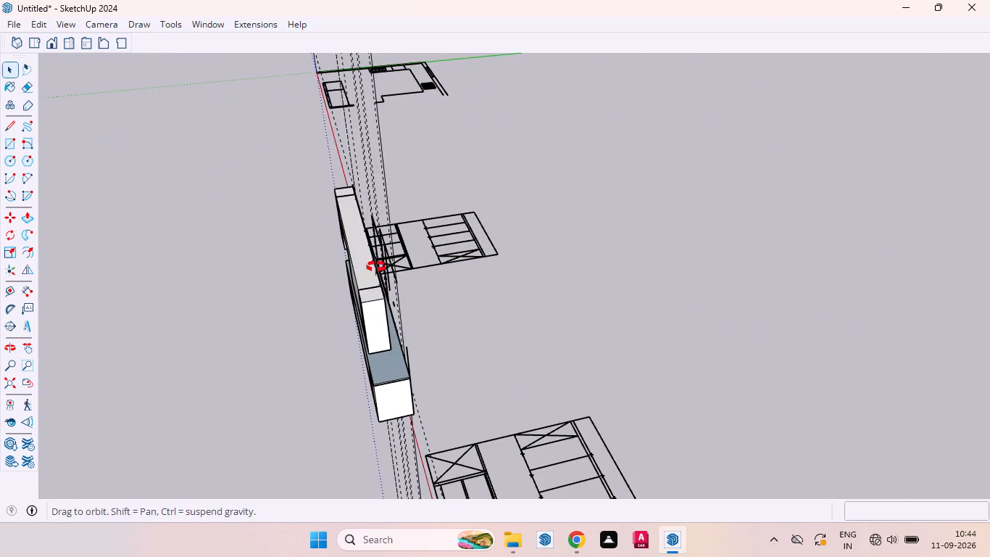
{"action": "middle_click_drag", "start_coordinate": [376, 267], "coordinate": [570, 234]}
{"action": "scroll", "coordinate": [425, 271], "scroll_direction": "up", "scroll_amount": 6}
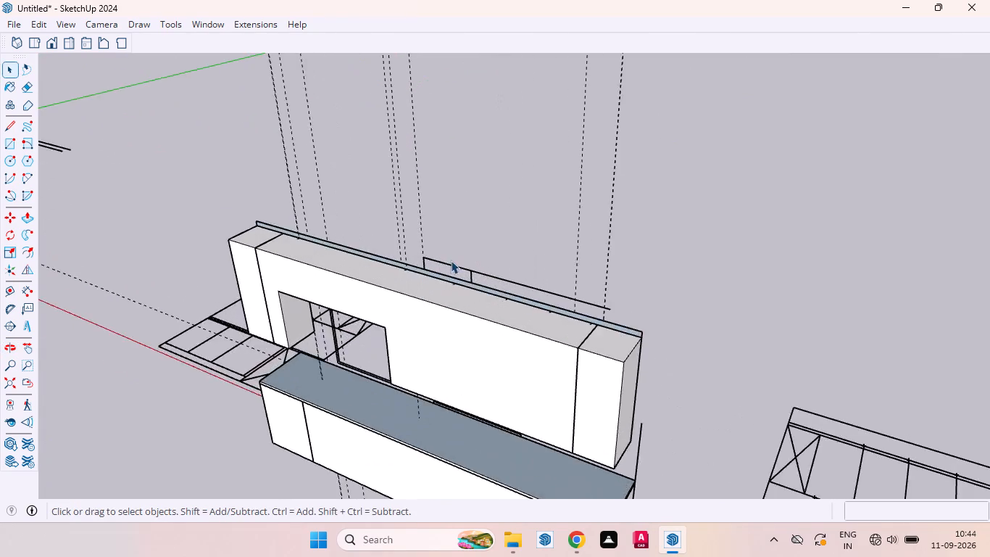
{"action": "scroll", "coordinate": [451, 260], "scroll_direction": "up", "scroll_amount": 3}
{"action": "middle_click_drag", "start_coordinate": [444, 281], "coordinate": [462, 355]}
{"action": "scroll", "coordinate": [396, 207], "scroll_direction": "down", "scroll_amount": 6}
{"action": "scroll", "coordinate": [388, 147], "scroll_direction": "down", "scroll_amount": 5}
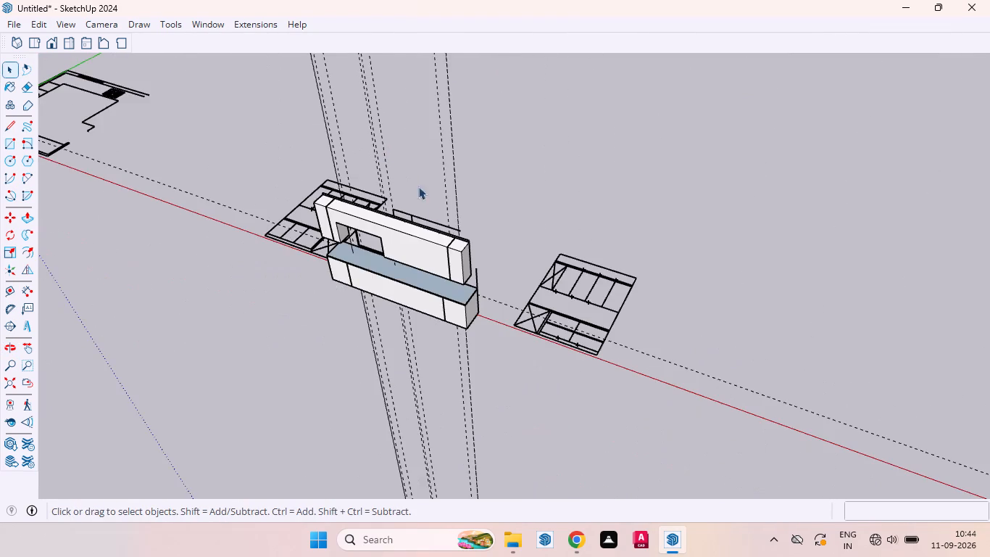
{"action": "scroll", "coordinate": [436, 238], "scroll_direction": "up", "scroll_amount": 10}
{"action": "middle_click_drag", "start_coordinate": [426, 253], "coordinate": [493, 344]}
{"action": "scroll", "coordinate": [259, 303], "scroll_direction": "up", "scroll_amount": 8}
{"action": "scroll", "coordinate": [281, 268], "scroll_direction": "down", "scroll_amount": 4}
{"action": "left_click", "coordinate": [256, 247]}
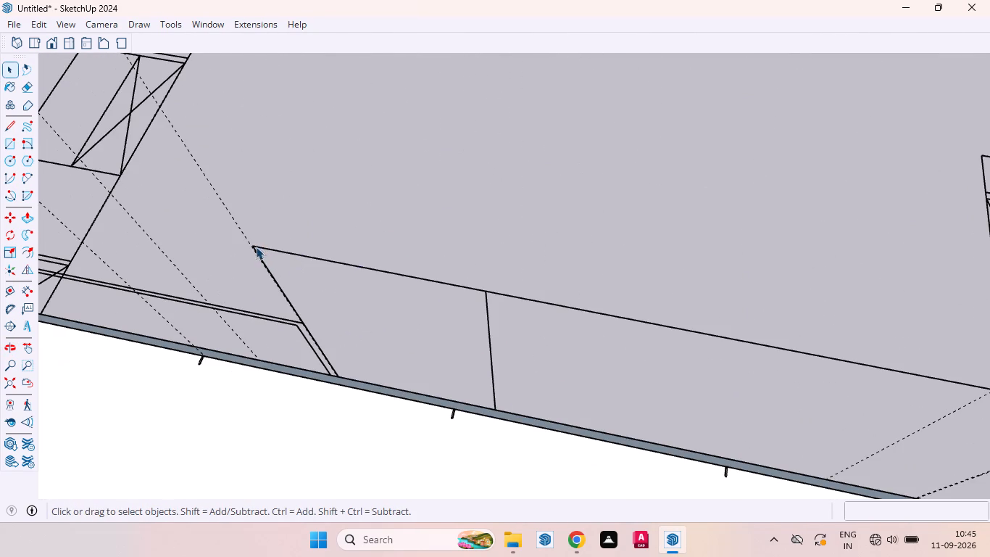
{"action": "key", "text": "Delete"}
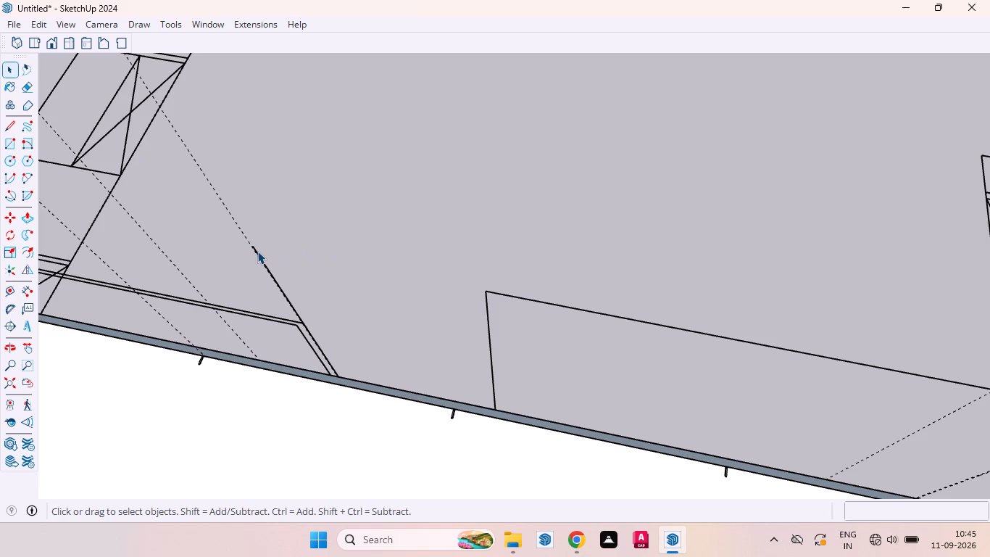
{"action": "left_click", "coordinate": [260, 258]}
{"action": "key", "text": "Delete"}
{"action": "left_click", "coordinate": [486, 301]}
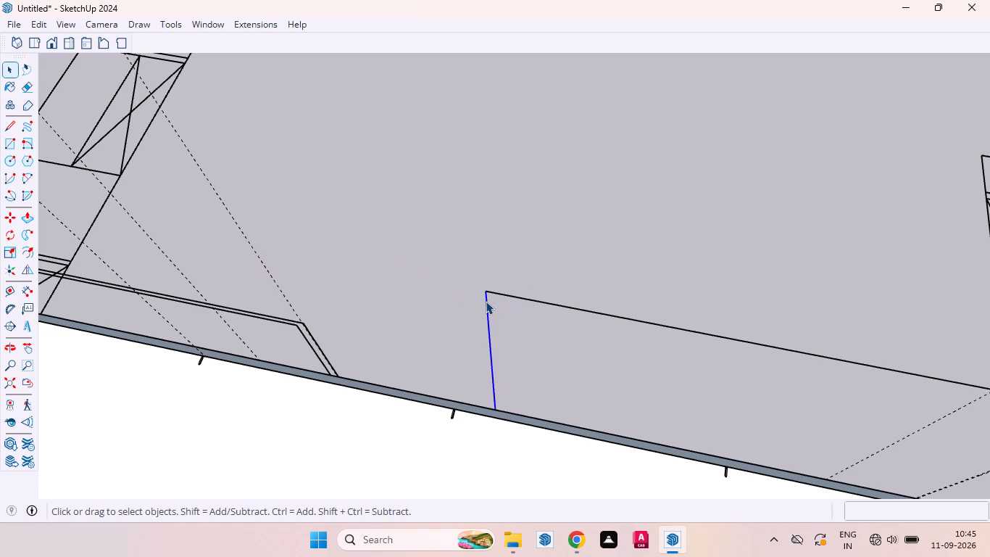
{"action": "key", "text": "Delete"}
{"action": "left_click", "coordinate": [500, 292]}
{"action": "key", "text": "Delete"}
{"action": "scroll", "coordinate": [500, 289], "scroll_direction": "down", "scroll_amount": 2}
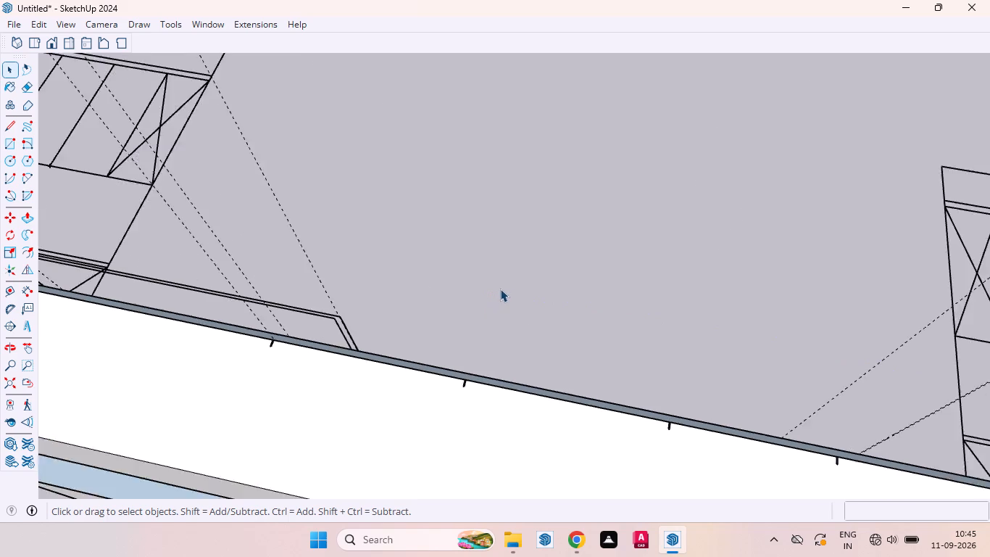
{"action": "scroll", "coordinate": [500, 289], "scroll_direction": "down", "scroll_amount": 10}
{"action": "middle_click_drag", "start_coordinate": [523, 284], "coordinate": [0, 138]}
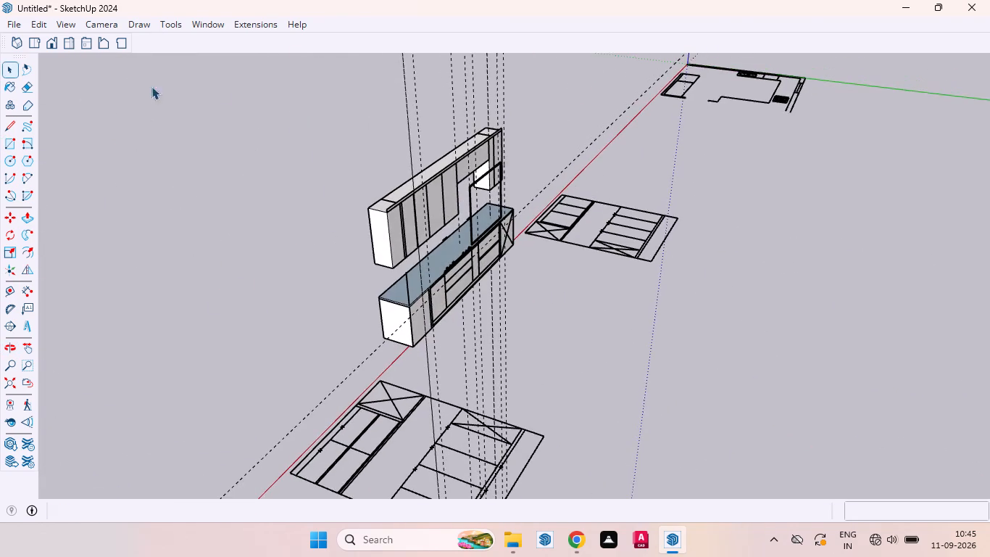
Place a guide line 3 mm above the bottom edge of the upper cabinets' top strip.
{"action": "scroll", "coordinate": [419, 121], "scroll_direction": "up", "scroll_amount": 20}
{"action": "scroll", "coordinate": [419, 121], "scroll_direction": "up", "scroll_amount": 4}
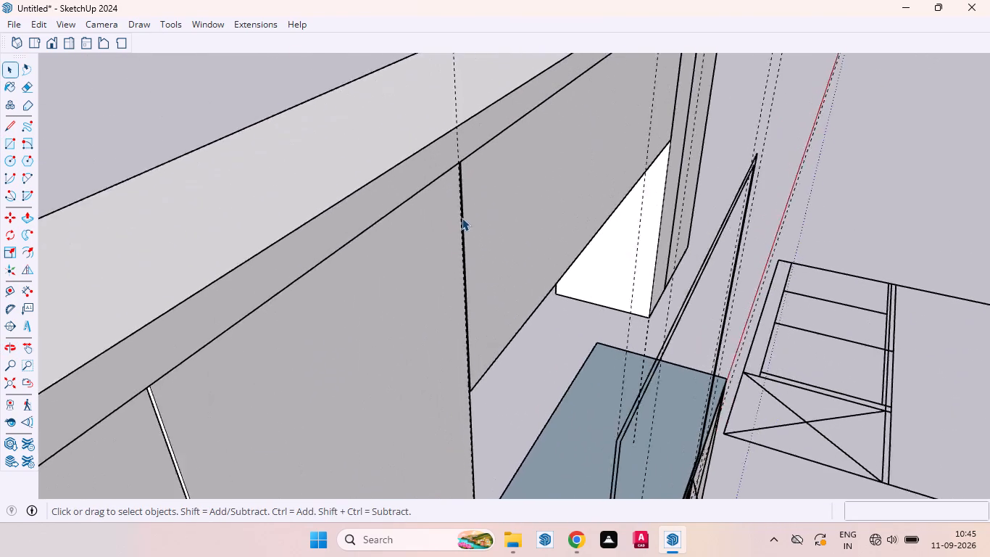
{"action": "scroll", "coordinate": [462, 218], "scroll_direction": "up", "scroll_amount": 1}
{"action": "middle_click_drag", "start_coordinate": [462, 217], "coordinate": [360, 158]}
{"action": "scroll", "coordinate": [525, 144], "scroll_direction": "down", "scroll_amount": 6}
{"action": "scroll", "coordinate": [593, 157], "scroll_direction": "down", "scroll_amount": 6}
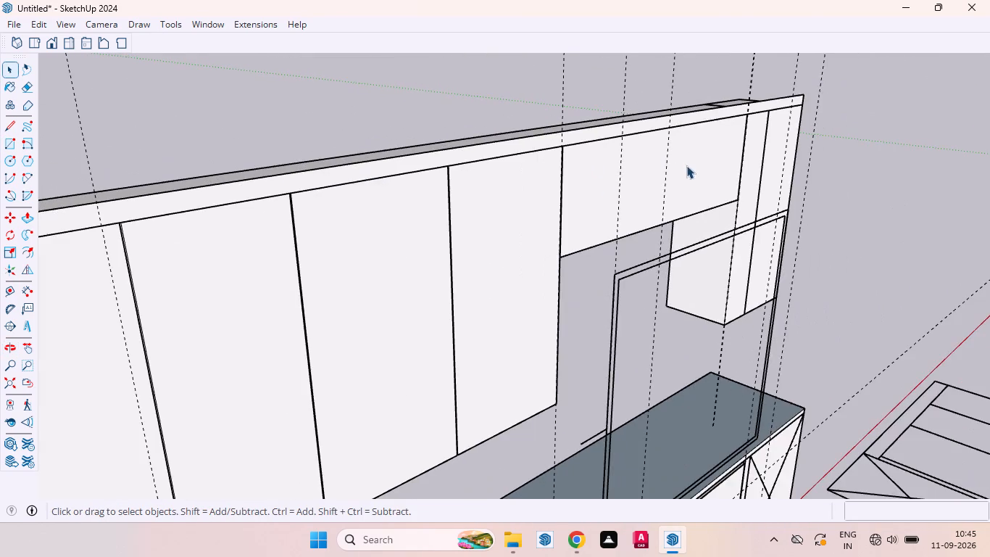
{"action": "scroll", "coordinate": [328, 226], "scroll_direction": "down", "scroll_amount": 7}
{"action": "scroll", "coordinate": [0, 260], "scroll_direction": "up", "scroll_amount": 10}
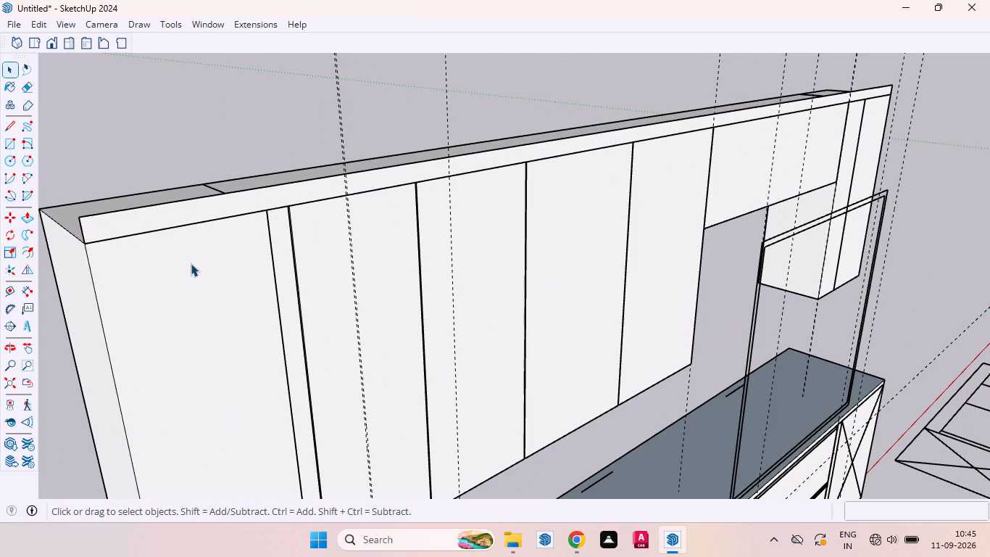
{"action": "key", "text": "y"}
{"action": "key", "text": "t"}
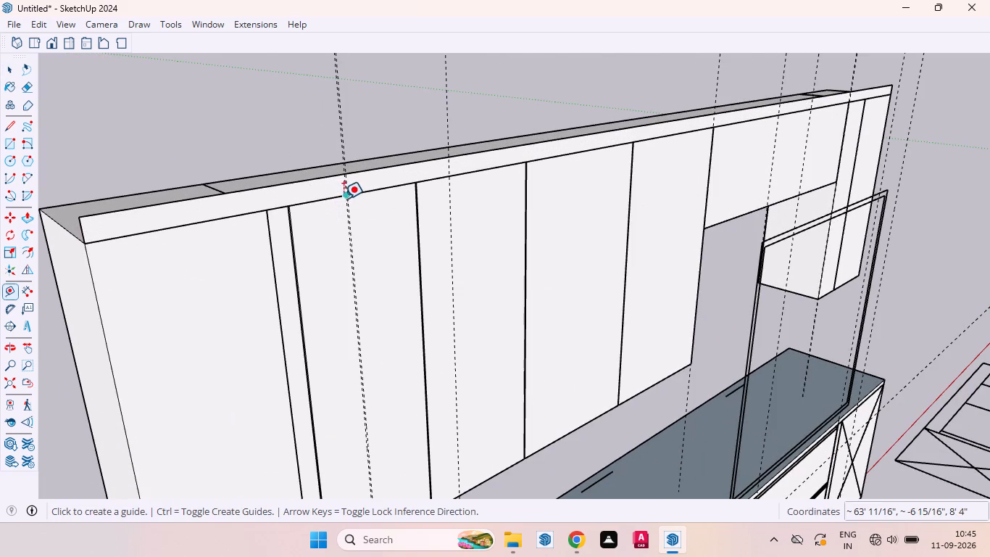
{"action": "left_click", "coordinate": [327, 199]}
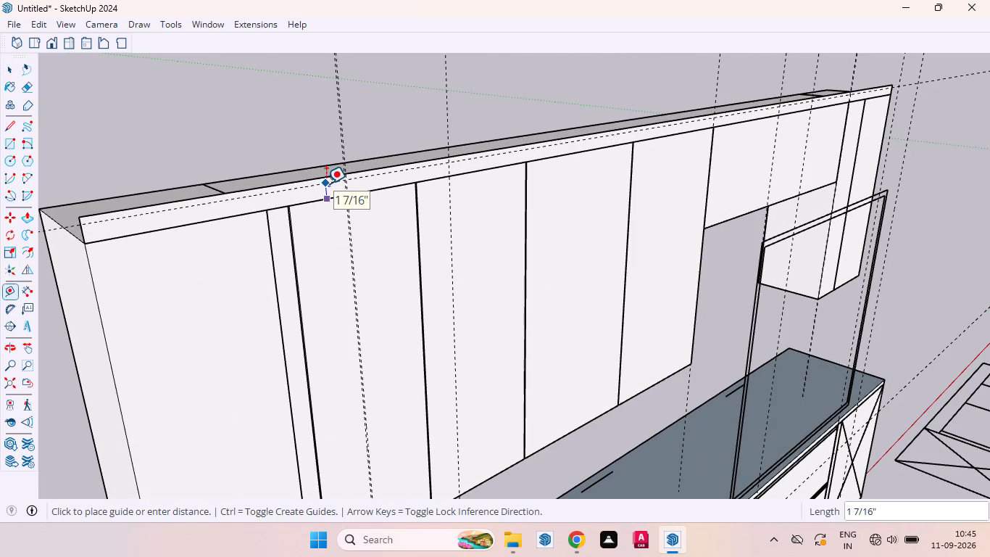
{"action": "type", "text": "3mm"}
{"action": "key", "text": "Return"}
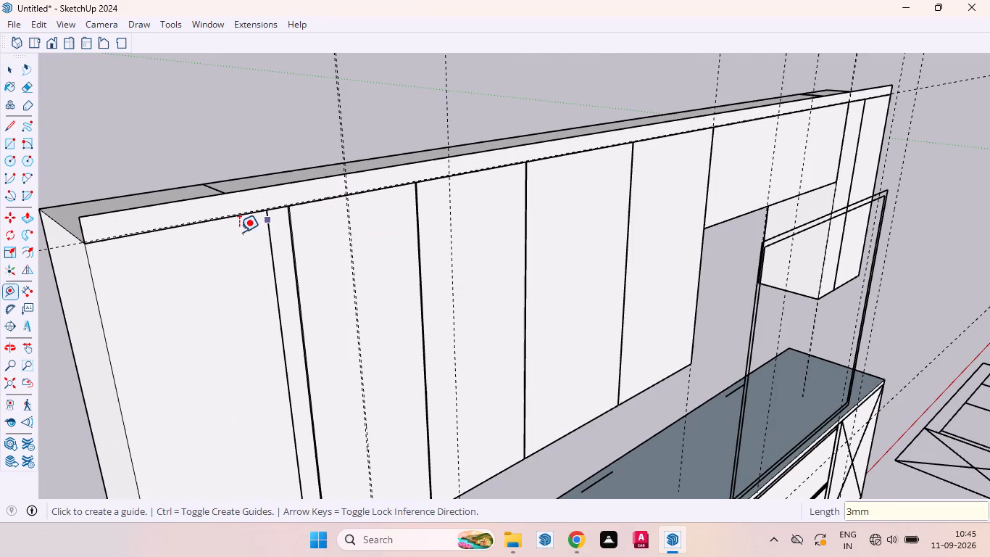
{"action": "key", "text": "space"}
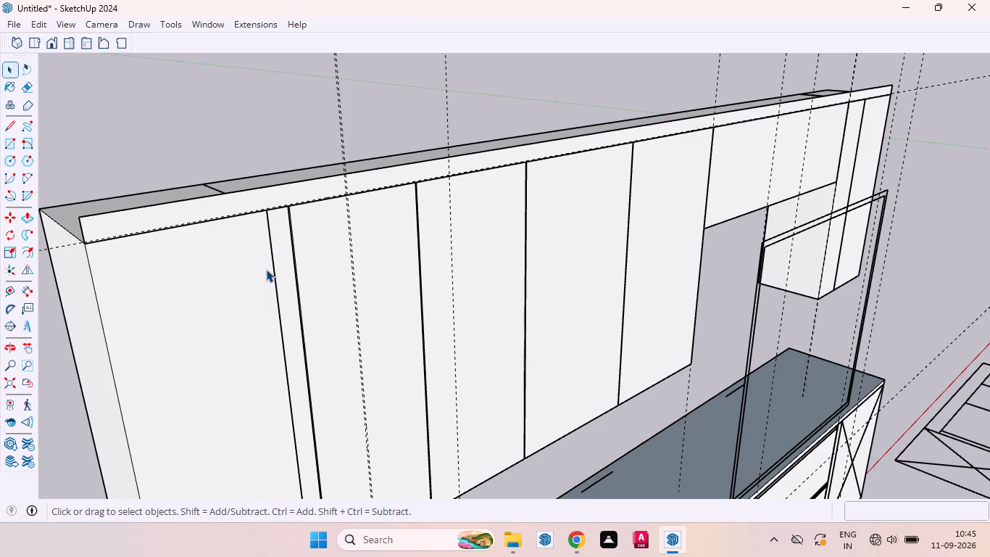
Draw a thin rectangle about 13' 1 1/2" long between the 3 mm guide and the top strip's bottom edge, spanning the full cabinet run.
{"action": "key", "text": "r"}
{"action": "scroll", "coordinate": [66, 233], "scroll_direction": "up", "scroll_amount": 9}
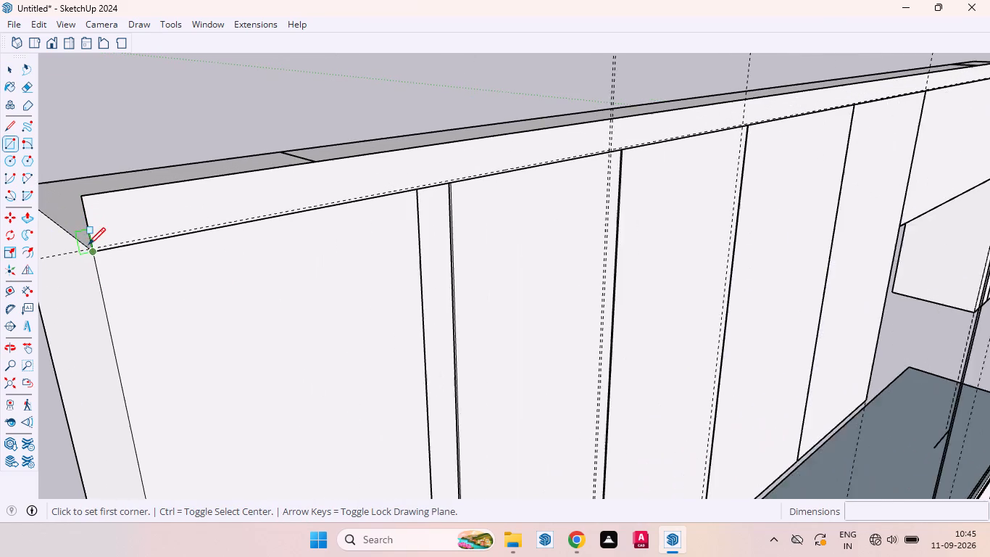
{"action": "scroll", "coordinate": [90, 252], "scroll_direction": "up", "scroll_amount": 5}
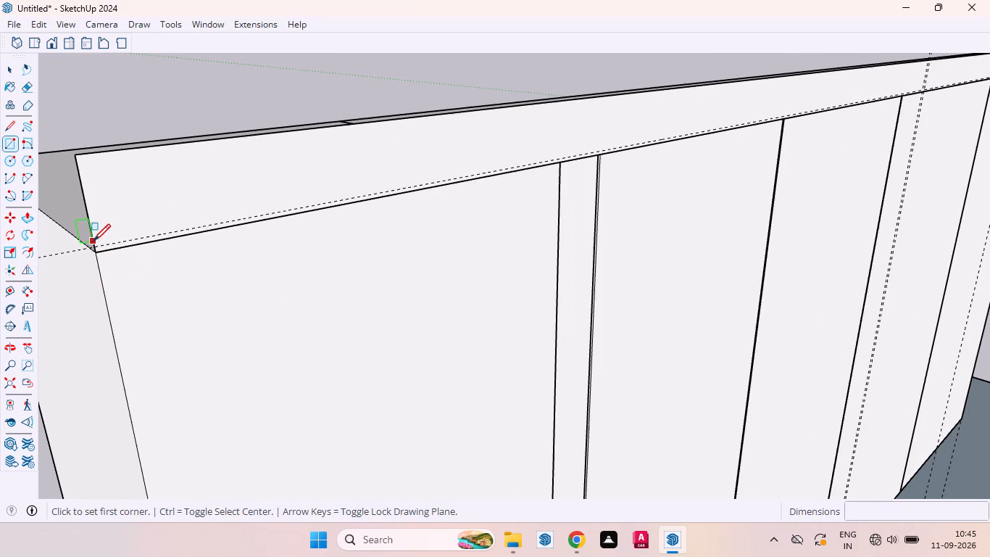
{"action": "scroll", "coordinate": [98, 245], "scroll_direction": "up", "scroll_amount": 9}
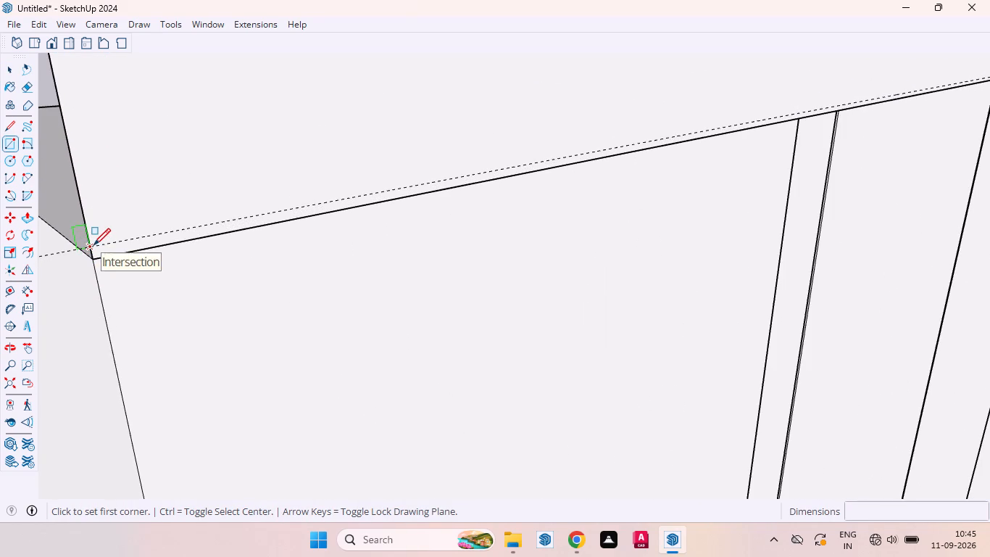
{"action": "left_click", "coordinate": [93, 245]}
{"action": "scroll", "coordinate": [127, 284], "scroll_direction": "down", "scroll_amount": 18}
{"action": "scroll", "coordinate": [107, 281], "scroll_direction": "up", "scroll_amount": 1}
{"action": "scroll", "coordinate": [107, 281], "scroll_direction": "down", "scroll_amount": 8}
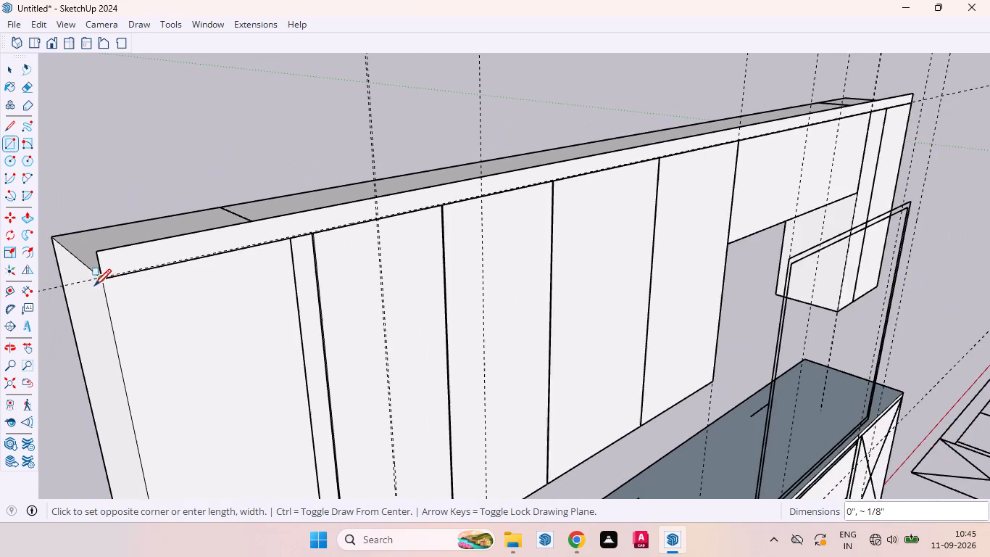
{"action": "scroll", "coordinate": [86, 286], "scroll_direction": "down", "scroll_amount": 7}
{"action": "scroll", "coordinate": [745, 149], "scroll_direction": "up", "scroll_amount": 5}
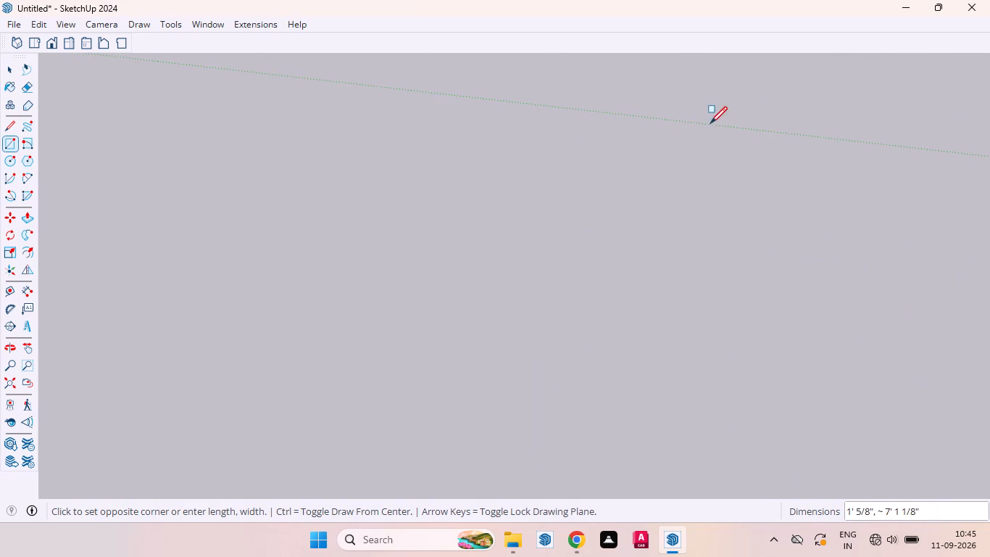
{"action": "scroll", "coordinate": [708, 128], "scroll_direction": "down", "scroll_amount": 5}
{"action": "scroll", "coordinate": [681, 137], "scroll_direction": "up", "scroll_amount": 3}
{"action": "scroll", "coordinate": [670, 128], "scroll_direction": "down", "scroll_amount": 3}
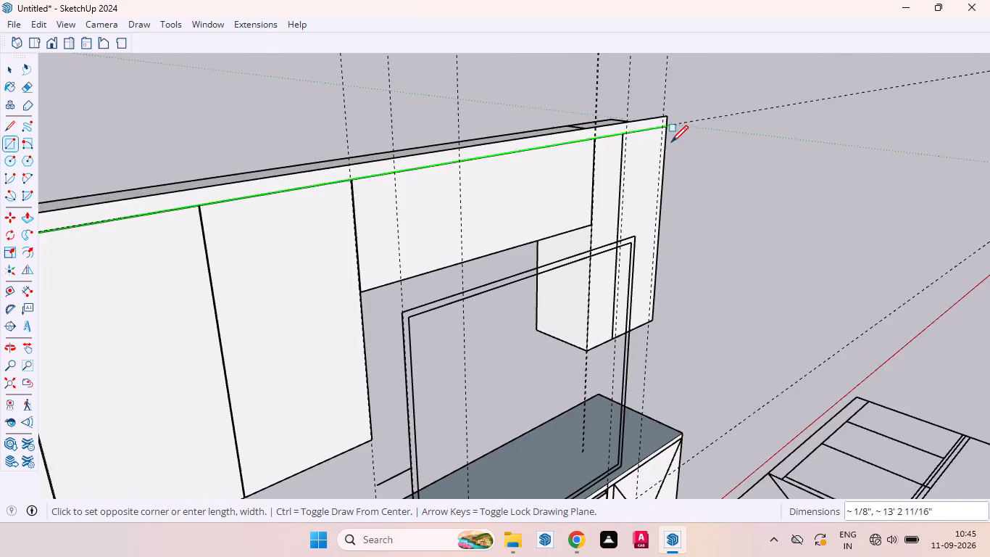
{"action": "middle_click_drag", "start_coordinate": [670, 141], "coordinate": [490, 182]}
{"action": "scroll", "coordinate": [660, 161], "scroll_direction": "up", "scroll_amount": 12}
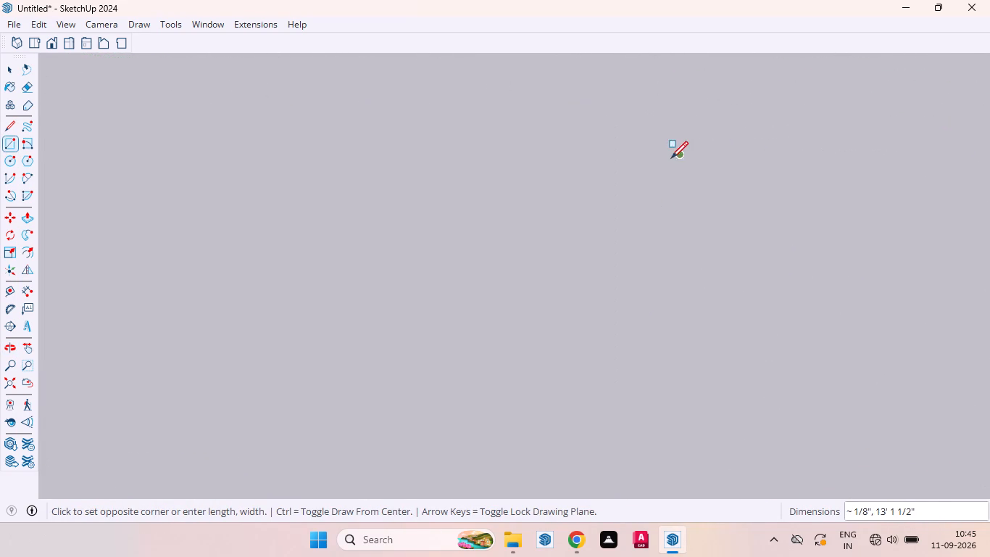
{"action": "scroll", "coordinate": [671, 155], "scroll_direction": "down", "scroll_amount": 4}
{"action": "scroll", "coordinate": [593, 151], "scroll_direction": "up", "scroll_amount": 3}
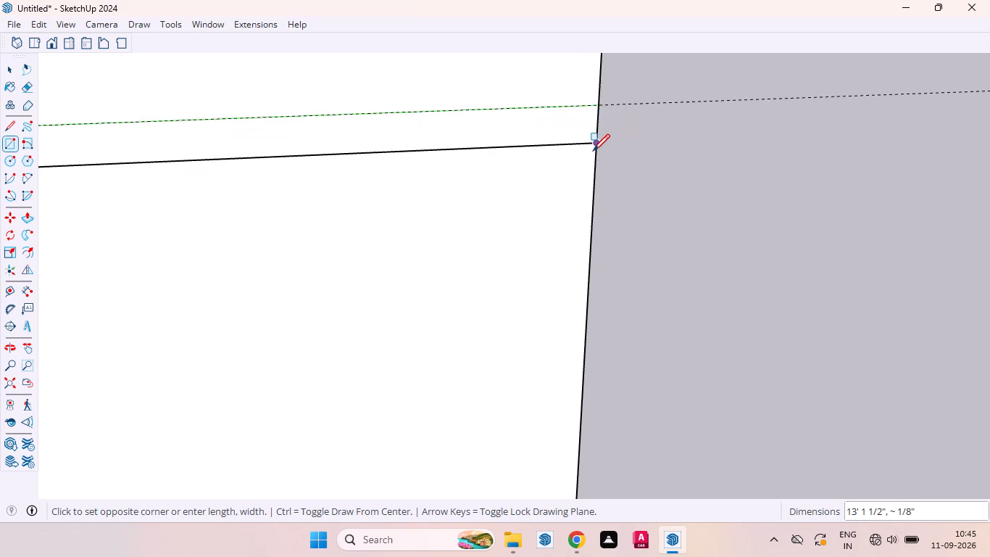
{"action": "scroll", "coordinate": [593, 151], "scroll_direction": "up", "scroll_amount": 1}
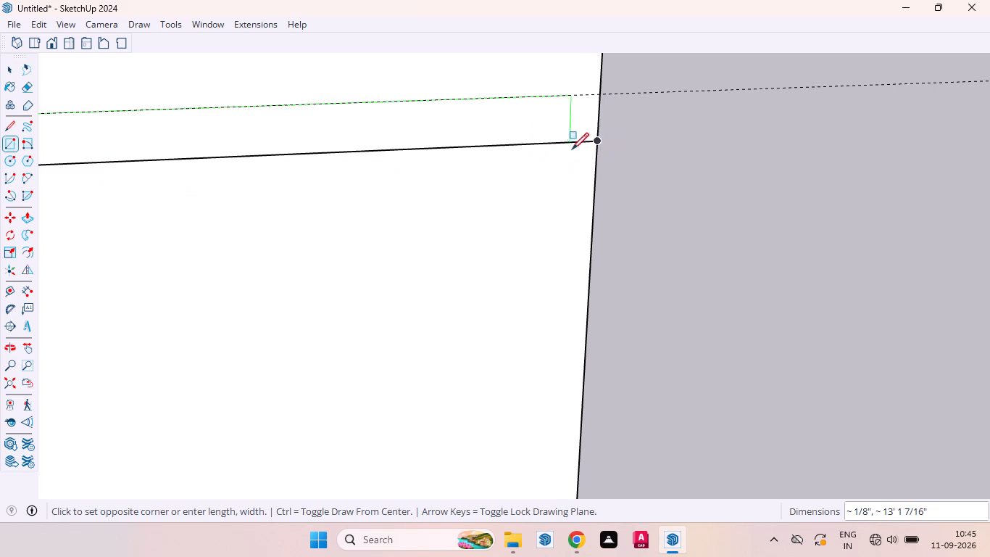
{"action": "left_click", "coordinate": [594, 142]}
Push the thin strip face 3 mm inward to form a groove beneath the upper cabinets' top strip.
{"action": "key", "text": "space"}
{"action": "left_click", "coordinate": [528, 125]}
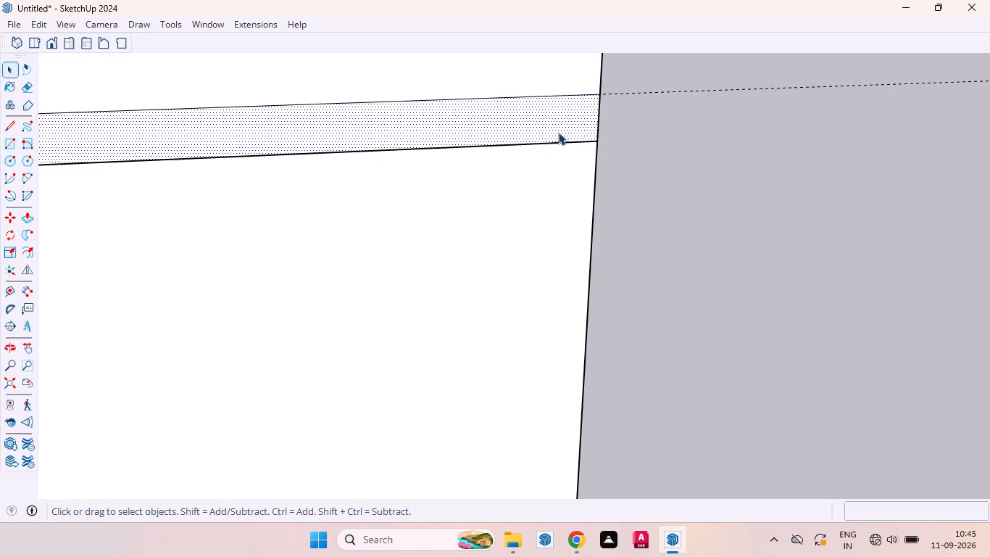
{"action": "scroll", "coordinate": [571, 132], "scroll_direction": "down", "scroll_amount": 7}
{"action": "key", "text": "p"}
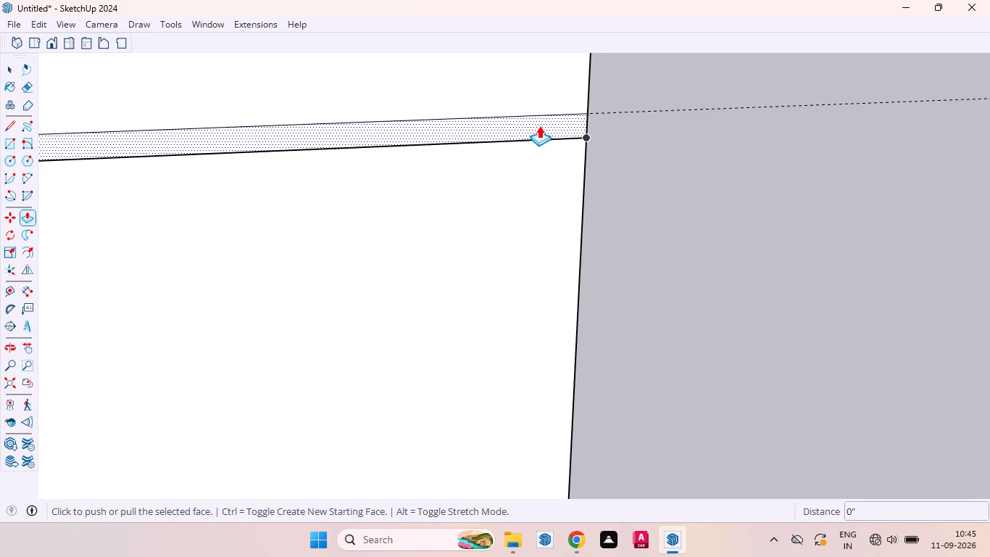
{"action": "left_click_drag", "start_coordinate": [539, 125], "coordinate": [552, 123]}
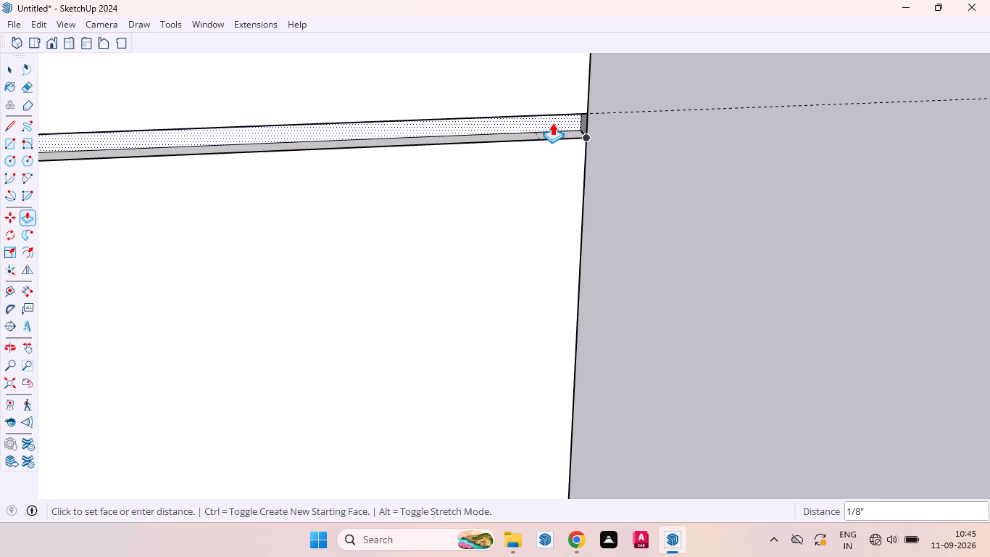
{"action": "left_click_drag", "start_coordinate": [552, 123], "coordinate": [552, 122]}
{"action": "type", "text": "18"}
{"action": "key", "text": "Escape"}
{"action": "type", "text": "3mm"}
{"action": "key", "text": "Return"}
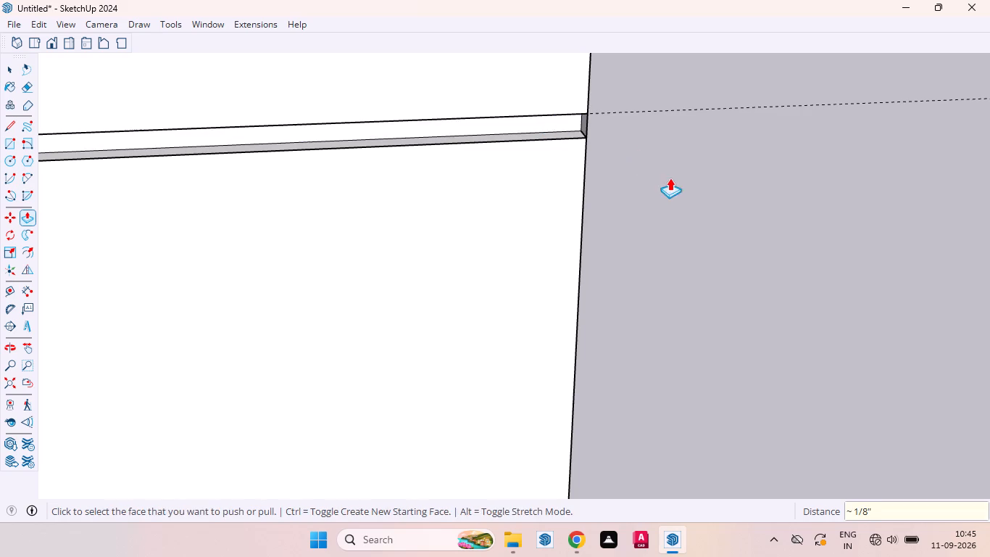
{"action": "key", "text": "space"}
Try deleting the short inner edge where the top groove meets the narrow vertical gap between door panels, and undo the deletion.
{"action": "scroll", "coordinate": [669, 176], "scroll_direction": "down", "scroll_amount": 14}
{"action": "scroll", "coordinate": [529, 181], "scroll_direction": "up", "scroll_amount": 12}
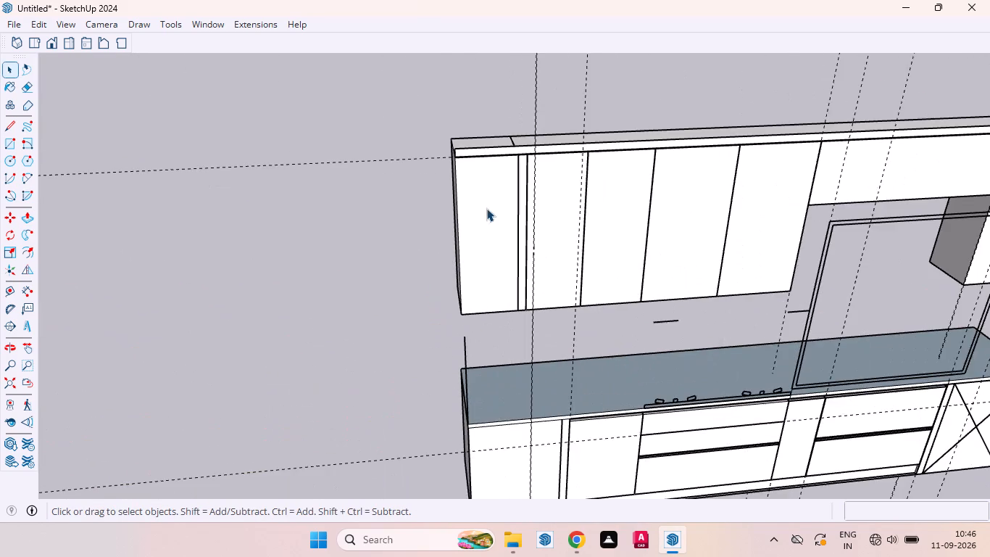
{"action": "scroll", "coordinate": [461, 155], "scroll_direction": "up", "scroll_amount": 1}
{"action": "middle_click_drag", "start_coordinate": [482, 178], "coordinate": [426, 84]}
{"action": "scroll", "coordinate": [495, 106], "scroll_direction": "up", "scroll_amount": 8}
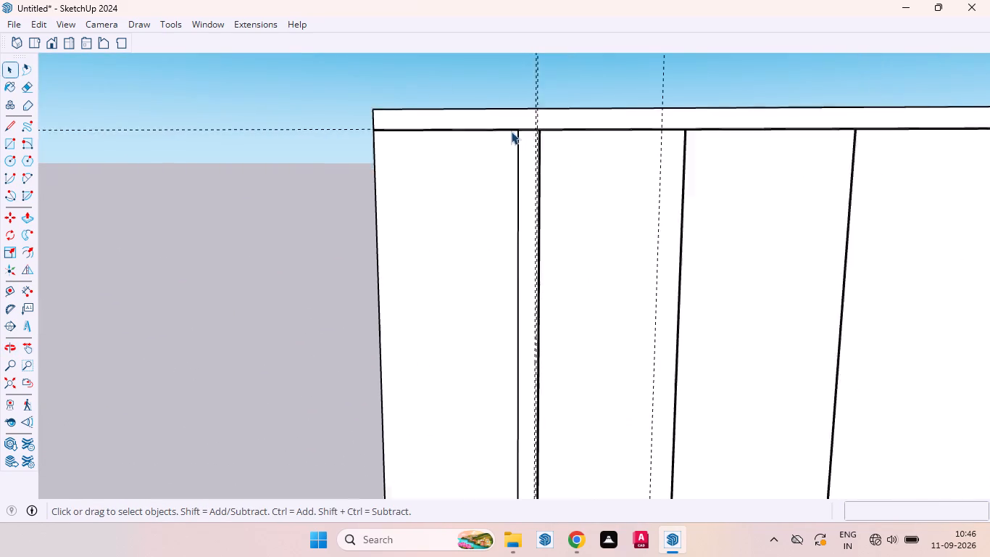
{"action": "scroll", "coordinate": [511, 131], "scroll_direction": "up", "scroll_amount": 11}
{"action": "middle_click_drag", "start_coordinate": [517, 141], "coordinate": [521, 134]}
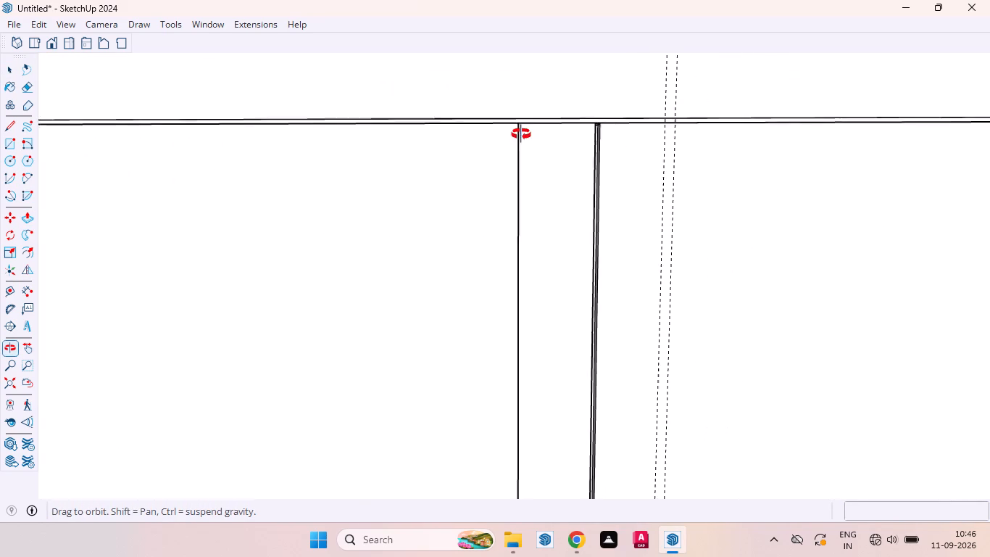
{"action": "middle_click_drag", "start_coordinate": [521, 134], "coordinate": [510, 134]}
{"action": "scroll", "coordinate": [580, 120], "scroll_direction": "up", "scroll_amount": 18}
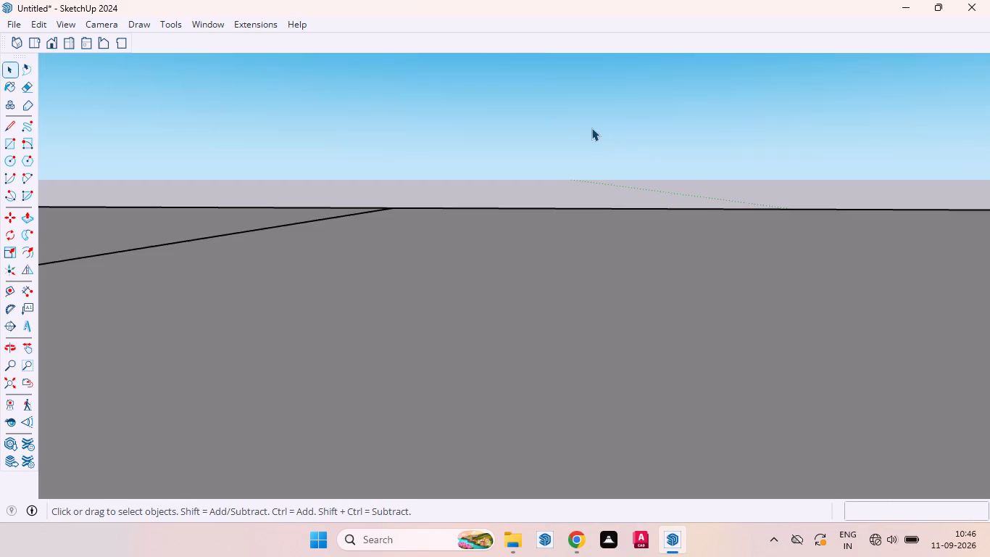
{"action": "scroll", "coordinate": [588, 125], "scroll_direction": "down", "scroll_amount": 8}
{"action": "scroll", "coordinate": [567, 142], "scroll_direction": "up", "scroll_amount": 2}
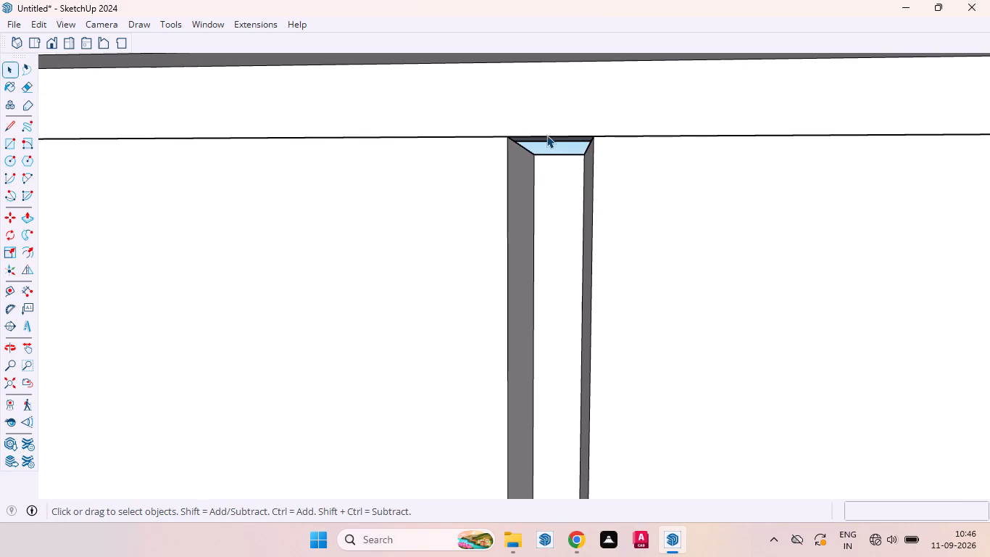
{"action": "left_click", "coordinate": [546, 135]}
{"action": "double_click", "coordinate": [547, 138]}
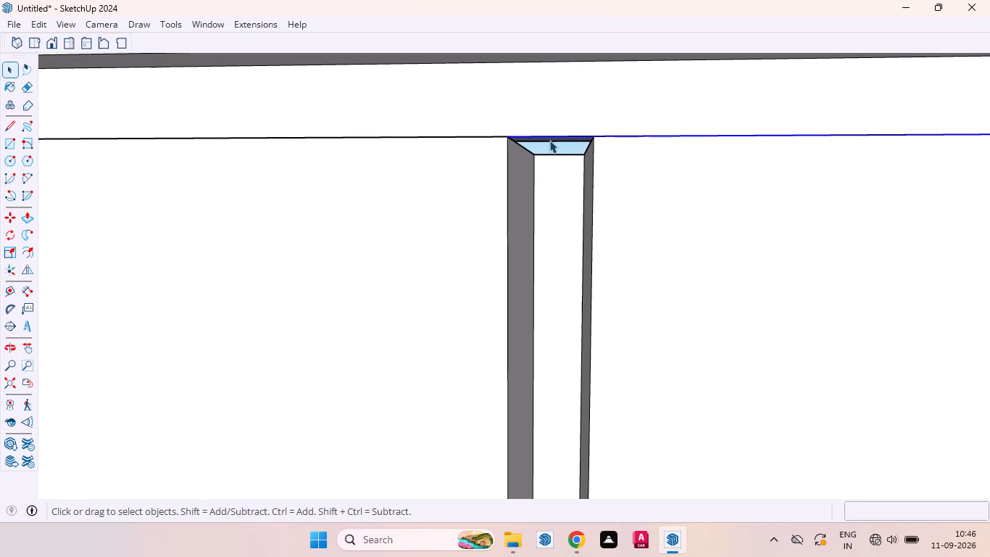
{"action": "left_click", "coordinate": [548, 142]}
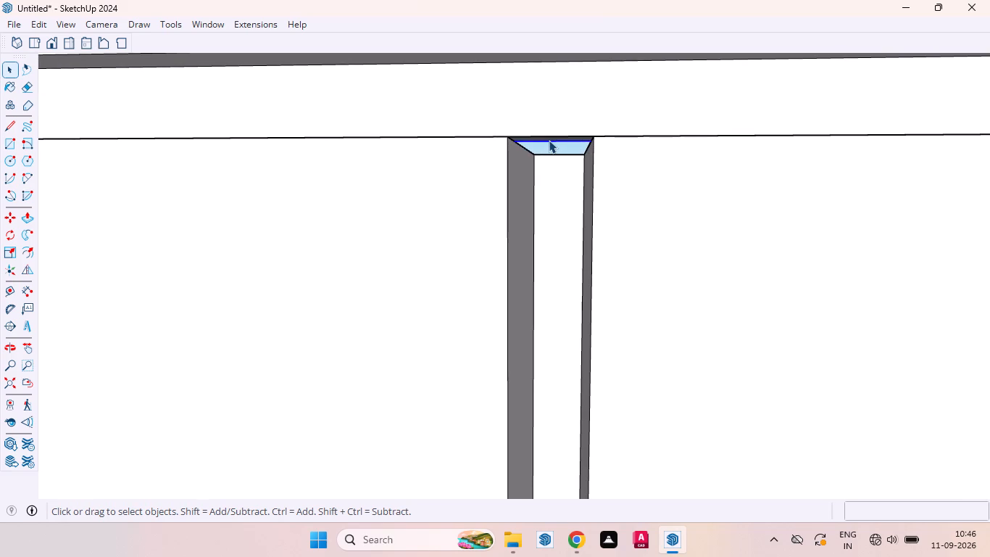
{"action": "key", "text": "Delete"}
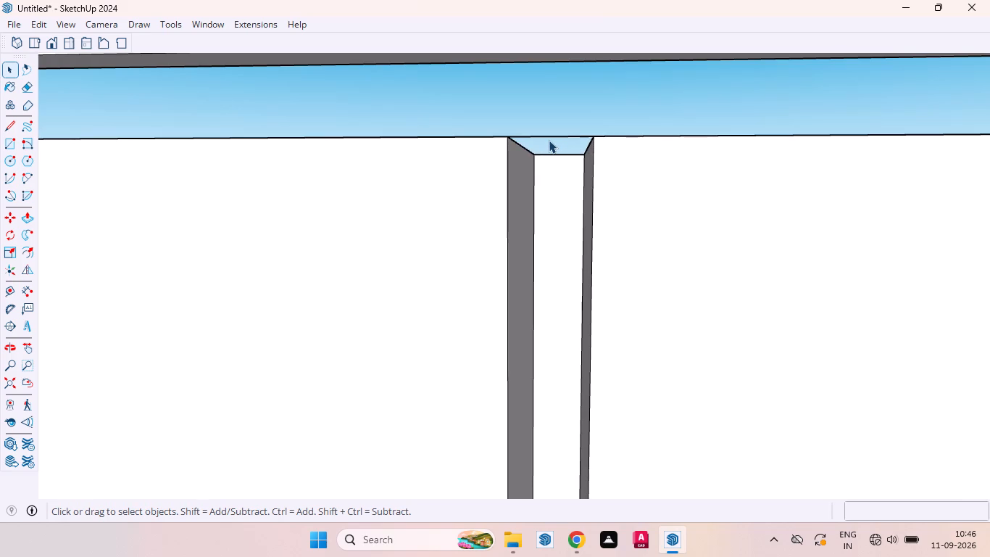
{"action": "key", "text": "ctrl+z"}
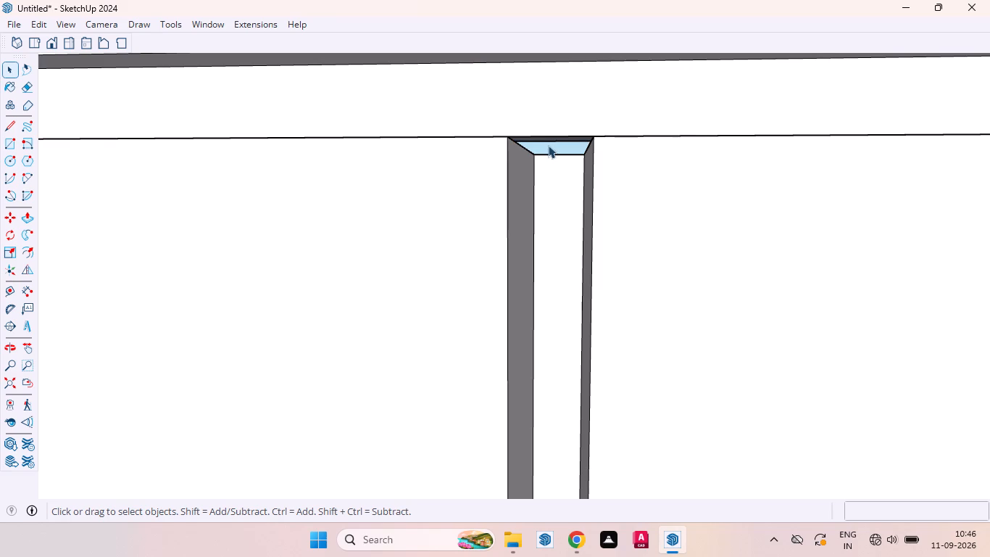
Delete the edge along the top groove's lower lip where it crosses the narrow vertical gap between door panels.
{"action": "middle_click_drag", "start_coordinate": [544, 139], "coordinate": [559, 273]}
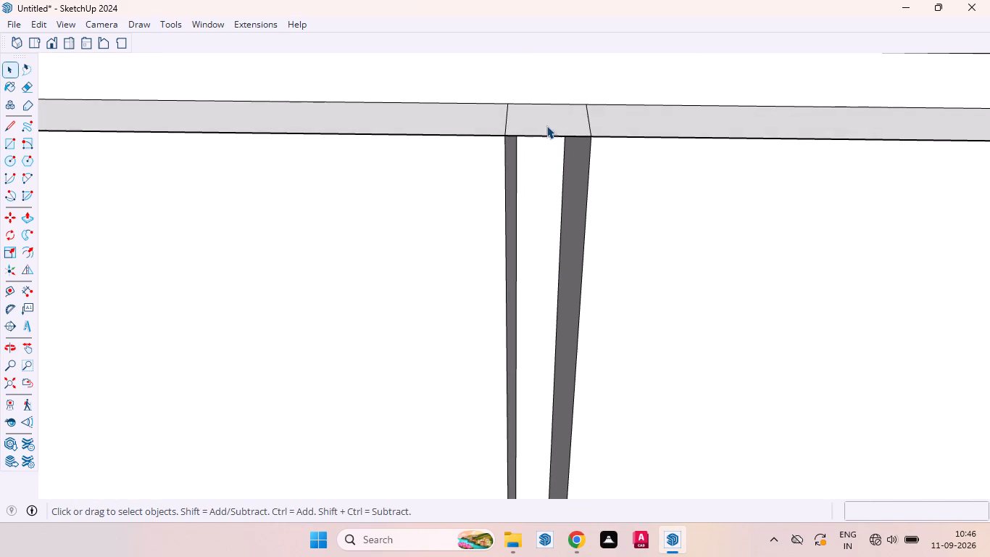
{"action": "left_click", "coordinate": [544, 115]}
{"action": "double_click", "coordinate": [544, 115]}
{"action": "left_click", "coordinate": [542, 116]}
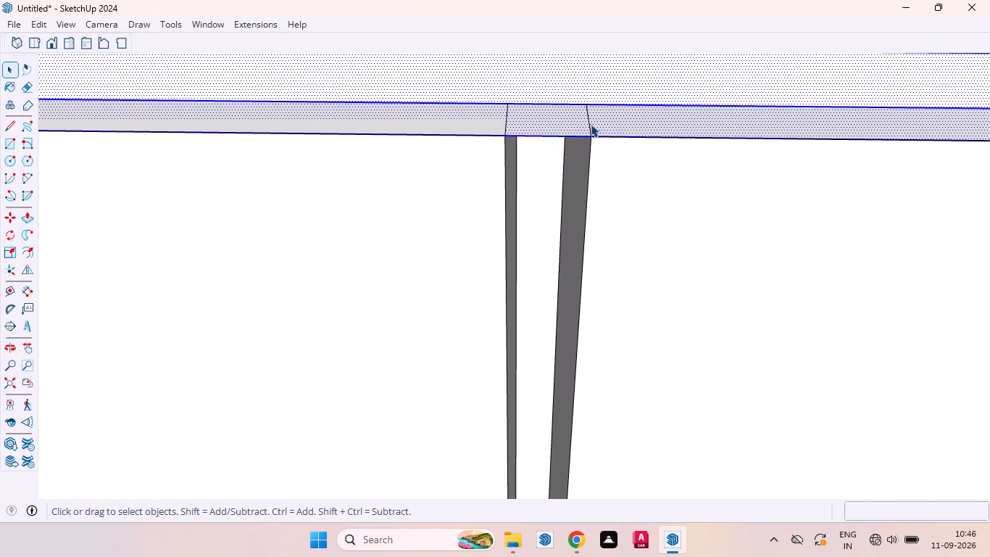
{"action": "left_click", "coordinate": [557, 133]}
{"action": "left_click", "coordinate": [552, 135]}
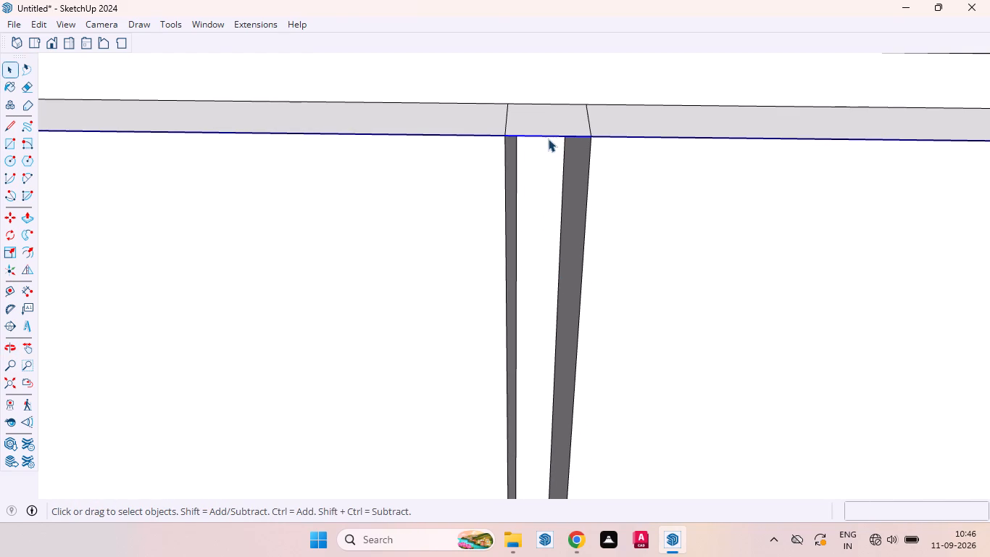
{"action": "key", "text": "Delete"}
Examine the whole kitchen model, checking the upper cabinets' top groove, the base cabinet fronts and the drawer grooves.
{"action": "scroll", "coordinate": [541, 162], "scroll_direction": "down", "scroll_amount": 19}
{"action": "scroll", "coordinate": [499, 138], "scroll_direction": "down", "scroll_amount": 12}
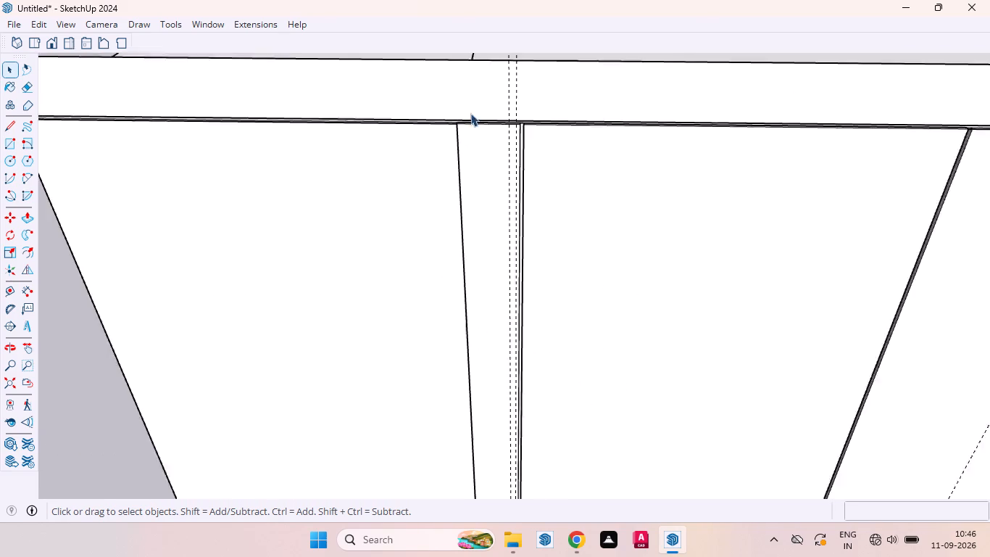
{"action": "scroll", "coordinate": [470, 113], "scroll_direction": "down", "scroll_amount": 17}
{"action": "scroll", "coordinate": [548, 66], "scroll_direction": "down", "scroll_amount": 3}
{"action": "scroll", "coordinate": [543, 68], "scroll_direction": "up", "scroll_amount": 1}
{"action": "scroll", "coordinate": [540, 69], "scroll_direction": "down", "scroll_amount": 2}
{"action": "scroll", "coordinate": [444, 94], "scroll_direction": "down", "scroll_amount": 6}
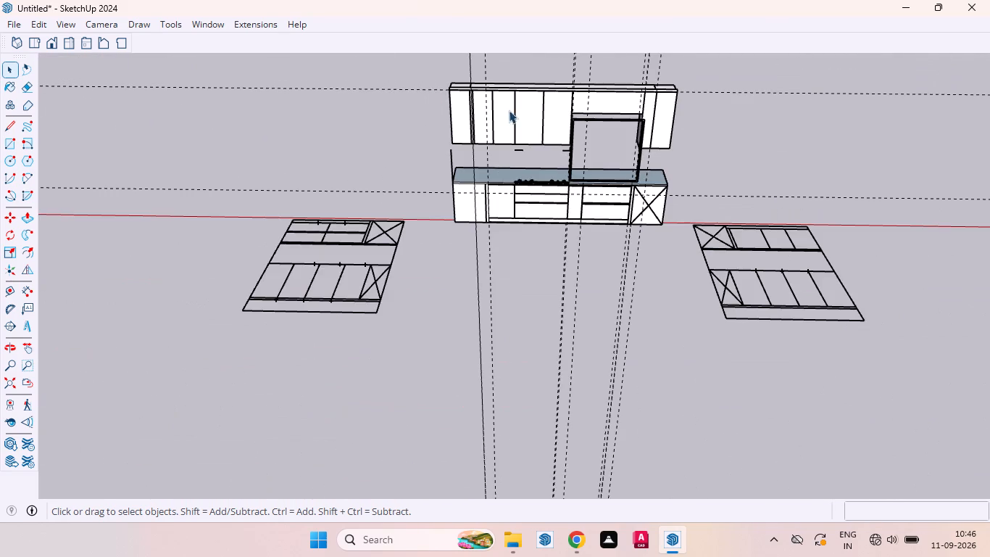
{"action": "scroll", "coordinate": [523, 133], "scroll_direction": "up", "scroll_amount": 6}
{"action": "scroll", "coordinate": [459, 217], "scroll_direction": "up", "scroll_amount": 5}
{"action": "scroll", "coordinate": [399, 239], "scroll_direction": "up", "scroll_amount": 2}
{"action": "scroll", "coordinate": [399, 239], "scroll_direction": "down", "scroll_amount": 1}
{"action": "scroll", "coordinate": [399, 239], "scroll_direction": "up", "scroll_amount": 3}
{"action": "middle_click_drag", "start_coordinate": [341, 228], "coordinate": [345, 145]}
{"action": "scroll", "coordinate": [349, 227], "scroll_direction": "up", "scroll_amount": 1}
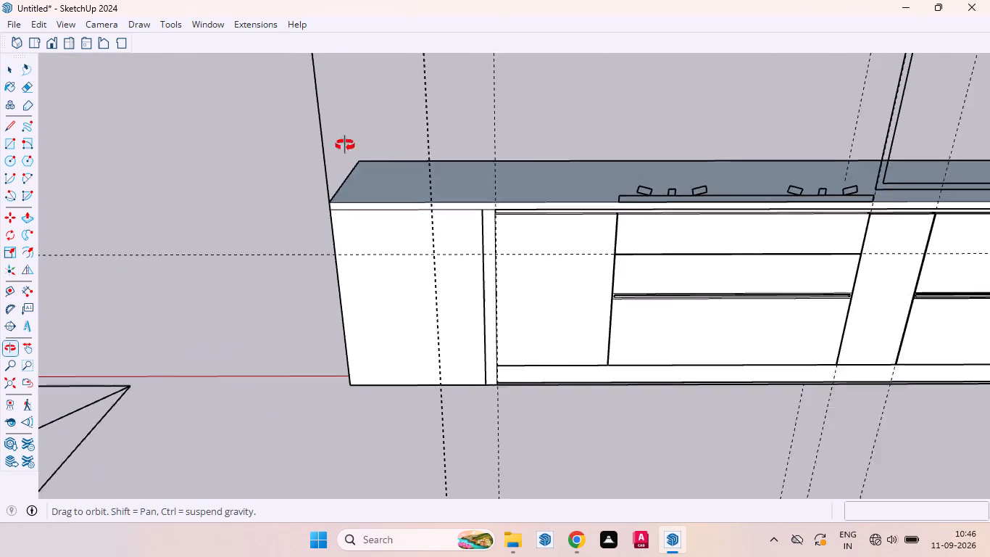
{"action": "middle_click_drag", "start_coordinate": [345, 145], "coordinate": [320, 97]}
{"action": "scroll", "coordinate": [316, 103], "scroll_direction": "down", "scroll_amount": 6}
{"action": "scroll", "coordinate": [471, 136], "scroll_direction": "up", "scroll_amount": 10}
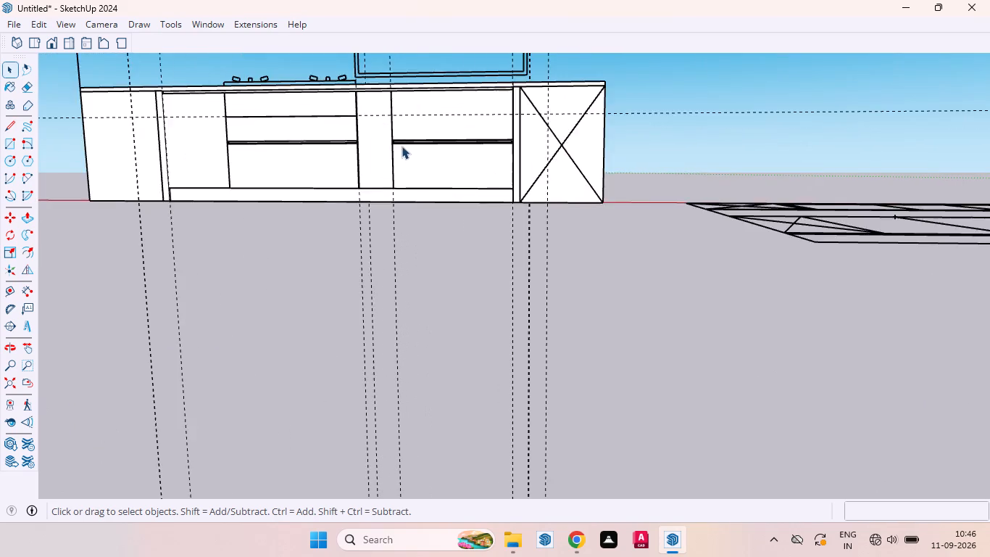
{"action": "scroll", "coordinate": [402, 146], "scroll_direction": "up", "scroll_amount": 11}
{"action": "middle_click_drag", "start_coordinate": [453, 142], "coordinate": [523, 196]}
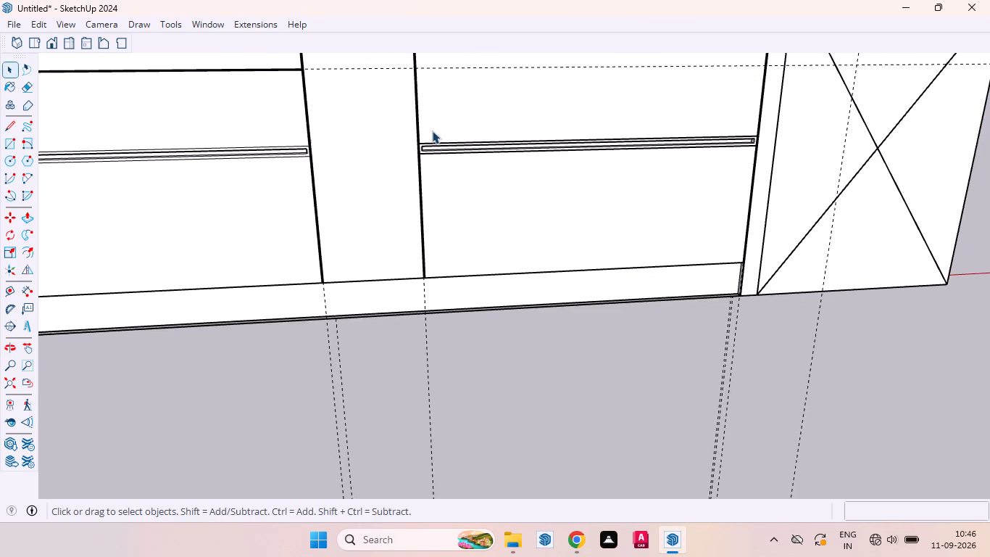
{"action": "scroll", "coordinate": [432, 128], "scroll_direction": "down", "scroll_amount": 6}
{"action": "scroll", "coordinate": [556, 176], "scroll_direction": "down", "scroll_amount": 18}
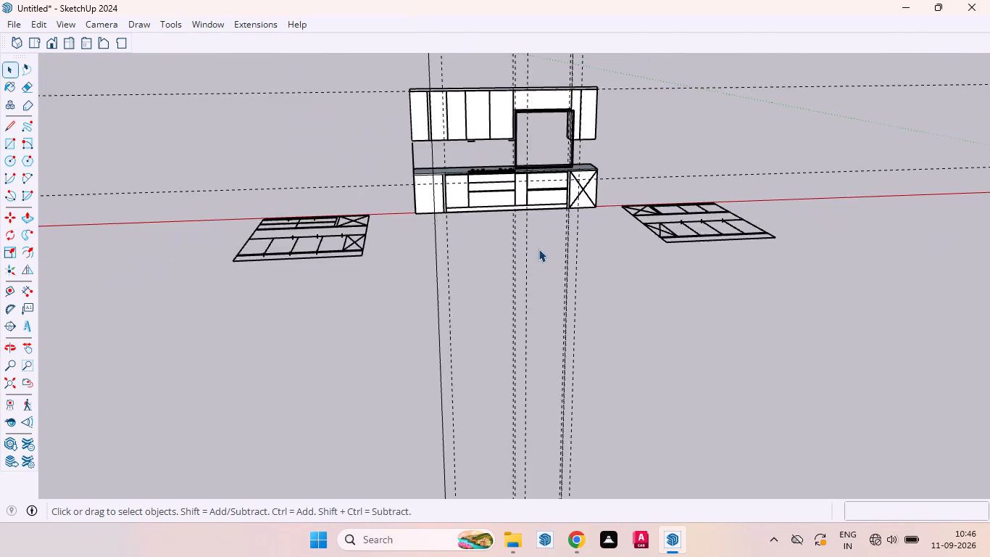
Move all inner and outer edges of the double-line rectangular frame 2' back, aligning its corner with the rear corner of the upper-cabinet opening.
{"action": "scroll", "coordinate": [518, 78], "scroll_direction": "up", "scroll_amount": 14}
{"action": "middle_click_drag", "start_coordinate": [523, 176], "coordinate": [503, 144]}
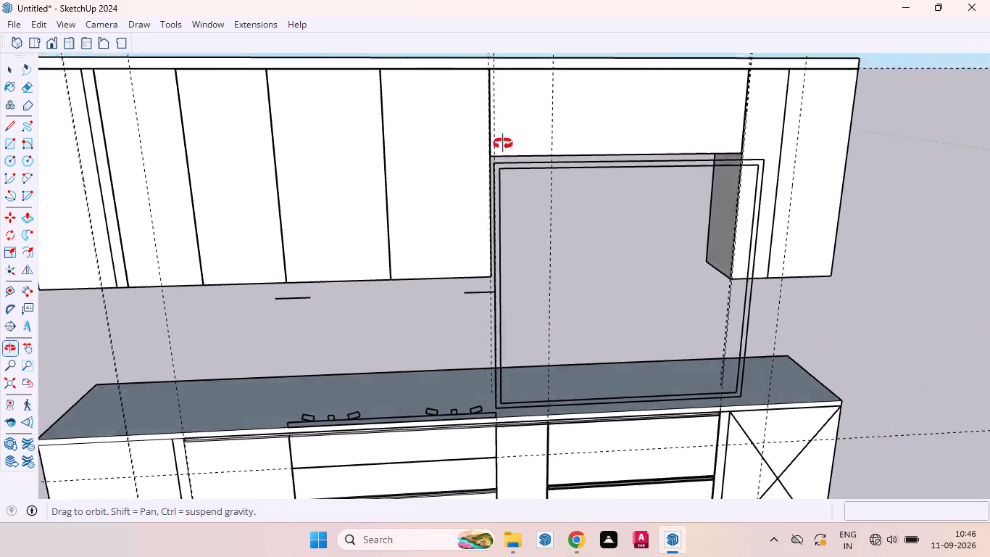
{"action": "middle_click_drag", "start_coordinate": [503, 144], "coordinate": [560, 155]}
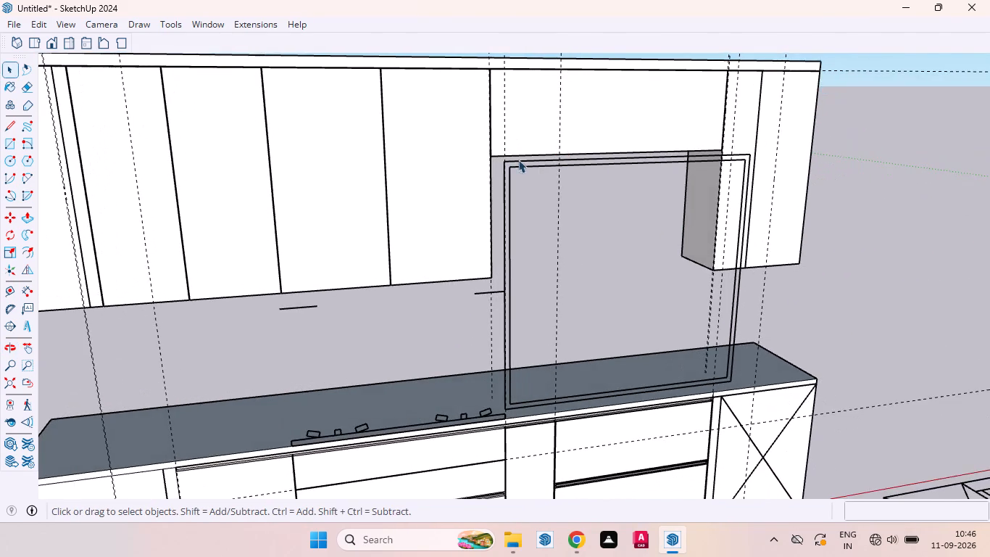
{"action": "scroll", "coordinate": [518, 160], "scroll_direction": "up", "scroll_amount": 4}
{"action": "left_click", "coordinate": [517, 163]}
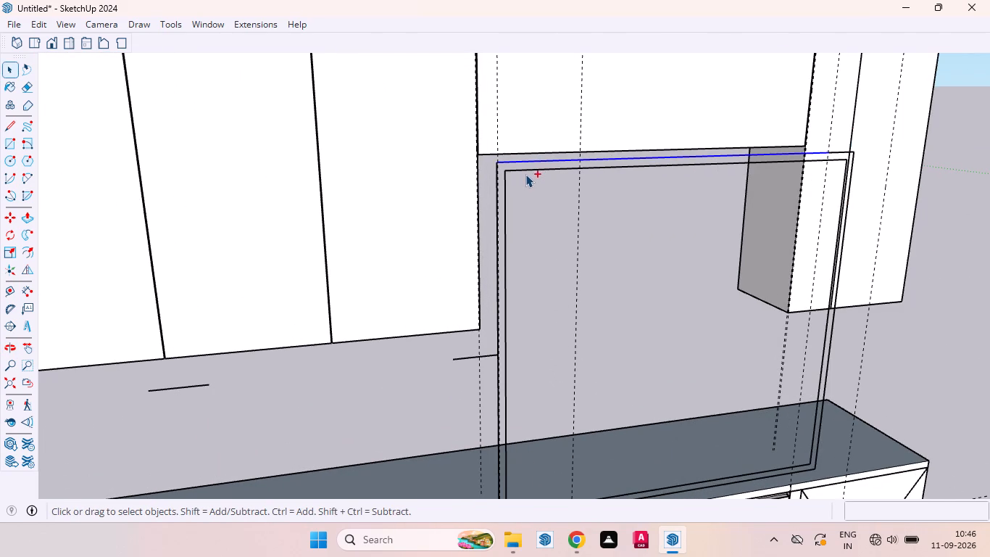
{"action": "left_click", "coordinate": [523, 169], "text": "ctrl"}
{"action": "left_click", "coordinate": [505, 188], "text": "ctrl"}
{"action": "scroll", "coordinate": [496, 173], "scroll_direction": "up", "scroll_amount": 2, "text": "ctrl"}
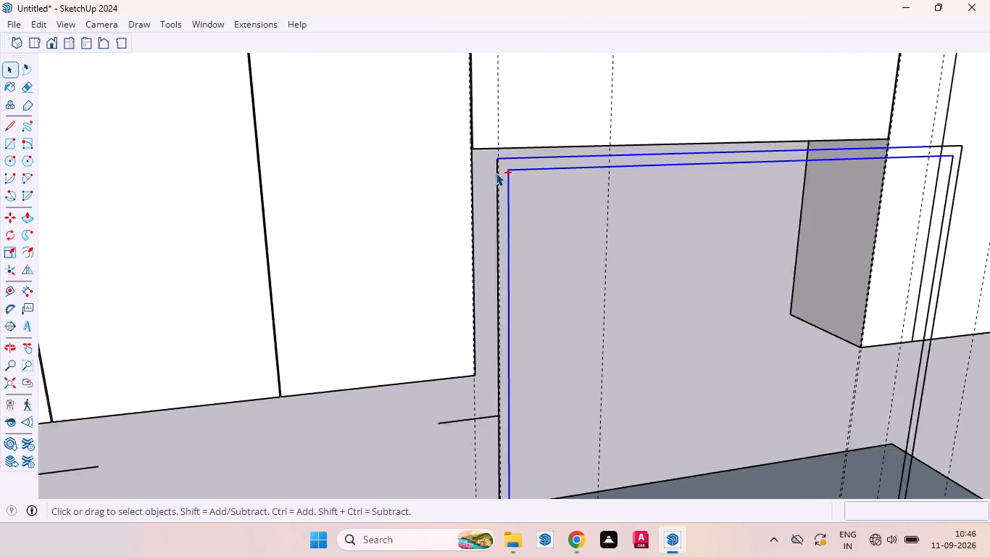
{"action": "scroll", "coordinate": [496, 173], "scroll_direction": "up", "scroll_amount": 11, "text": "ctrl"}
{"action": "scroll", "coordinate": [496, 164], "scroll_direction": "down", "scroll_amount": 5, "text": "ctrl"}
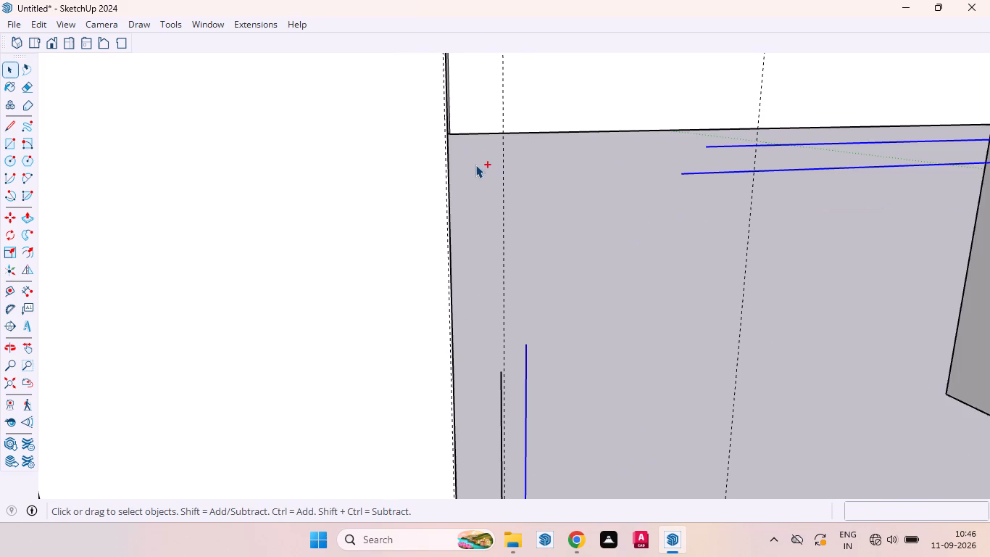
{"action": "scroll", "coordinate": [475, 173], "scroll_direction": "down", "scroll_amount": 4, "text": "ctrl"}
{"action": "scroll", "coordinate": [477, 180], "scroll_direction": "up", "scroll_amount": 4, "text": "ctrl"}
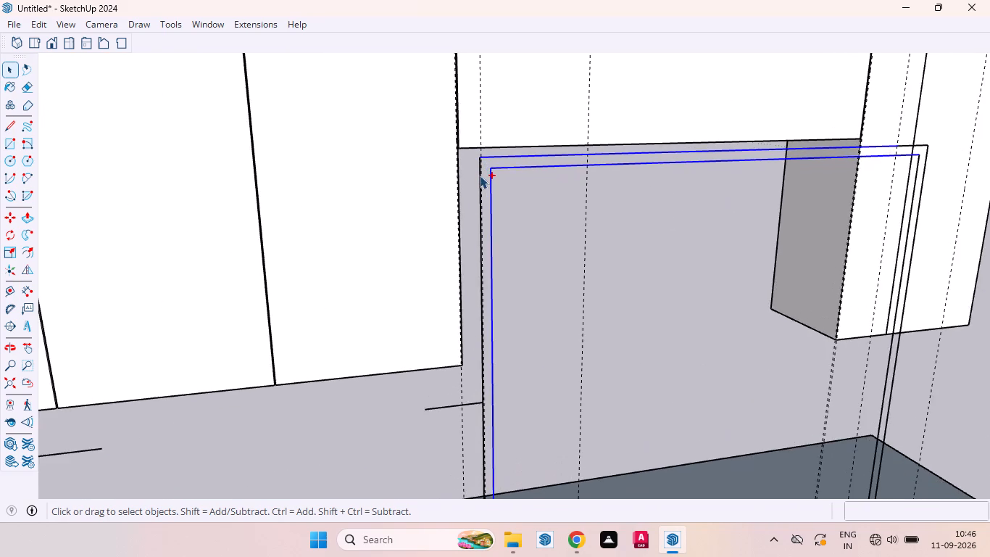
{"action": "scroll", "coordinate": [480, 176], "scroll_direction": "up", "scroll_amount": 8, "text": "ctrl"}
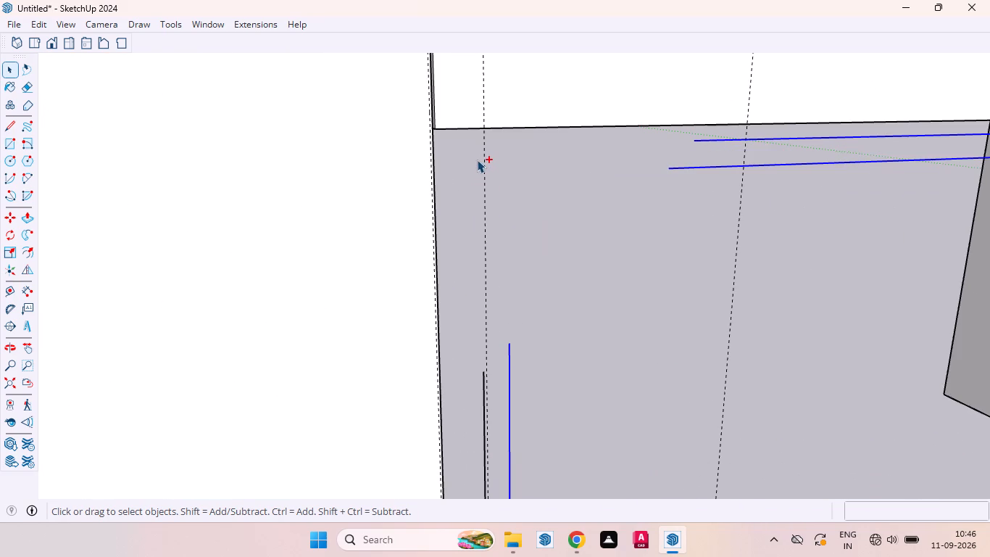
{"action": "left_click", "coordinate": [482, 379], "text": "ctrl"}
{"action": "scroll", "coordinate": [483, 298], "scroll_direction": "down", "scroll_amount": 6, "text": "ctrl"}
{"action": "scroll", "coordinate": [492, 236], "scroll_direction": "down", "scroll_amount": 6, "text": "ctrl"}
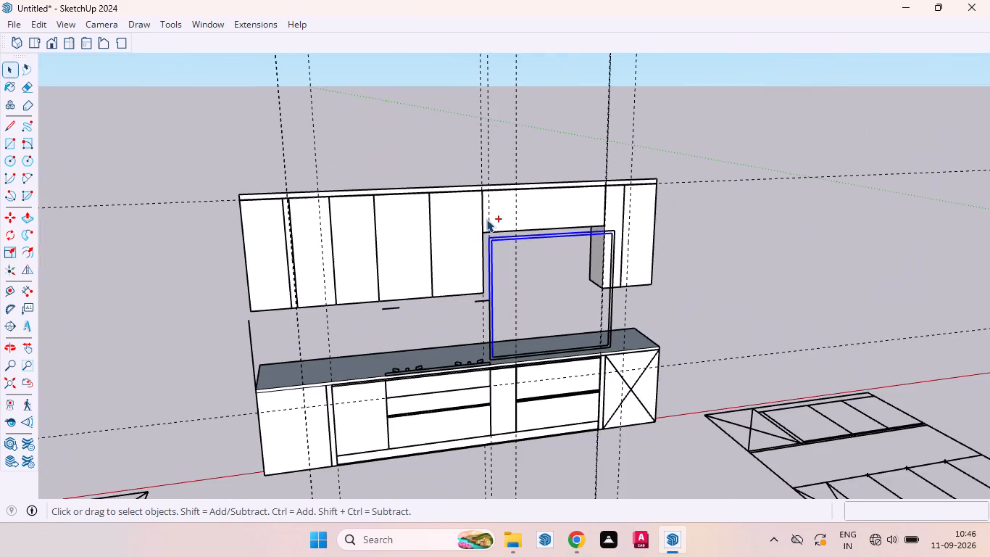
{"action": "scroll", "coordinate": [636, 276], "scroll_direction": "up", "scroll_amount": 5, "text": "ctrl"}
{"action": "scroll", "coordinate": [605, 215], "scroll_direction": "up", "scroll_amount": 5, "text": "ctrl"}
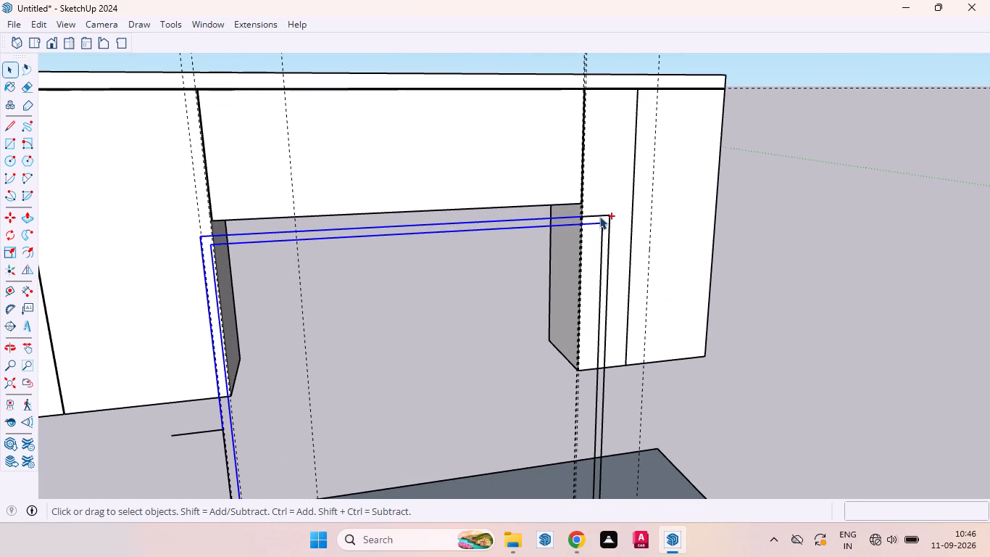
{"action": "left_click", "coordinate": [596, 216], "text": "ctrl"}
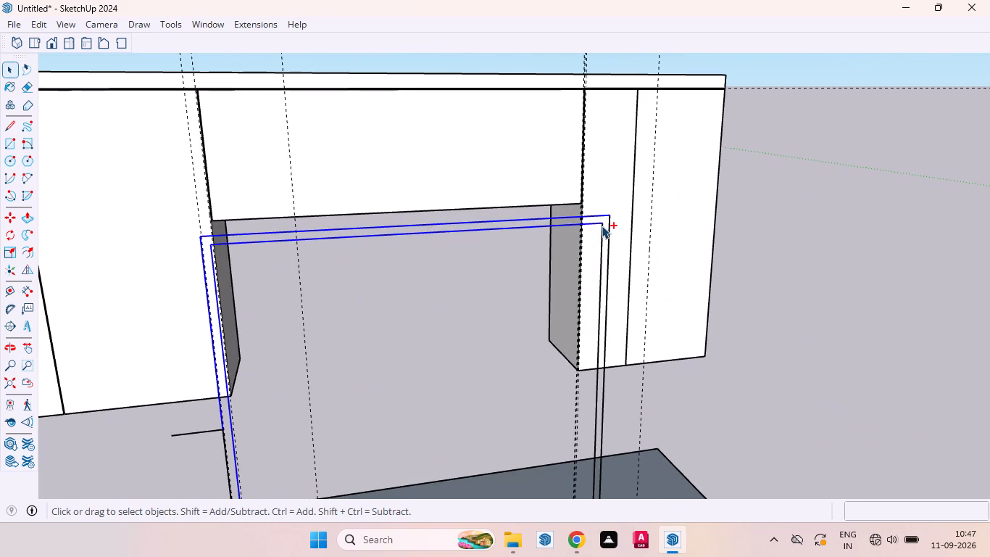
{"action": "left_click", "coordinate": [602, 226], "text": "ctrl"}
{"action": "left_click", "coordinate": [609, 228], "text": "ctrl"}
{"action": "scroll", "coordinate": [616, 205], "scroll_direction": "down", "scroll_amount": 6, "text": "ctrl"}
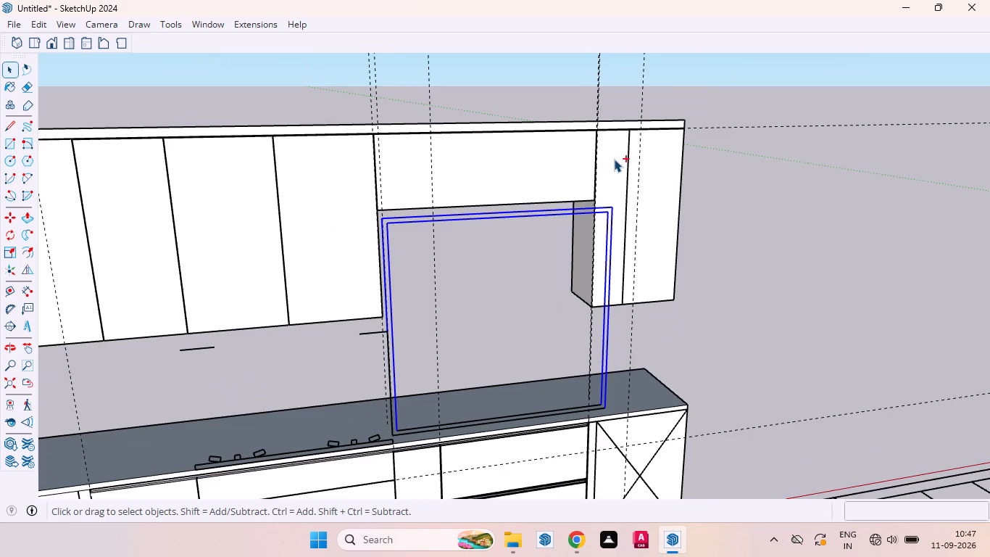
{"action": "scroll", "coordinate": [592, 375], "scroll_direction": "up", "scroll_amount": 13, "text": "ctrl"}
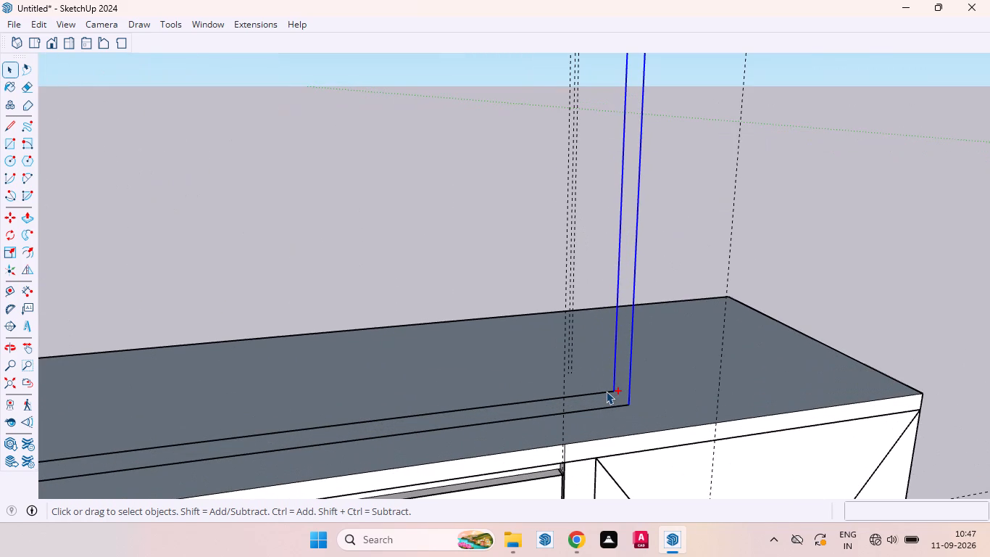
{"action": "left_click", "coordinate": [606, 391], "text": "ctrl"}
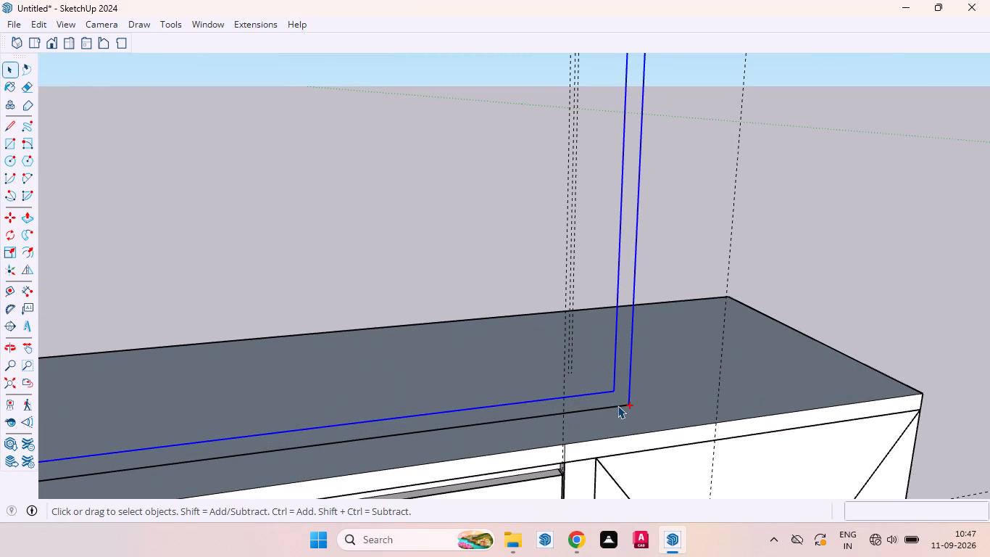
{"action": "left_click", "coordinate": [617, 405], "text": "ctrl"}
{"action": "scroll", "coordinate": [660, 341], "scroll_direction": "down", "scroll_amount": 6, "text": "ctrl"}
{"action": "scroll", "coordinate": [706, 295], "scroll_direction": "down", "scroll_amount": 5, "text": "ctrl"}
{"action": "scroll", "coordinate": [536, 342], "scroll_direction": "up", "scroll_amount": 4, "text": "ctrl"}
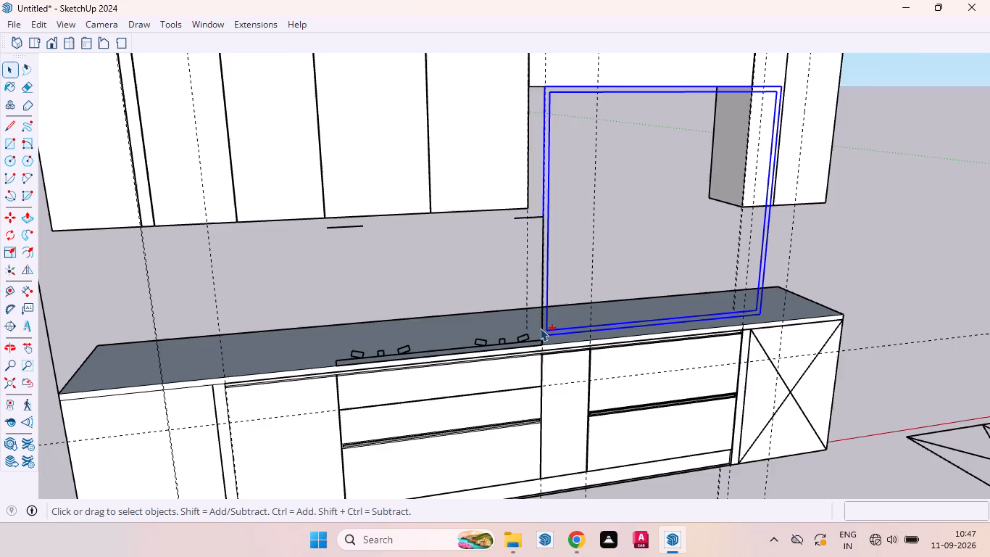
{"action": "scroll", "coordinate": [540, 328], "scroll_direction": "up", "scroll_amount": 16, "text": "ctrl"}
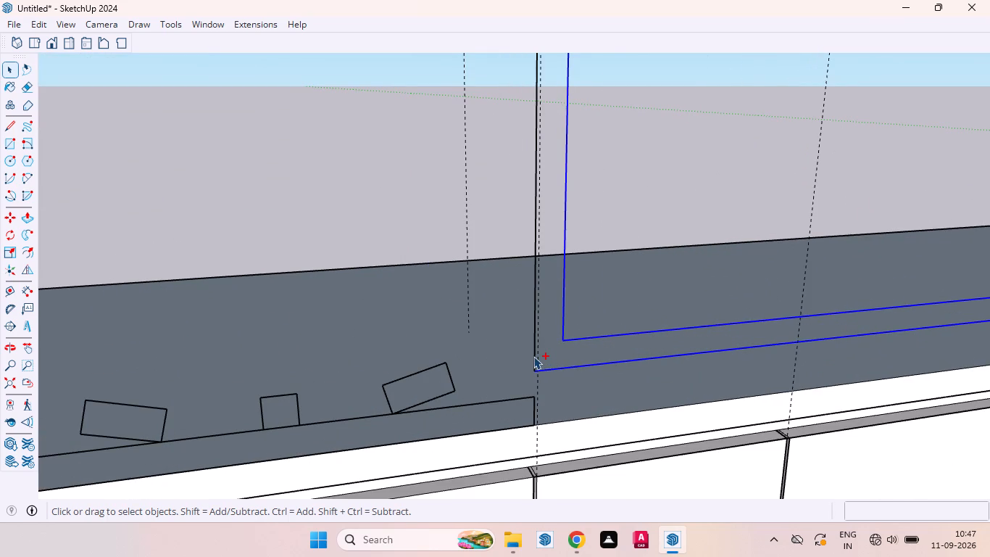
{"action": "left_click", "coordinate": [536, 356], "text": "ctrl"}
{"action": "scroll", "coordinate": [536, 391], "scroll_direction": "down", "scroll_amount": 12, "text": "ctrl"}
{"action": "scroll", "coordinate": [524, 148], "scroll_direction": "up", "scroll_amount": 4, "text": "ctrl"}
{"action": "scroll", "coordinate": [533, 189], "scroll_direction": "down", "scroll_amount": 3, "text": "ctrl"}
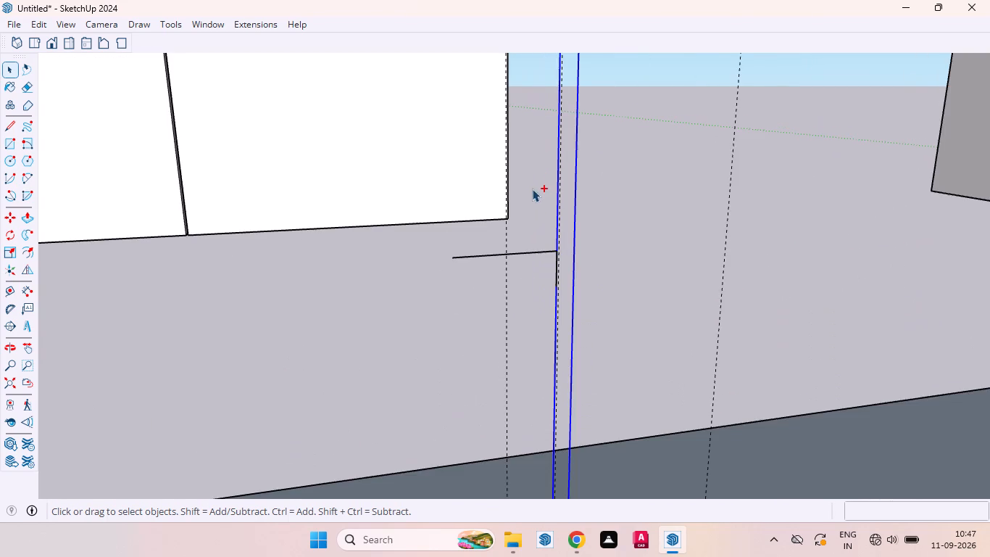
{"action": "scroll", "coordinate": [554, 268], "scroll_direction": "up", "scroll_amount": 2, "text": "ctrl"}
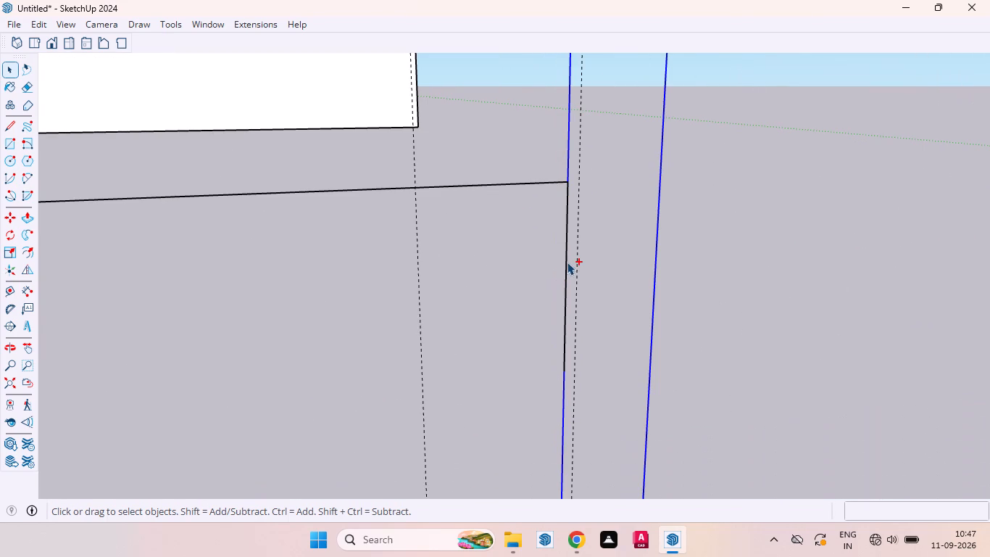
{"action": "left_click", "coordinate": [567, 262], "text": "ctrl"}
{"action": "scroll", "coordinate": [509, 293], "scroll_direction": "down", "scroll_amount": 12}
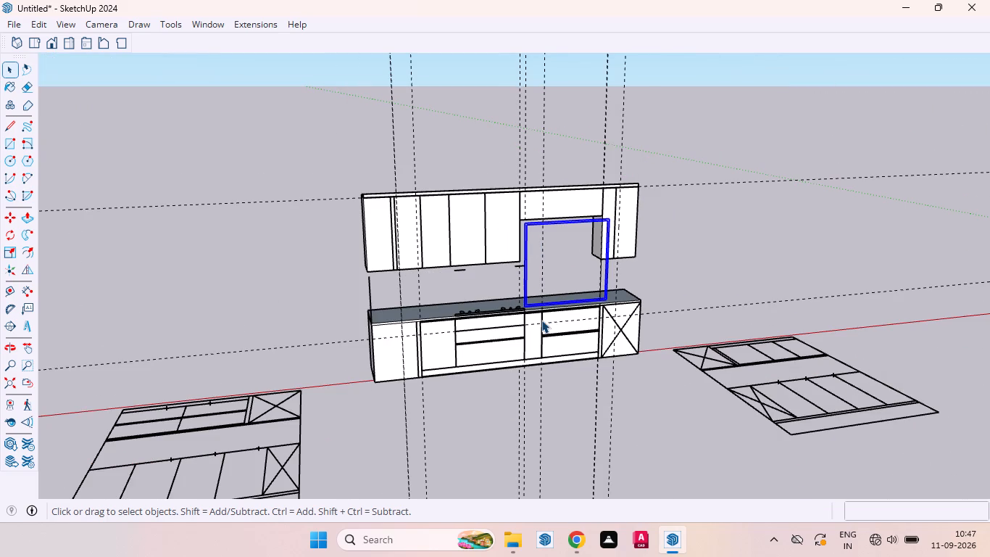
{"action": "key", "text": "m"}
{"action": "scroll", "coordinate": [528, 325], "scroll_direction": "up", "scroll_amount": 5}
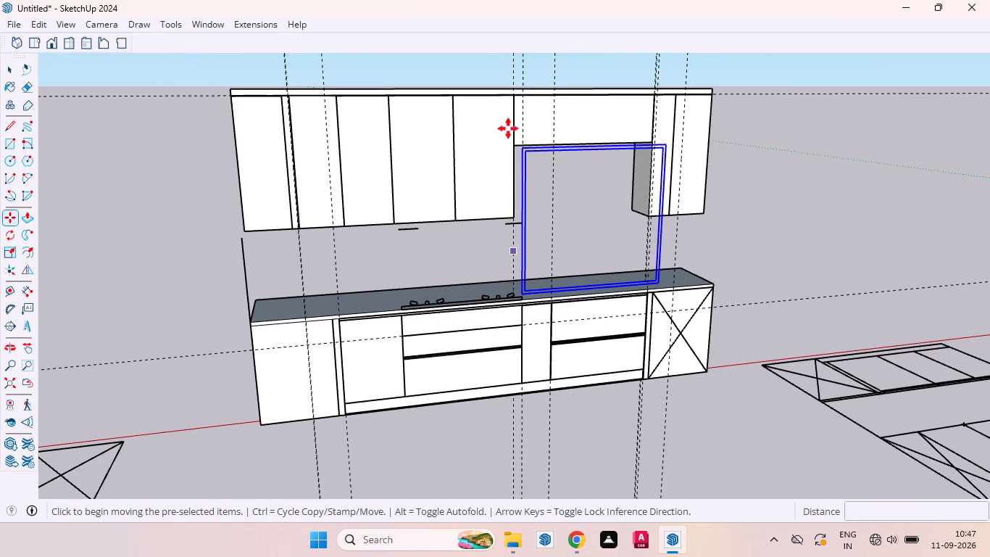
{"action": "scroll", "coordinate": [531, 125], "scroll_direction": "up", "scroll_amount": 9}
{"action": "scroll", "coordinate": [520, 163], "scroll_direction": "down", "scroll_amount": 4}
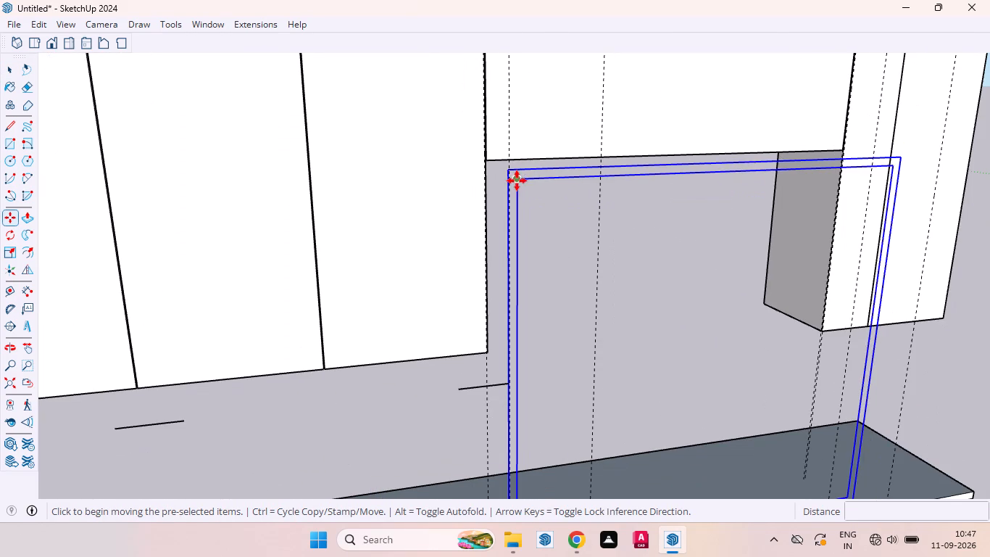
{"action": "left_click", "coordinate": [511, 172]}
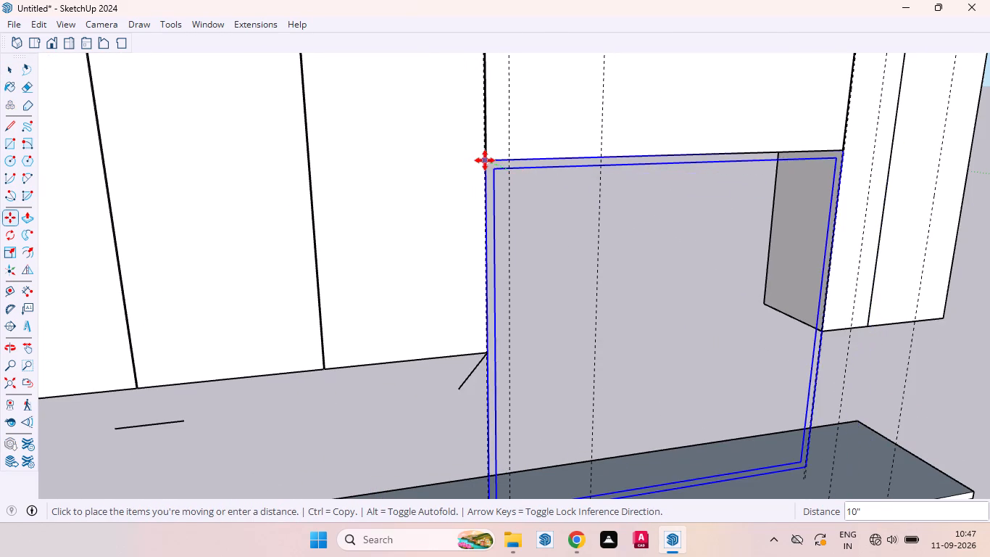
{"action": "scroll", "coordinate": [489, 157], "scroll_direction": "up", "scroll_amount": 14}
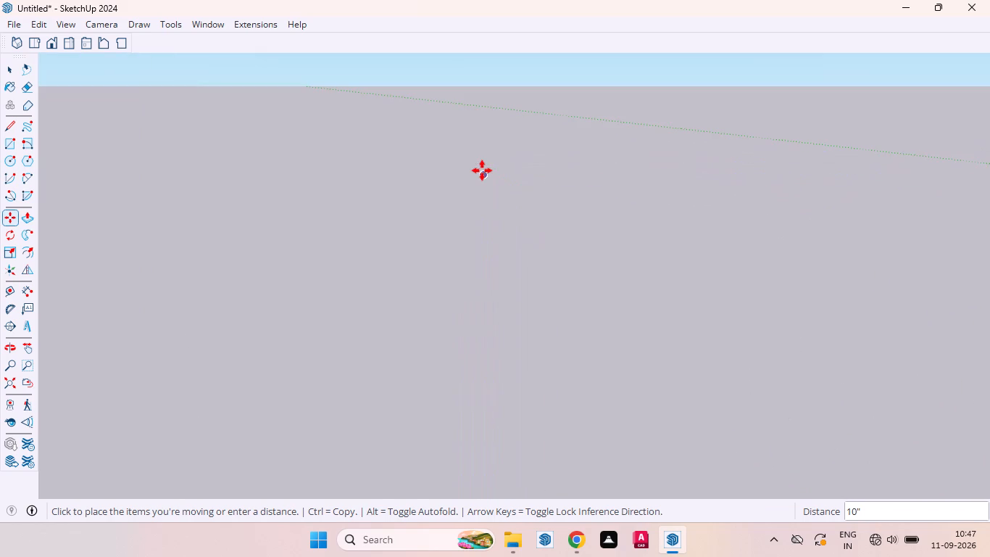
{"action": "scroll", "coordinate": [482, 171], "scroll_direction": "down", "scroll_amount": 4}
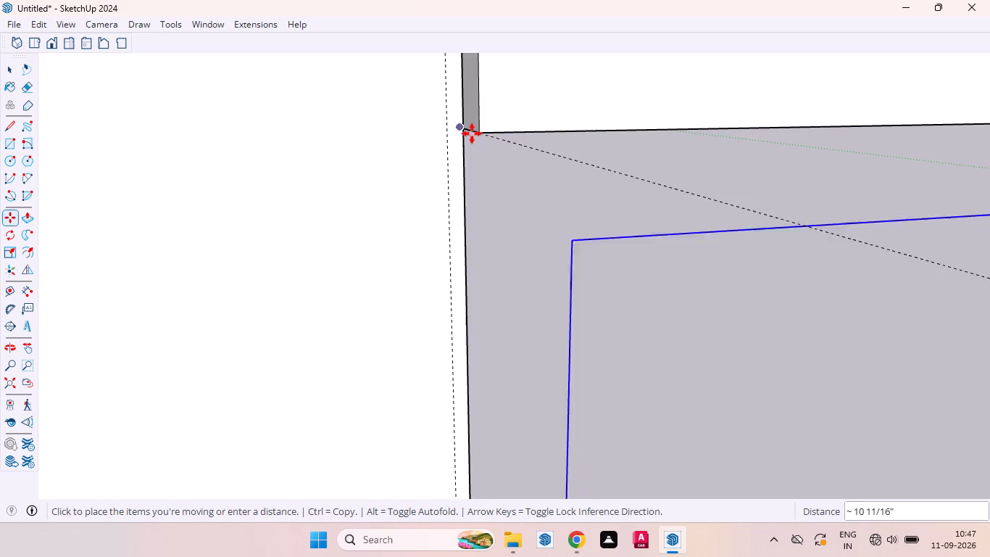
{"action": "middle_click_drag", "start_coordinate": [474, 135], "coordinate": [319, 96]}
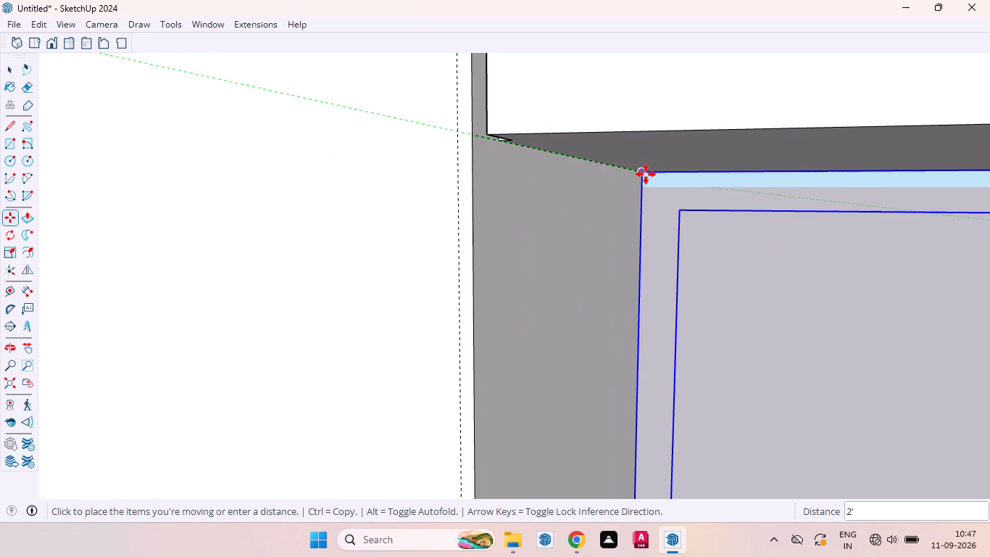
{"action": "left_click", "coordinate": [646, 174]}
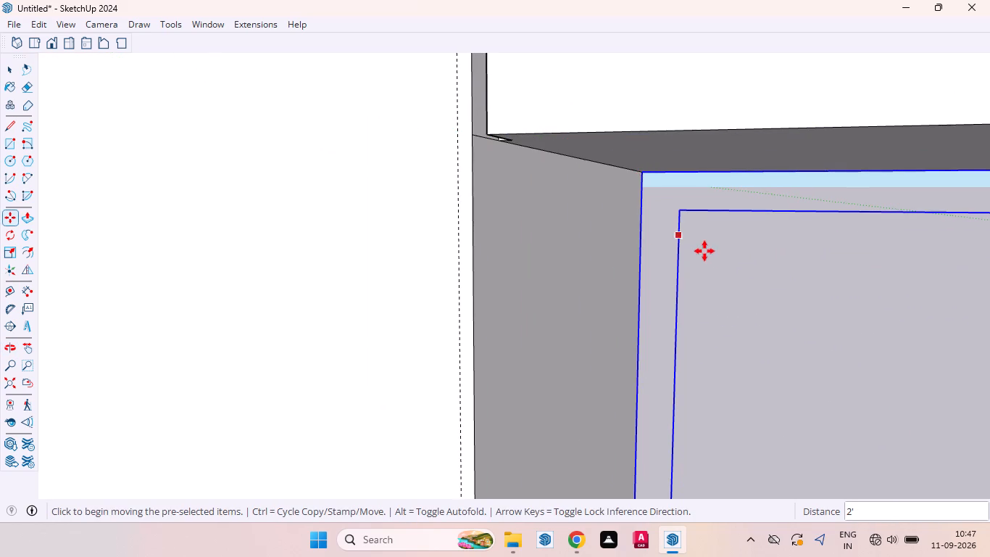
{"action": "key", "text": "space"}
{"action": "scroll", "coordinate": [702, 262], "scroll_direction": "down", "scroll_amount": 20}
{"action": "scroll", "coordinate": [702, 262], "scroll_direction": "down", "scroll_amount": 1}
{"action": "scroll", "coordinate": [625, 133], "scroll_direction": "down", "scroll_amount": 5}
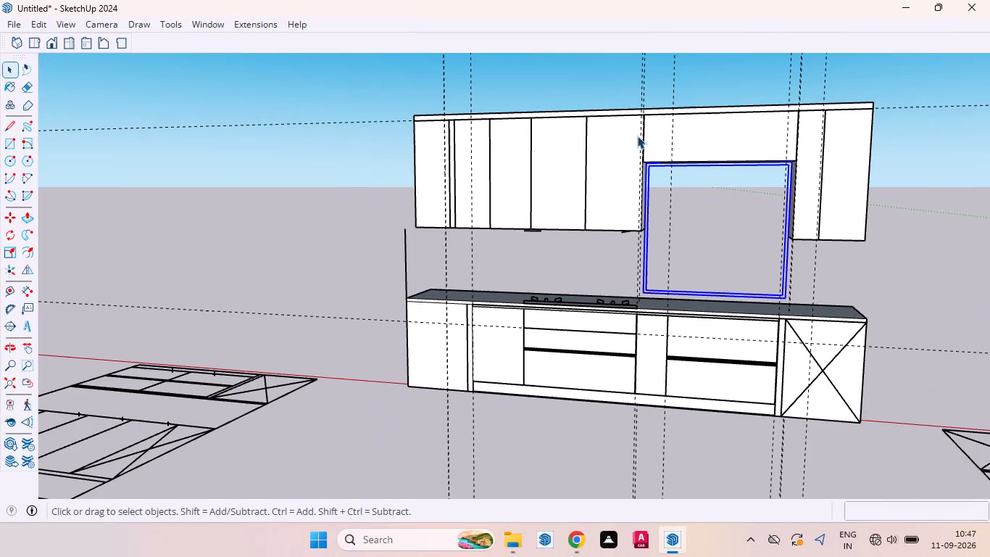
{"action": "left_click", "coordinate": [569, 253]}
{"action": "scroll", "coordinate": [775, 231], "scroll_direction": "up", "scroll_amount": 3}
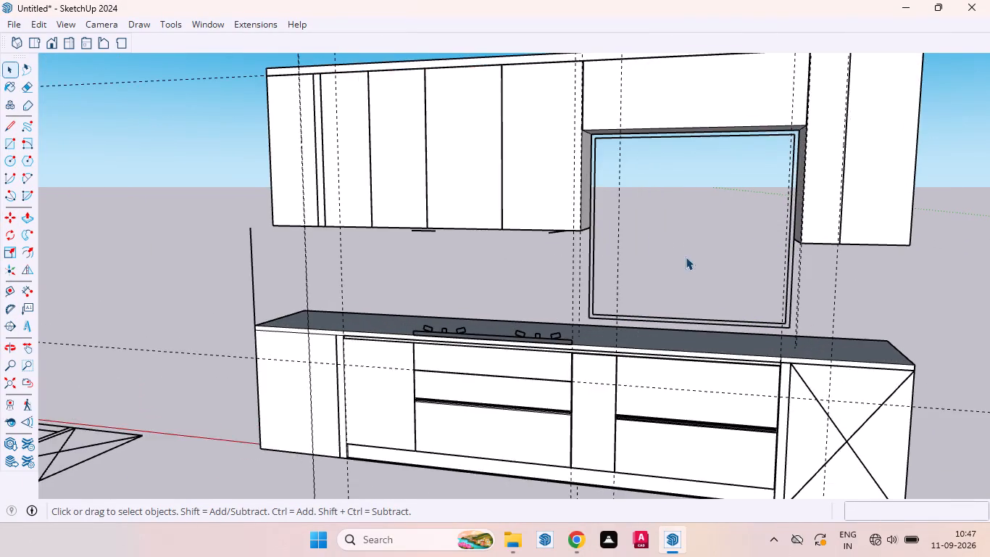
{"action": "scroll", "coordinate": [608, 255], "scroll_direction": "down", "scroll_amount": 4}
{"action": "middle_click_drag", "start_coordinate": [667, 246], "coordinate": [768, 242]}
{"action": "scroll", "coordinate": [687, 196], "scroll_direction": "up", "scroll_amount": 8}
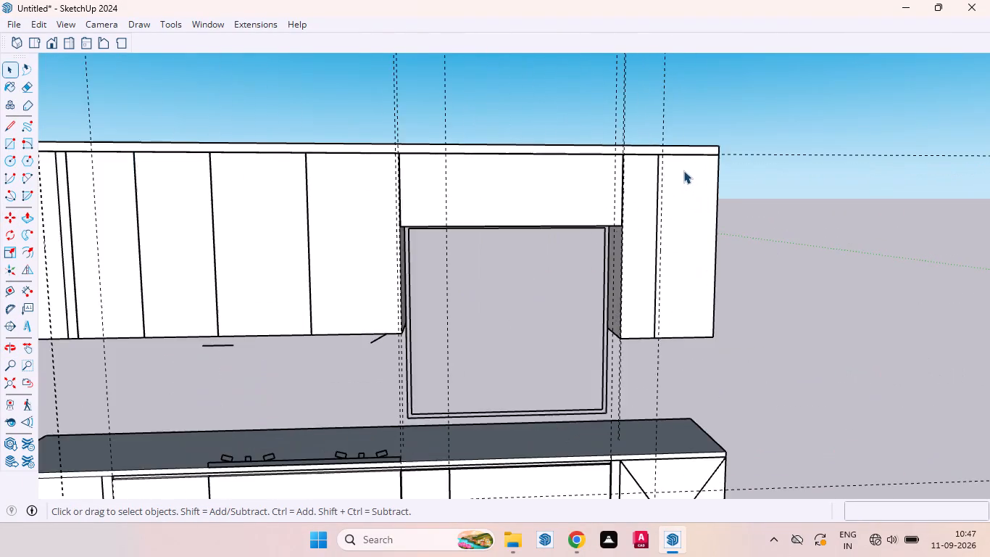
Examine the upper cabinets, the opening with the double-line frame and the whole kitchen from several angles.
{"action": "scroll", "coordinate": [683, 170], "scroll_direction": "up", "scroll_amount": 9}
{"action": "middle_click_drag", "start_coordinate": [695, 225], "coordinate": [825, 313]}
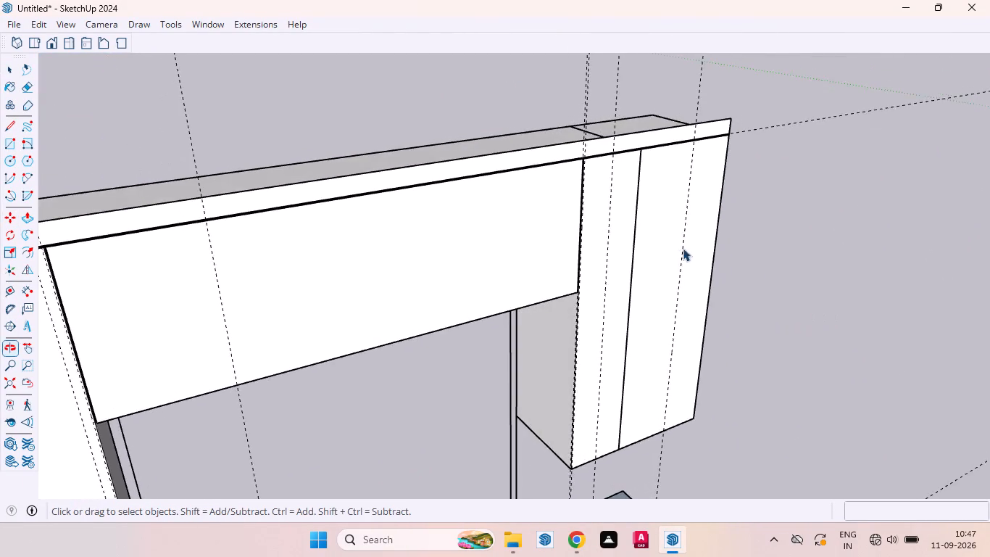
{"action": "scroll", "coordinate": [641, 223], "scroll_direction": "up", "scroll_amount": 6}
{"action": "scroll", "coordinate": [651, 187], "scroll_direction": "down", "scroll_amount": 7}
{"action": "scroll", "coordinate": [622, 127], "scroll_direction": "down", "scroll_amount": 7}
{"action": "scroll", "coordinate": [594, 271], "scroll_direction": "down", "scroll_amount": 6}
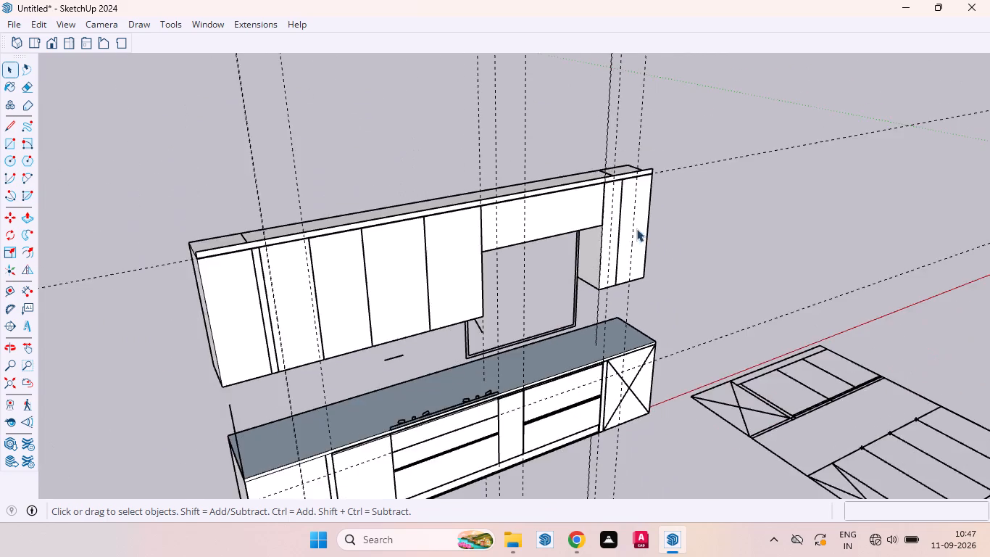
{"action": "scroll", "coordinate": [469, 308], "scroll_direction": "up", "scroll_amount": 5}
{"action": "middle_click_drag", "start_coordinate": [460, 318], "coordinate": [423, 251]}
{"action": "scroll", "coordinate": [423, 251], "scroll_direction": "up", "scroll_amount": 1}
{"action": "scroll", "coordinate": [455, 255], "scroll_direction": "down", "scroll_amount": 6}
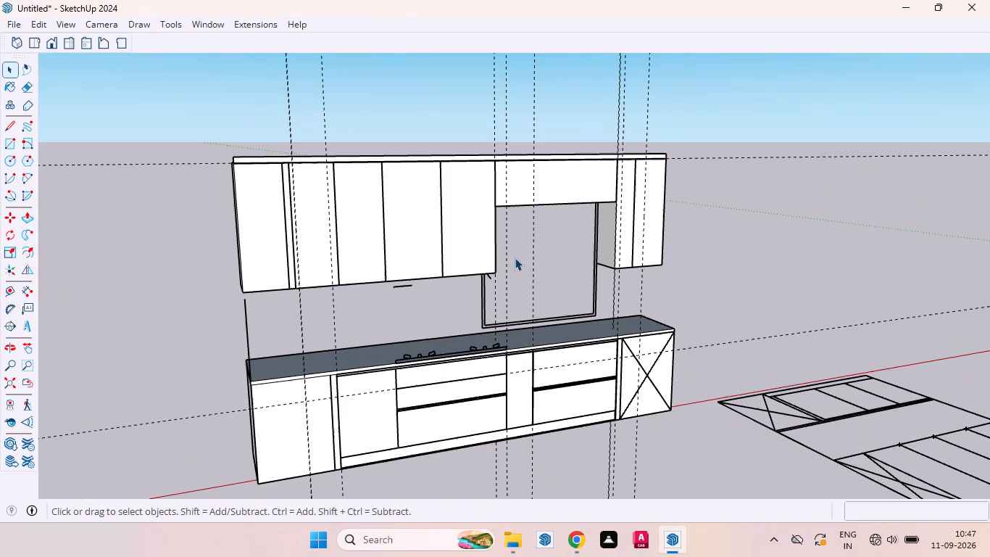
Open the upper-cabinet group and delete the vertical guide lines inside it.
{"action": "key", "text": "space"}
{"action": "scroll", "coordinate": [418, 338], "scroll_direction": "down", "scroll_amount": 4}
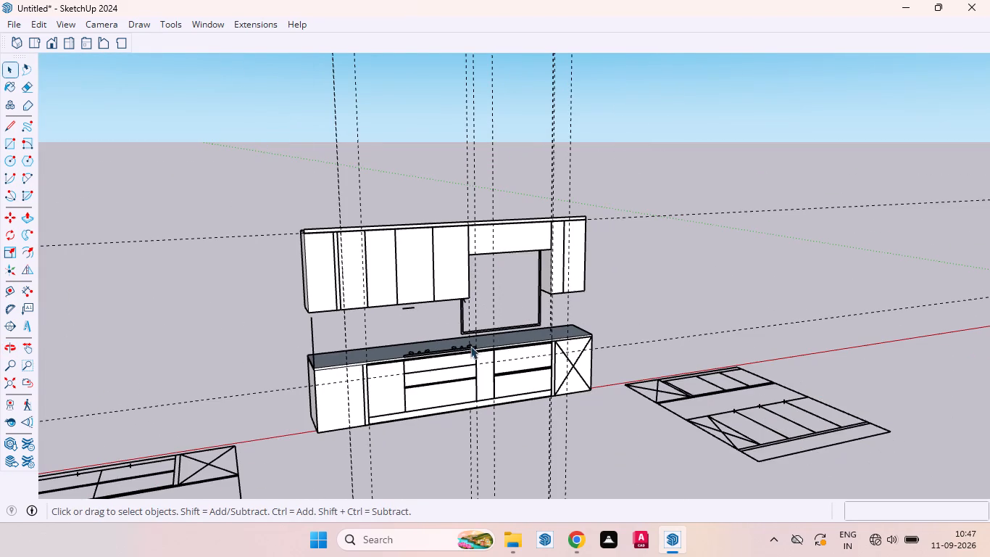
{"action": "left_click_drag", "start_coordinate": [602, 166], "coordinate": [267, 38]}
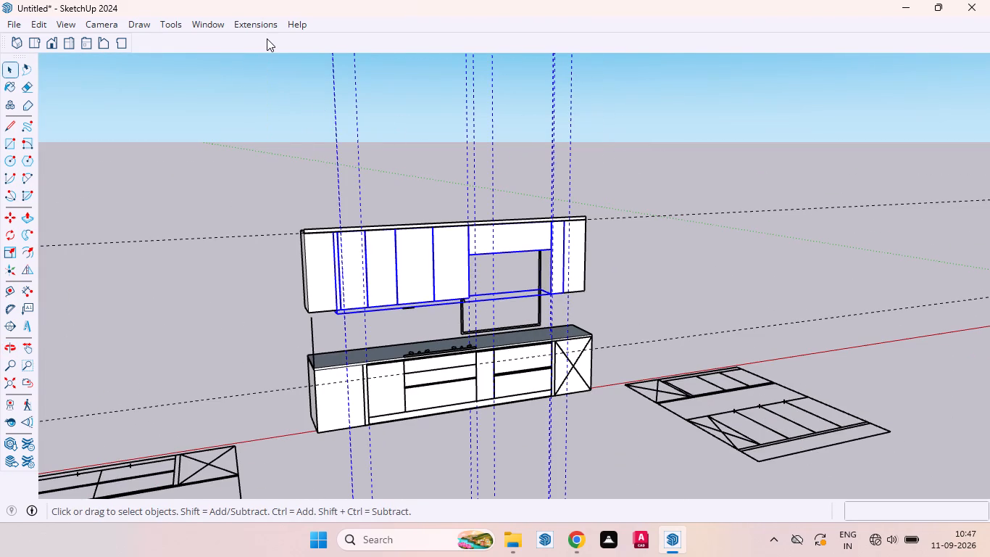
{"action": "double_click", "coordinate": [513, 236]}
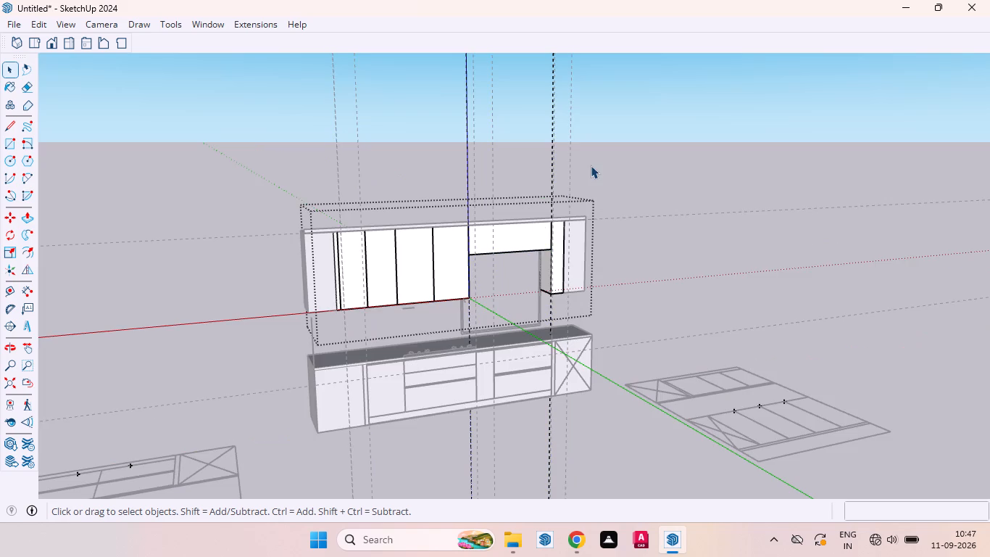
{"action": "left_click_drag", "start_coordinate": [591, 161], "coordinate": [337, 67]}
{"action": "key", "text": "Delete"}
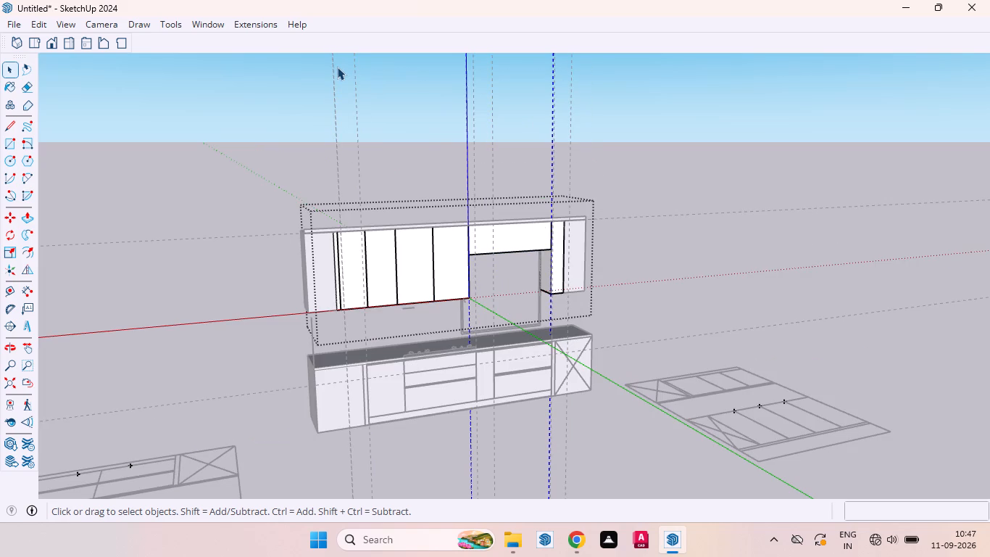
Leave the upper-cabinet group and delete all remaining vertical guide lines crossing the kitchen model.
{"action": "left_click", "coordinate": [645, 206]}
{"action": "left_click_drag", "start_coordinate": [623, 169], "coordinate": [379, 102]}
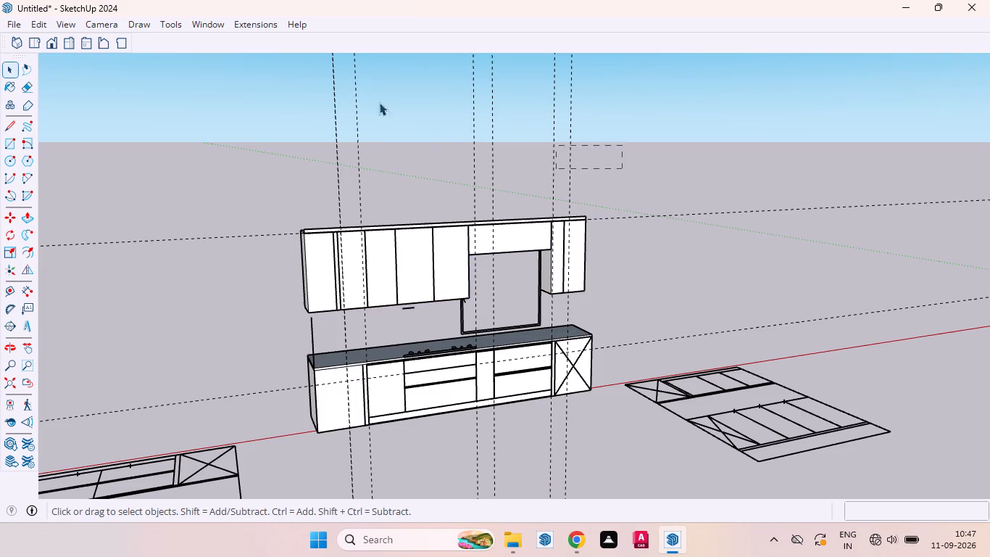
{"action": "left_click_drag", "start_coordinate": [379, 102], "coordinate": [233, 12]}
{"action": "key", "text": "Delete"}
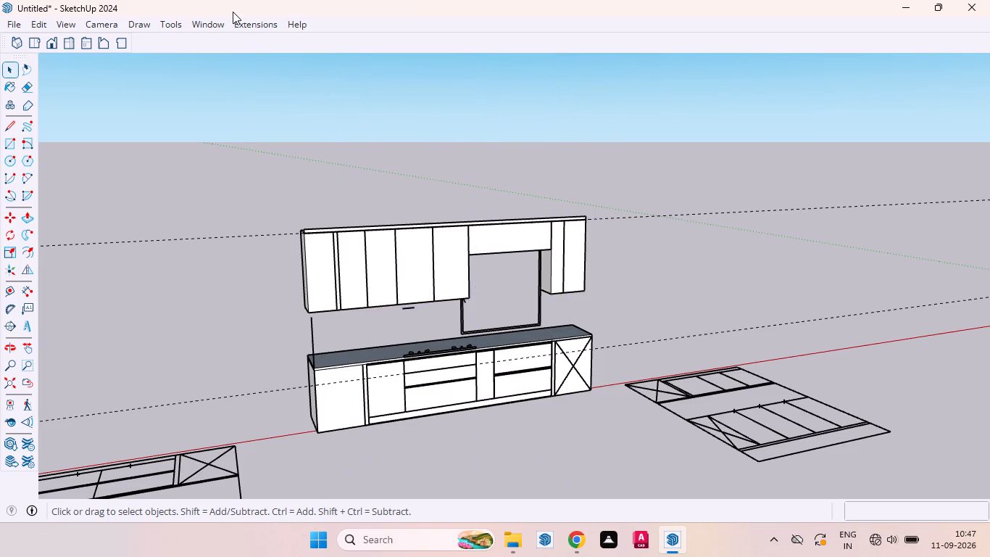
Delete the two long horizontal guide lines running along the kitchen's upper cabinets and base cabinets.
{"action": "left_click_drag", "start_coordinate": [788, 344], "coordinate": [699, 172]}
{"action": "left_click_drag", "start_coordinate": [699, 172], "coordinate": [699, 171]}
{"action": "key", "text": "Delete"}
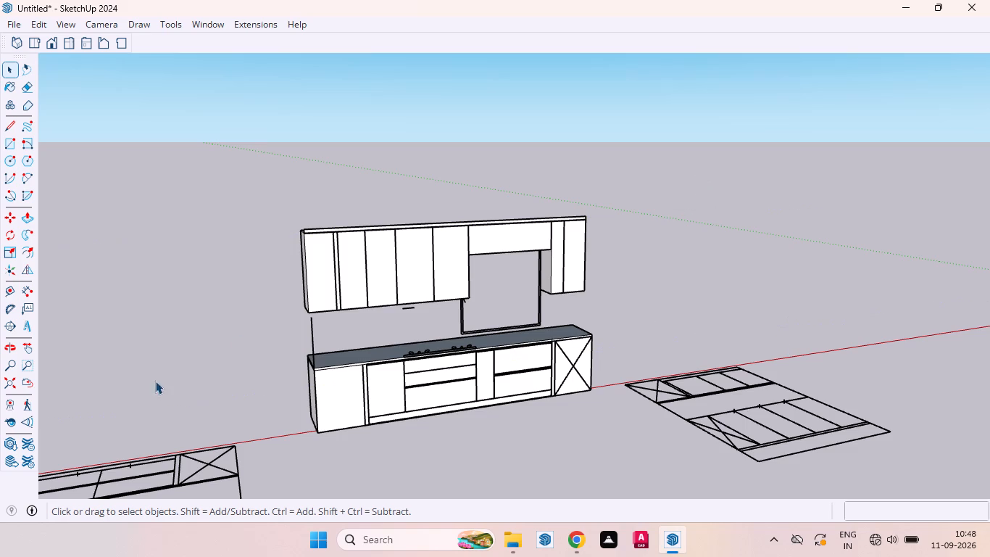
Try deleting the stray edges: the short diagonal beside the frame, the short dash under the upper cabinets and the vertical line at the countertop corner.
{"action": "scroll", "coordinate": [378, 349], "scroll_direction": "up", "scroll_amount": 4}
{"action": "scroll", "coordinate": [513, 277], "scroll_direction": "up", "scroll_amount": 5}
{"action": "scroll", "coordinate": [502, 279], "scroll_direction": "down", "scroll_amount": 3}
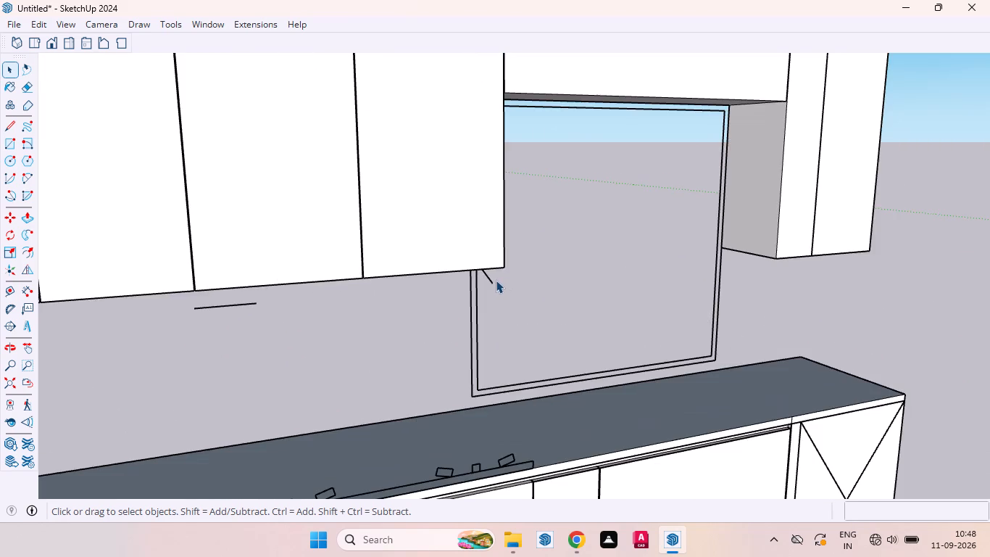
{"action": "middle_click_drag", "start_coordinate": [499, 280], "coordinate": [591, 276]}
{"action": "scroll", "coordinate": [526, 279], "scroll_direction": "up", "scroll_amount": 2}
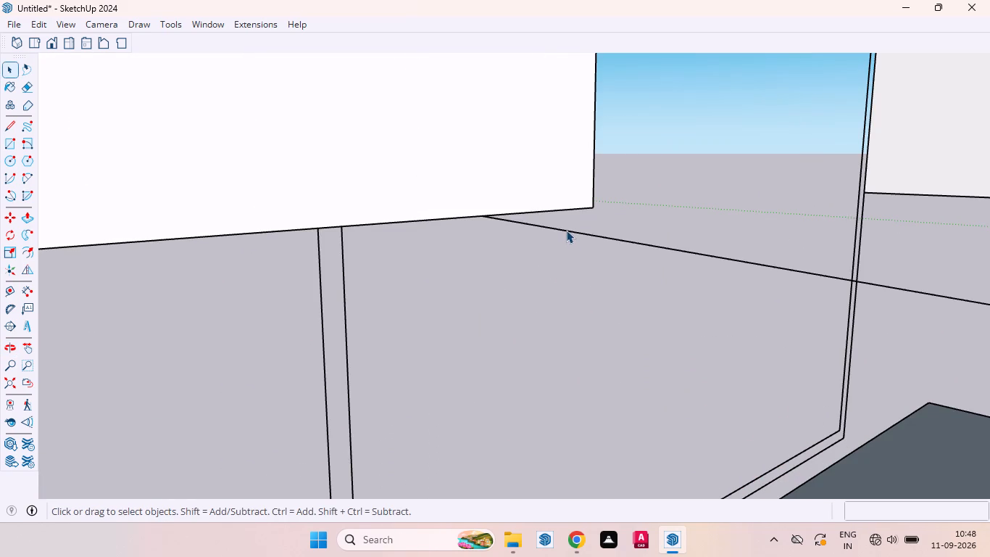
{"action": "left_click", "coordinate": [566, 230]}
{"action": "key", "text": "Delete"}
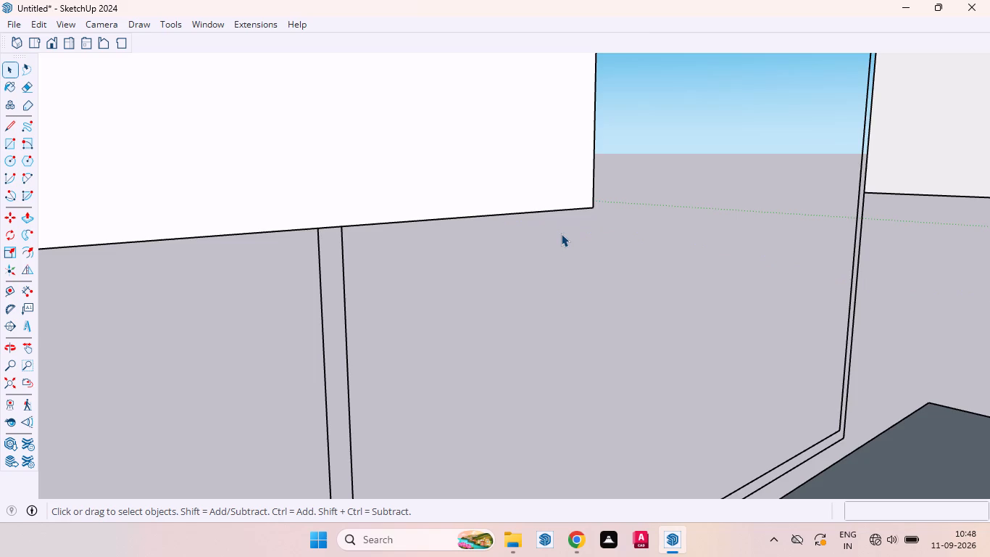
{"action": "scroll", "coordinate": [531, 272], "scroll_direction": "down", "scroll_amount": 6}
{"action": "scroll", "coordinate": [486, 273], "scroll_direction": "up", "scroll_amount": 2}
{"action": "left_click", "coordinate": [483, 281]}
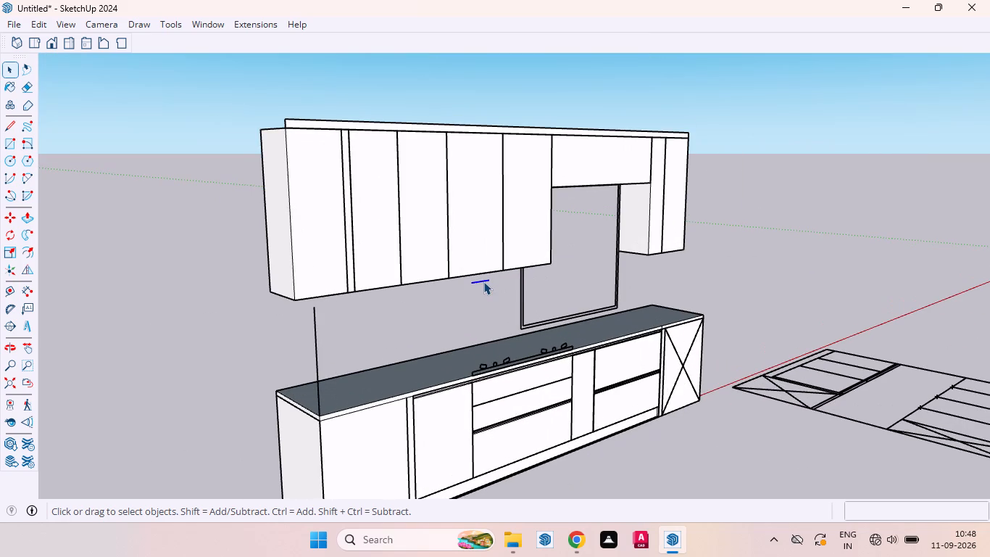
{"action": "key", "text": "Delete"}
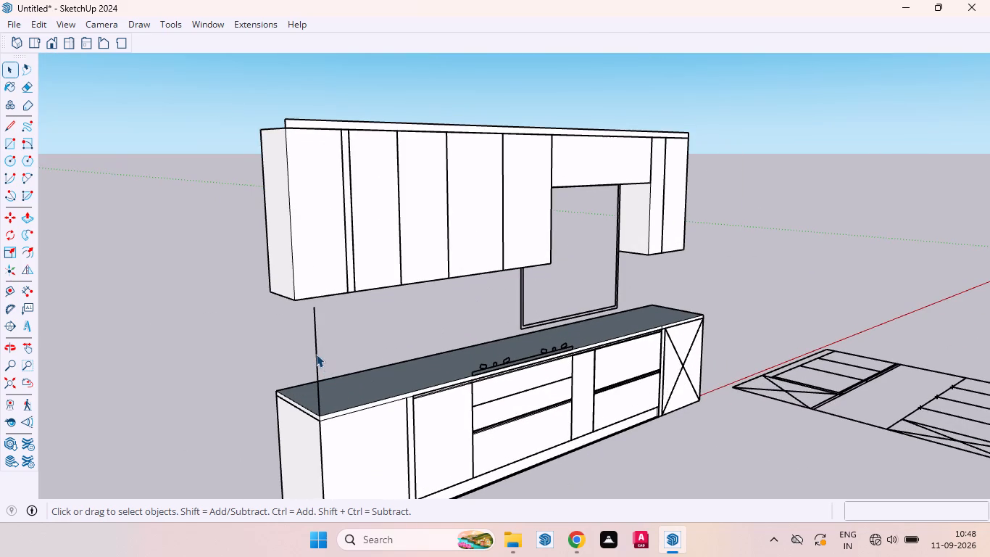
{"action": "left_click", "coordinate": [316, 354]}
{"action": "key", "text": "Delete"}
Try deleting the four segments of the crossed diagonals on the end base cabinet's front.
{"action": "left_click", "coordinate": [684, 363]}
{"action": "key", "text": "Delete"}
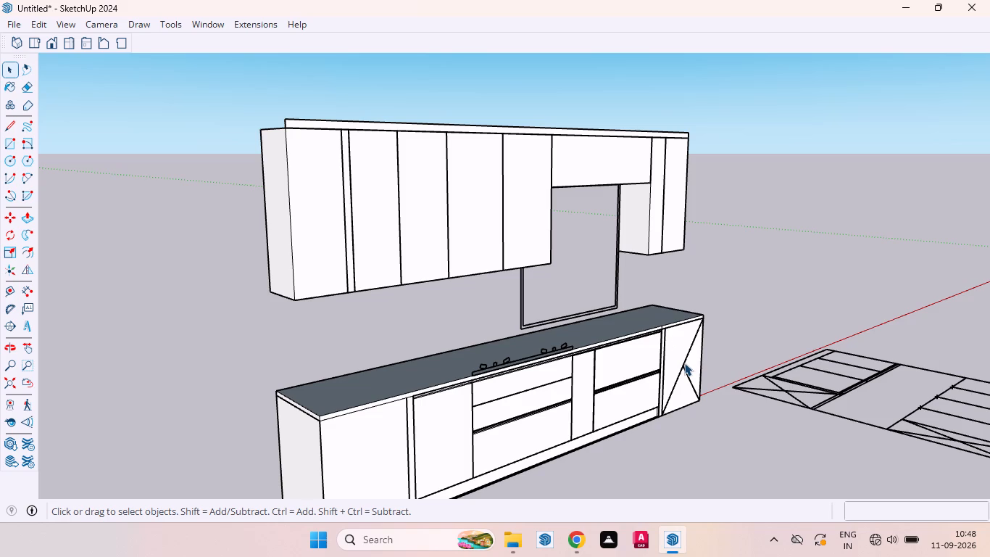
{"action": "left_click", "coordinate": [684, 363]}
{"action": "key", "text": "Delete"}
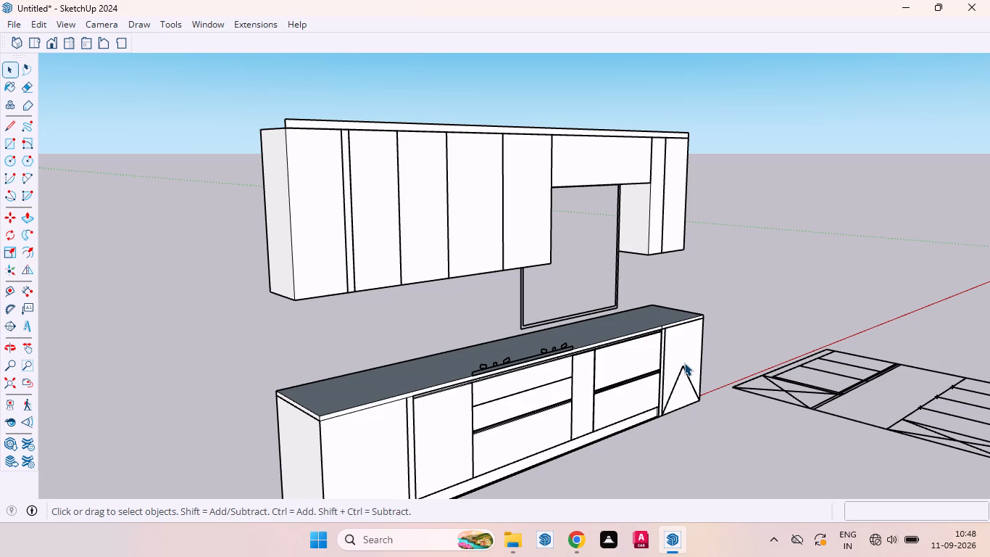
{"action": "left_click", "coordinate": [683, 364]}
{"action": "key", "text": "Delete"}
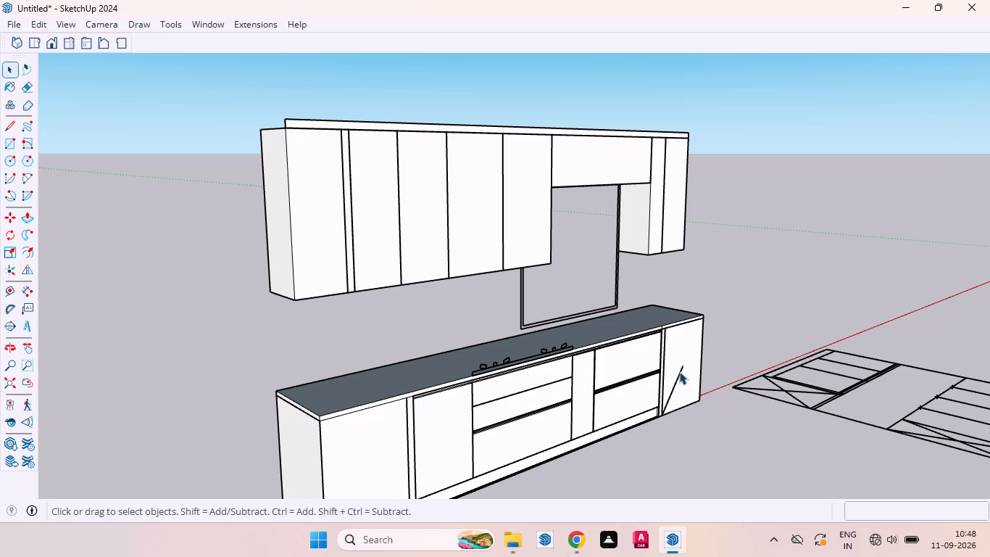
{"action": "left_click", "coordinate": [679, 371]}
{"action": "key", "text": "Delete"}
Examine the whole kitchen from low, high and front views, checking the upper cabinets, frame and base cabinet fronts.
{"action": "scroll", "coordinate": [406, 347], "scroll_direction": "down", "scroll_amount": 3}
{"action": "scroll", "coordinate": [499, 366], "scroll_direction": "up", "scroll_amount": 2}
{"action": "scroll", "coordinate": [499, 366], "scroll_direction": "down", "scroll_amount": 1}
{"action": "scroll", "coordinate": [499, 366], "scroll_direction": "up", "scroll_amount": 1}
{"action": "middle_click_drag", "start_coordinate": [507, 371], "coordinate": [323, 269]}
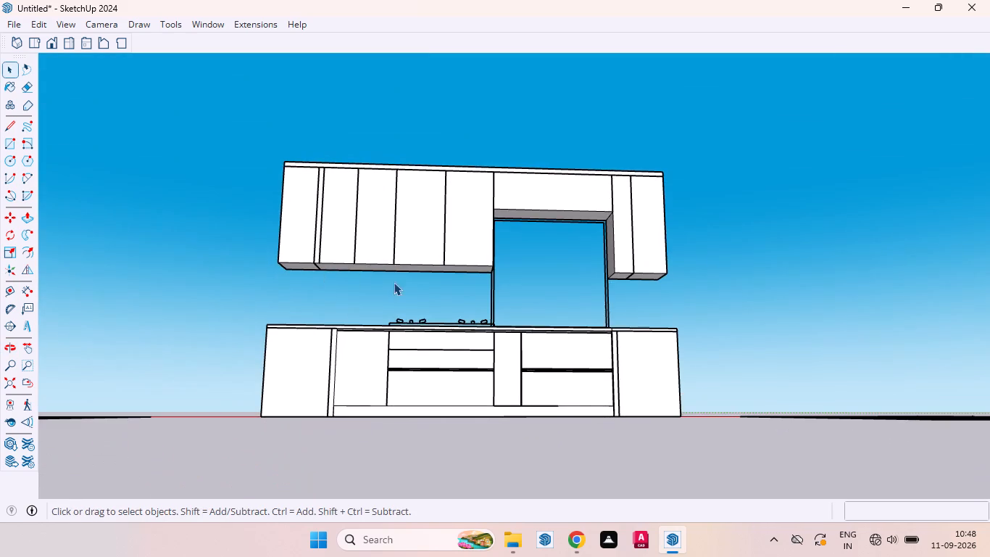
{"action": "scroll", "coordinate": [402, 282], "scroll_direction": "down", "scroll_amount": 2}
{"action": "middle_click_drag", "start_coordinate": [432, 300], "coordinate": [445, 412]}
{"action": "scroll", "coordinate": [467, 285], "scroll_direction": "down", "scroll_amount": 1}
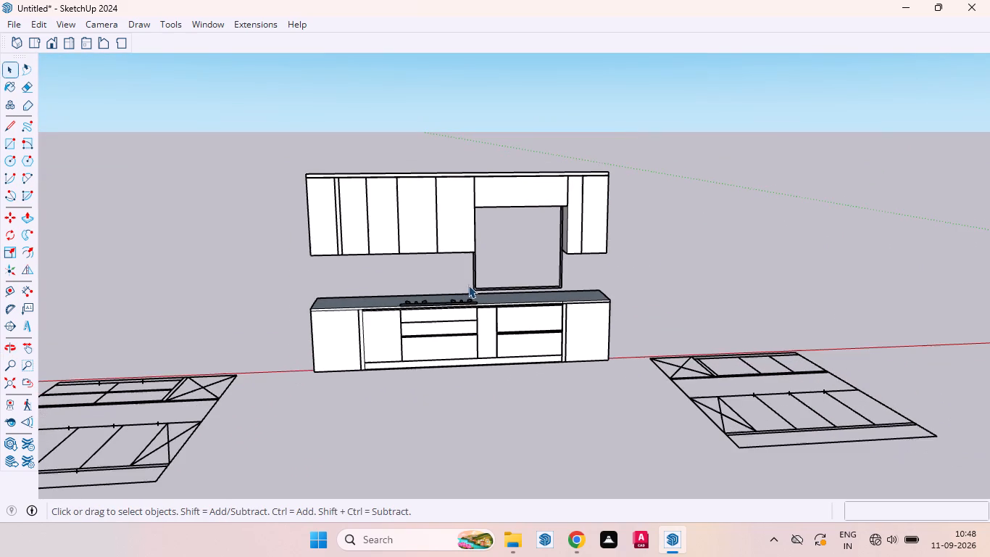
{"action": "scroll", "coordinate": [498, 230], "scroll_direction": "down", "scroll_amount": 3}
{"action": "scroll", "coordinate": [613, 216], "scroll_direction": "up", "scroll_amount": 4}
{"action": "scroll", "coordinate": [509, 216], "scroll_direction": "up", "scroll_amount": 3}
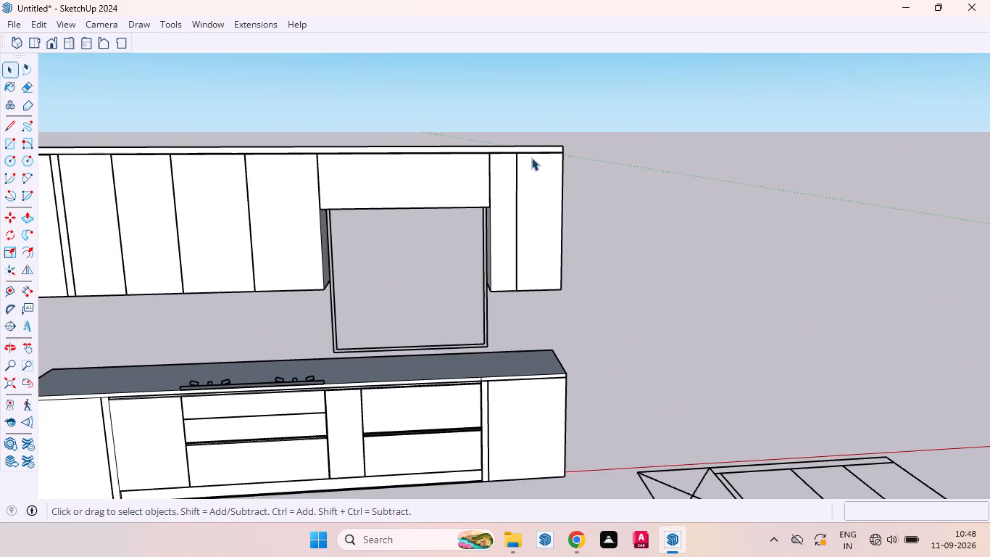
{"action": "scroll", "coordinate": [536, 154], "scroll_direction": "up", "scroll_amount": 3}
{"action": "scroll", "coordinate": [544, 155], "scroll_direction": "down", "scroll_amount": 4}
{"action": "middle_click_drag", "start_coordinate": [587, 183], "coordinate": [557, 181]}
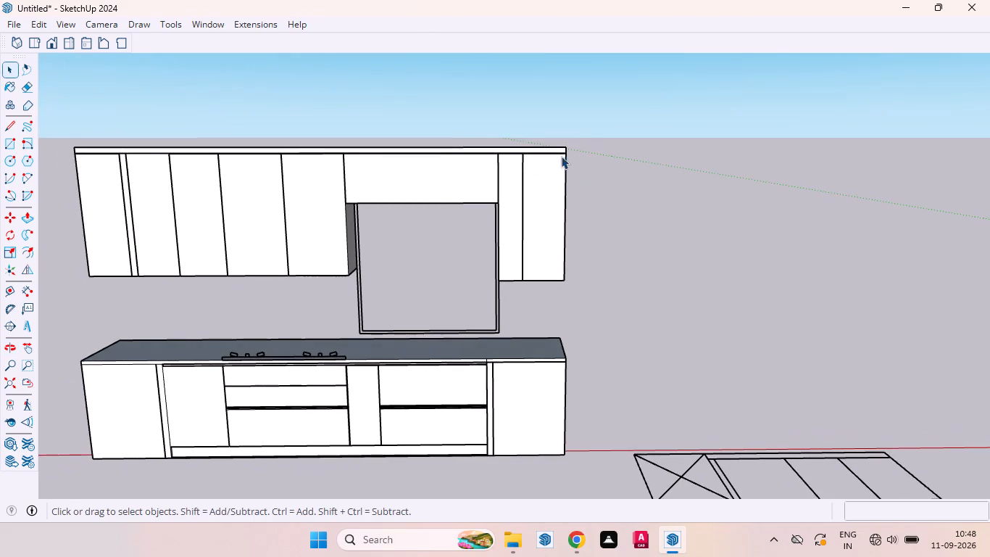
{"action": "scroll", "coordinate": [580, 134], "scroll_direction": "down", "scroll_amount": 2}
{"action": "scroll", "coordinate": [557, 237], "scroll_direction": "down", "scroll_amount": 2}
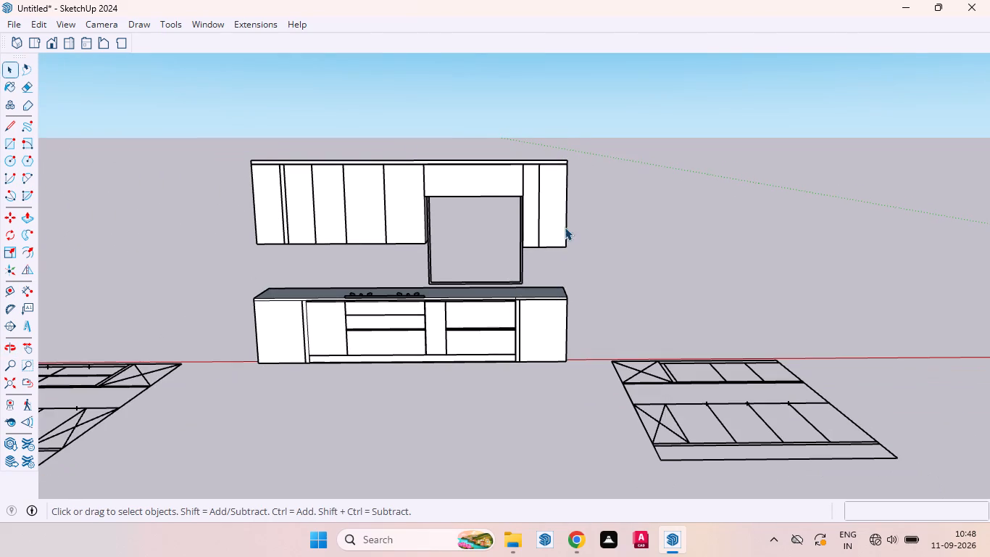
{"action": "scroll", "coordinate": [284, 314], "scroll_direction": "up", "scroll_amount": 4}
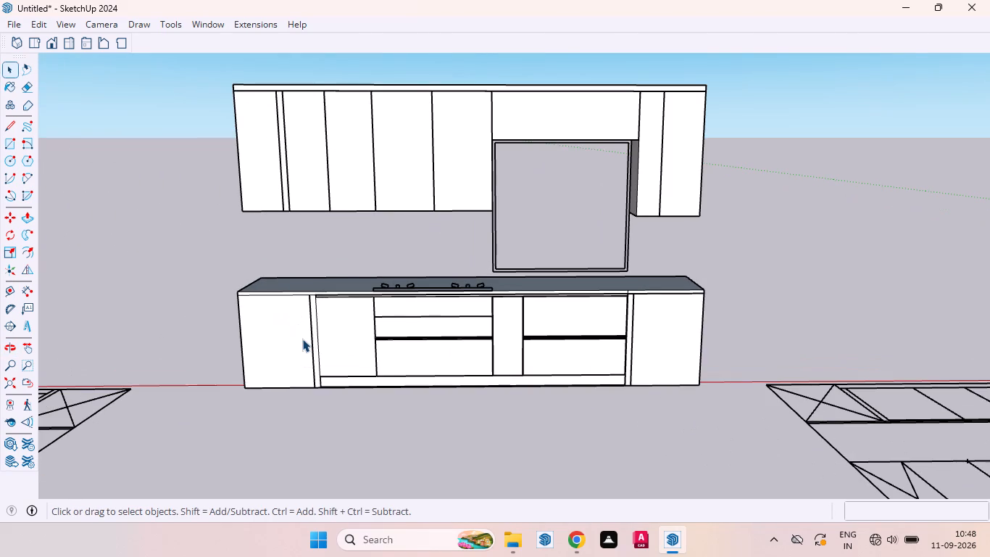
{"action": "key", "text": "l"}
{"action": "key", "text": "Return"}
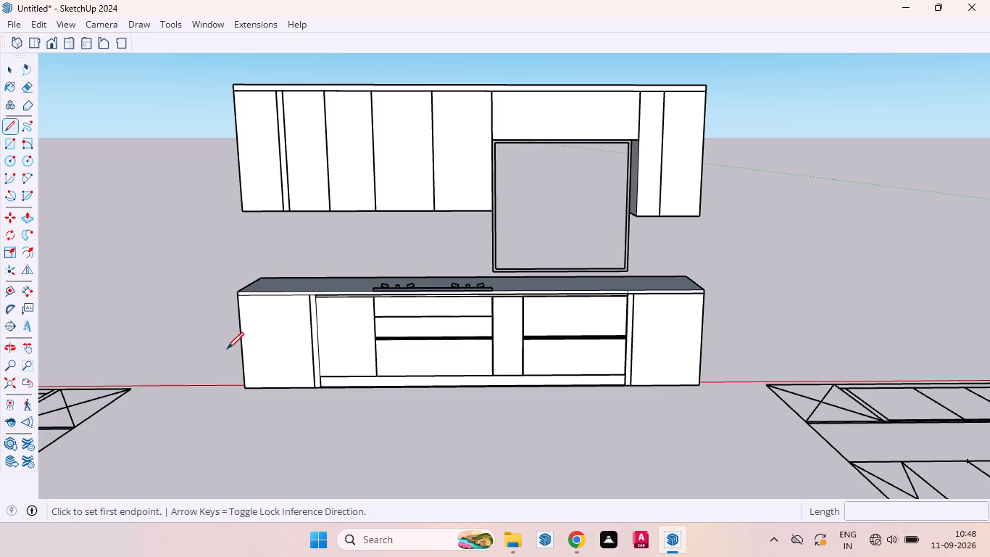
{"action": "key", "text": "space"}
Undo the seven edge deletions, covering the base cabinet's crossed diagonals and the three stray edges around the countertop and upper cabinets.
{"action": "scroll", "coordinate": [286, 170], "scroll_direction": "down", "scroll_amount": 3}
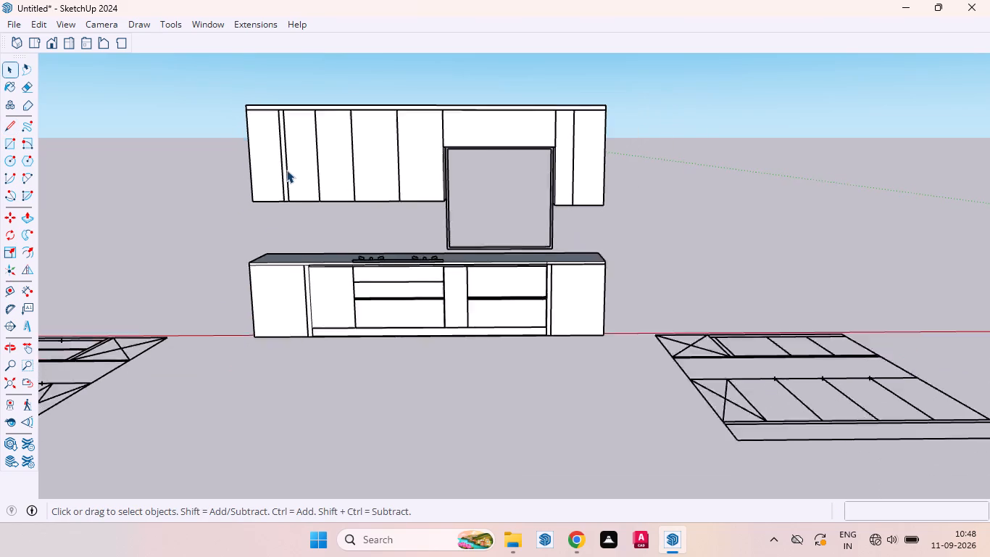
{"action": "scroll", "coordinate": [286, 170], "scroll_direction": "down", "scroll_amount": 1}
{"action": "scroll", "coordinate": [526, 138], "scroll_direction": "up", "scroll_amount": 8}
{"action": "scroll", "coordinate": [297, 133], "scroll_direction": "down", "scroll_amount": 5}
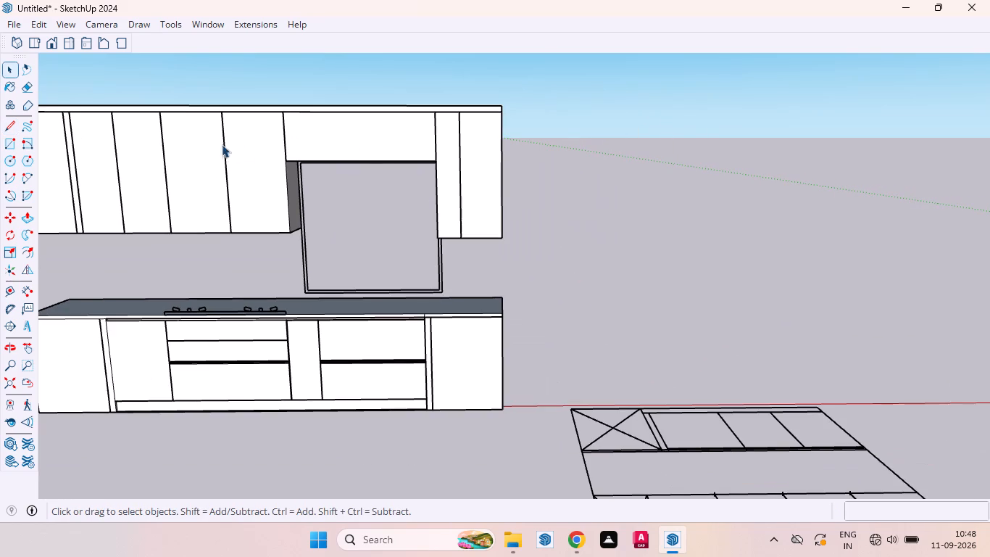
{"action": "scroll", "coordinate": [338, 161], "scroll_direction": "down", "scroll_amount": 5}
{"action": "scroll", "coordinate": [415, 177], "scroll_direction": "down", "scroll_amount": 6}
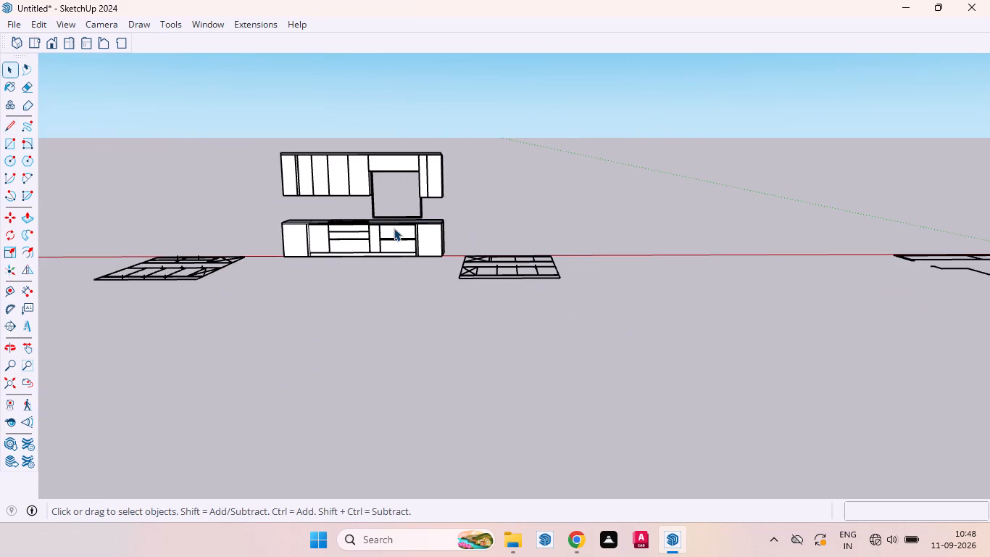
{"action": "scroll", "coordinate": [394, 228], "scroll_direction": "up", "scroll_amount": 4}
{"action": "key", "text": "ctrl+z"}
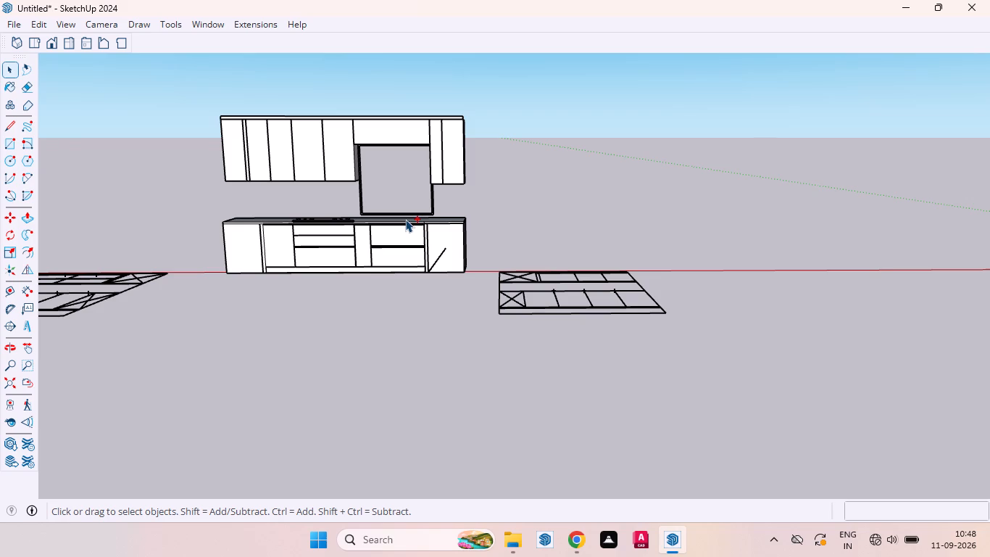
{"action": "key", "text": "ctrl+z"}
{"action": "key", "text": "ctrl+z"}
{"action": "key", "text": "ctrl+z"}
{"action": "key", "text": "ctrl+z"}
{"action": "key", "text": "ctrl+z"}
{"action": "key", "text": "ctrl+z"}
Examine the upper cabinets from front and raised views, checking the joint between the end cabinet and the narrow front beside the frame.
{"action": "scroll", "coordinate": [436, 120], "scroll_direction": "up", "scroll_amount": 6}
{"action": "scroll", "coordinate": [463, 151], "scroll_direction": "down", "scroll_amount": 4}
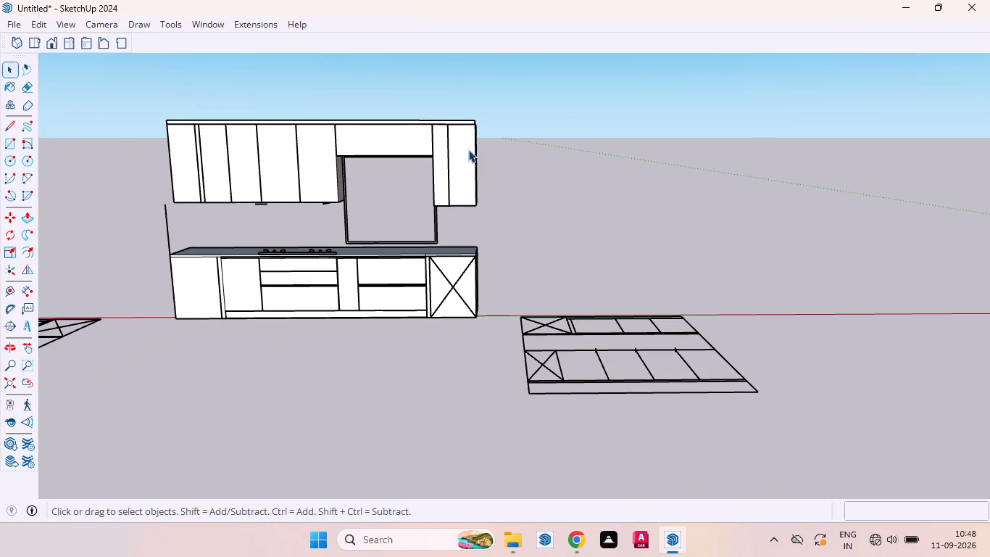
{"action": "middle_click_drag", "start_coordinate": [438, 160], "coordinate": [485, 229]}
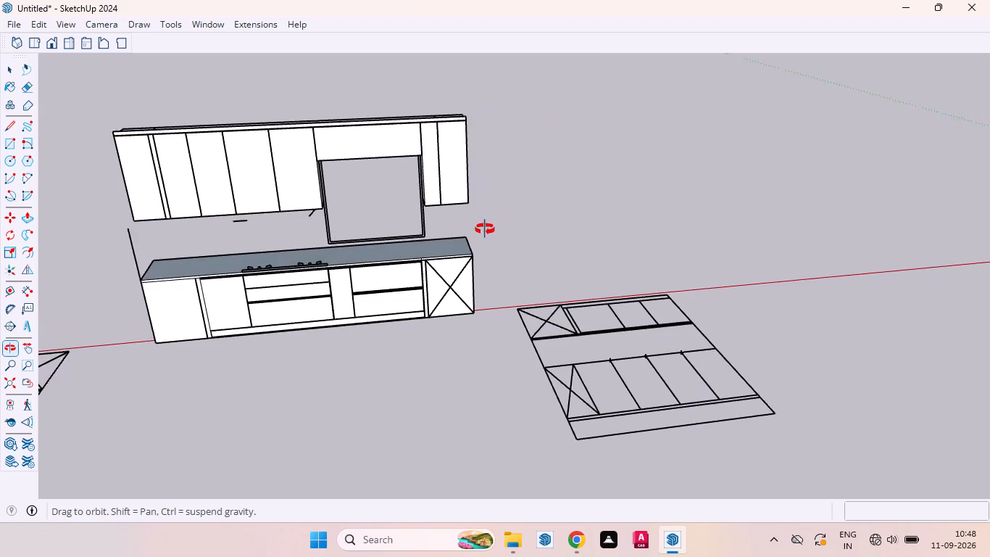
{"action": "middle_click_drag", "start_coordinate": [485, 229], "coordinate": [462, 206]}
{"action": "scroll", "coordinate": [444, 152], "scroll_direction": "up", "scroll_amount": 5}
{"action": "scroll", "coordinate": [426, 97], "scroll_direction": "up", "scroll_amount": 7}
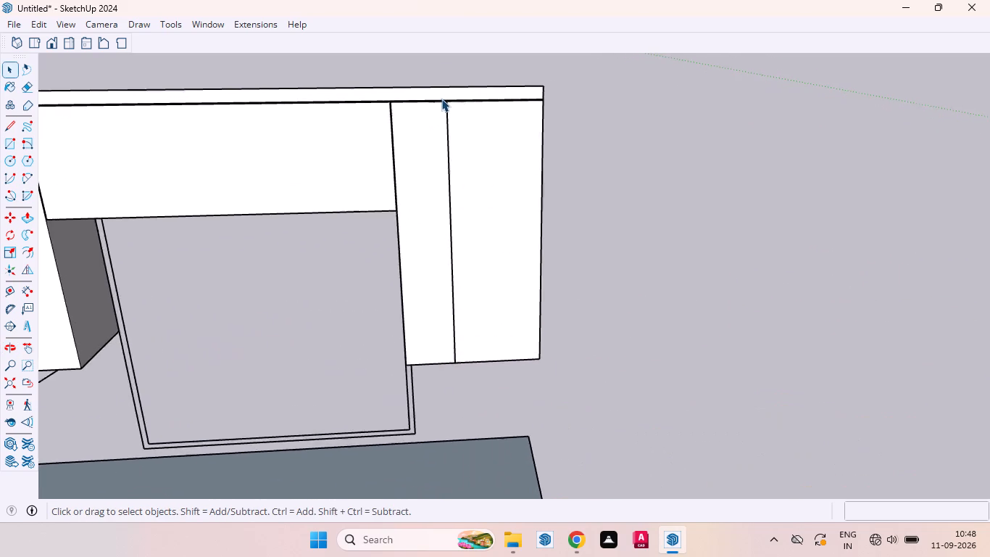
{"action": "scroll", "coordinate": [441, 99], "scroll_direction": "up", "scroll_amount": 2}
{"action": "scroll", "coordinate": [442, 106], "scroll_direction": "down", "scroll_amount": 5}
{"action": "scroll", "coordinate": [447, 138], "scroll_direction": "up", "scroll_amount": 6}
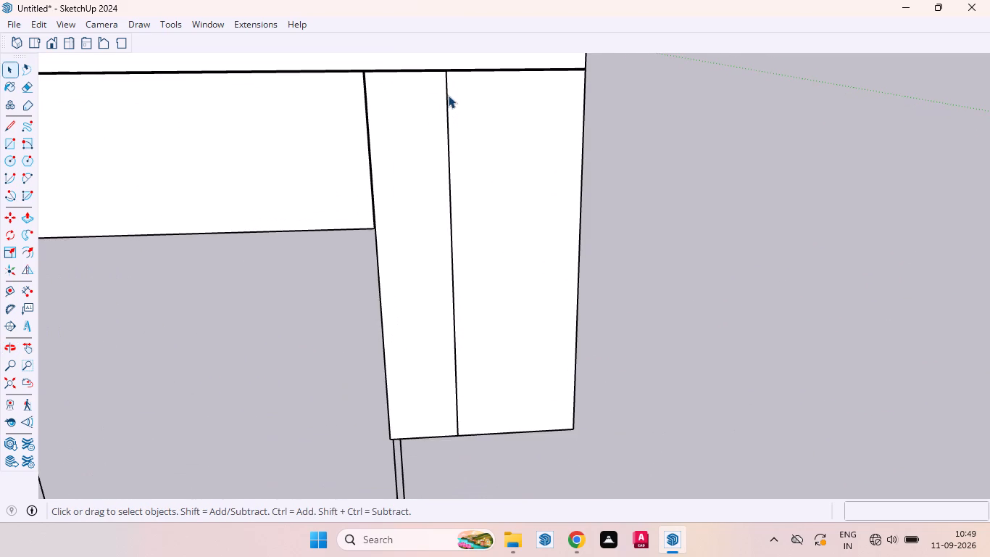
{"action": "scroll", "coordinate": [448, 95], "scroll_direction": "down", "scroll_amount": 12}
{"action": "middle_click_drag", "start_coordinate": [450, 208], "coordinate": [470, 176]}
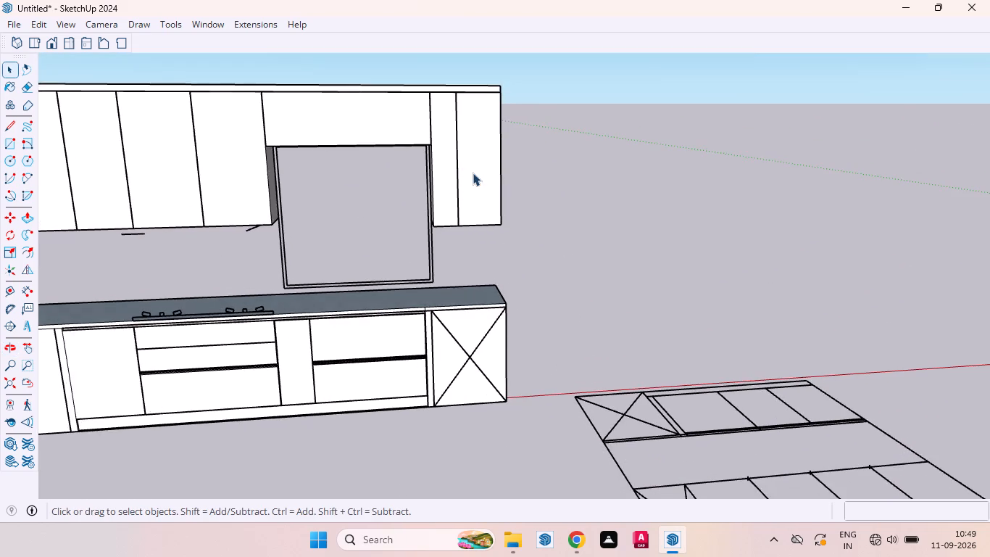
{"action": "scroll", "coordinate": [479, 156], "scroll_direction": "down", "scroll_amount": 10}
{"action": "scroll", "coordinate": [287, 157], "scroll_direction": "up", "scroll_amount": 2}
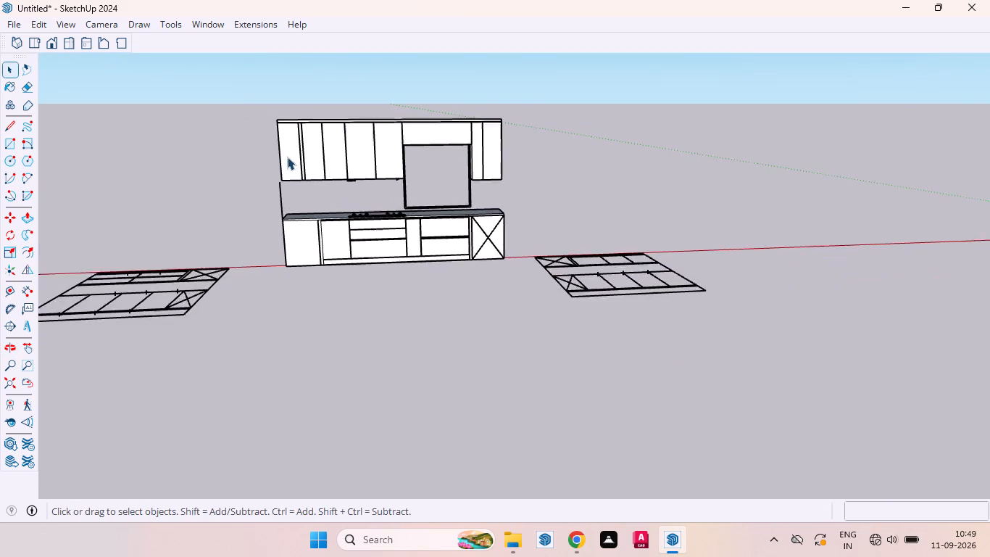
{"action": "scroll", "coordinate": [287, 157], "scroll_direction": "up", "scroll_amount": 3}
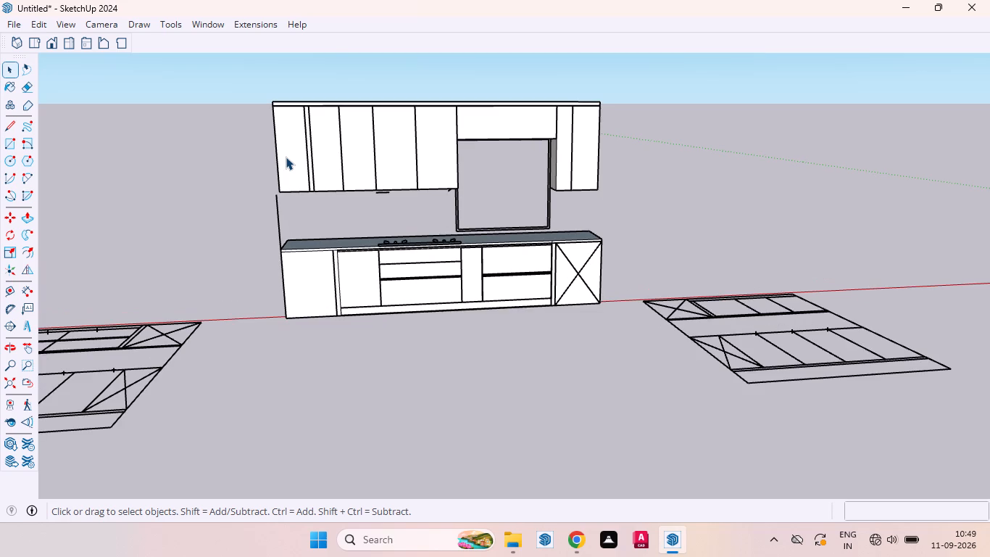
Measure the distance along the upper cabinets' top edge between the far filler strip and the narrow front beside the frame.
{"action": "key", "text": "d"}
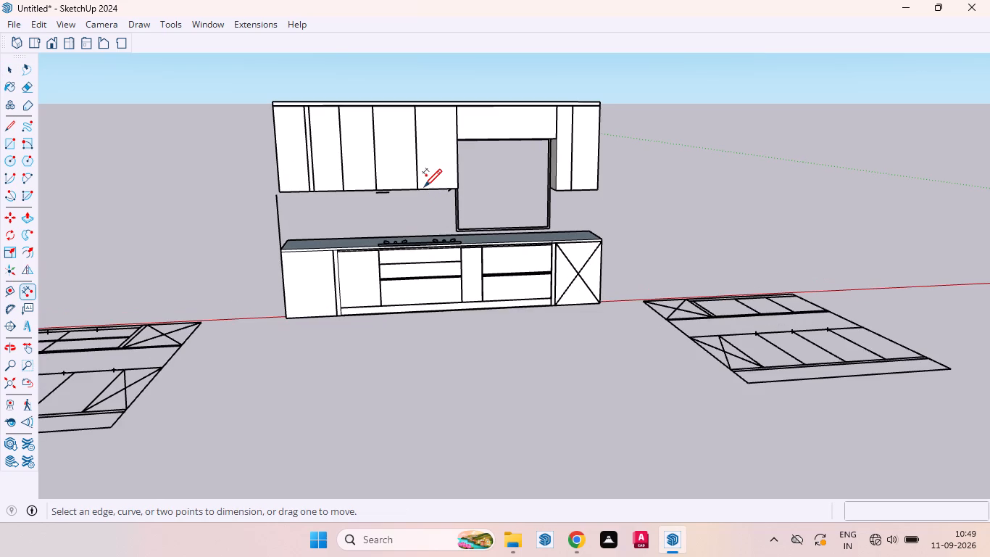
{"action": "left_click", "coordinate": [307, 105]}
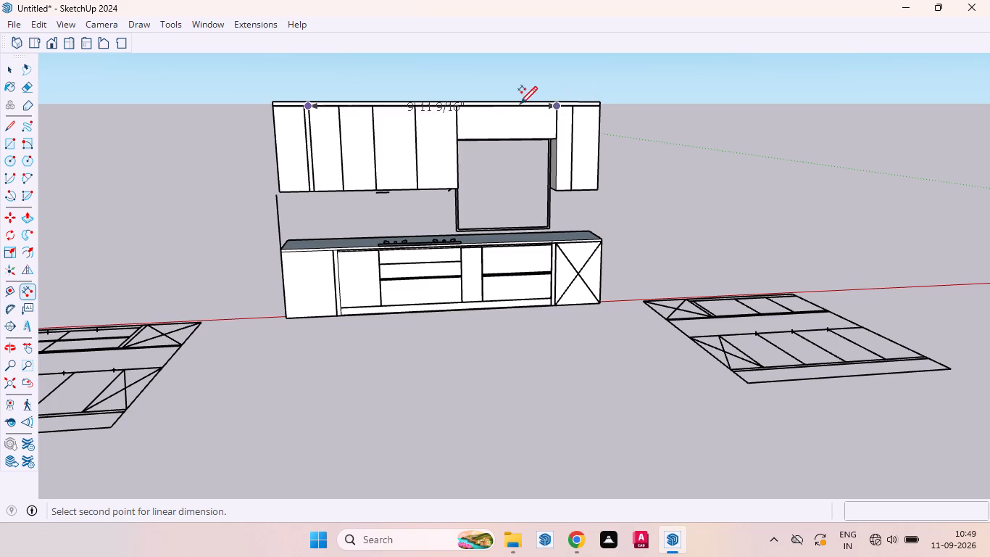
{"action": "key", "text": "space"}
{"action": "scroll", "coordinate": [517, 100], "scroll_direction": "down", "scroll_amount": 1}
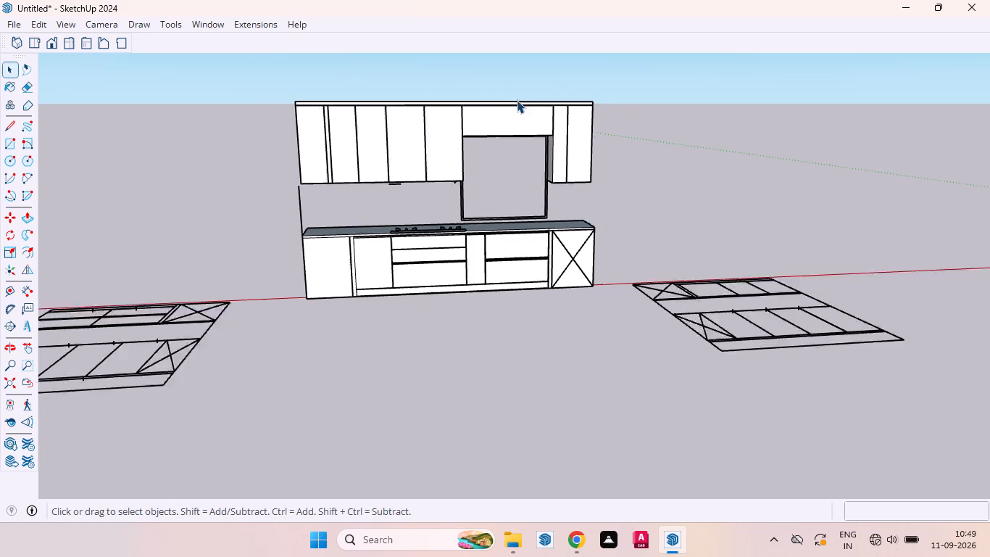
{"action": "scroll", "coordinate": [517, 100], "scroll_direction": "down", "scroll_amount": 2}
Measure the width of the end upper cabinet along its bottom edge, on the frame side.
{"action": "middle_click_drag", "start_coordinate": [559, 147], "coordinate": [495, 390]}
{"action": "scroll", "coordinate": [602, 149], "scroll_direction": "down", "scroll_amount": 3}
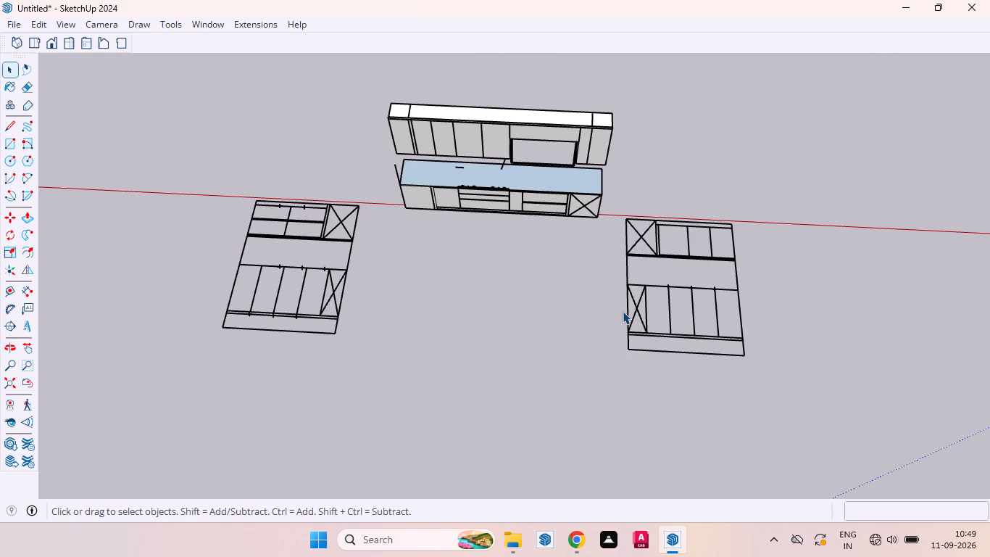
{"action": "key", "text": "d"}
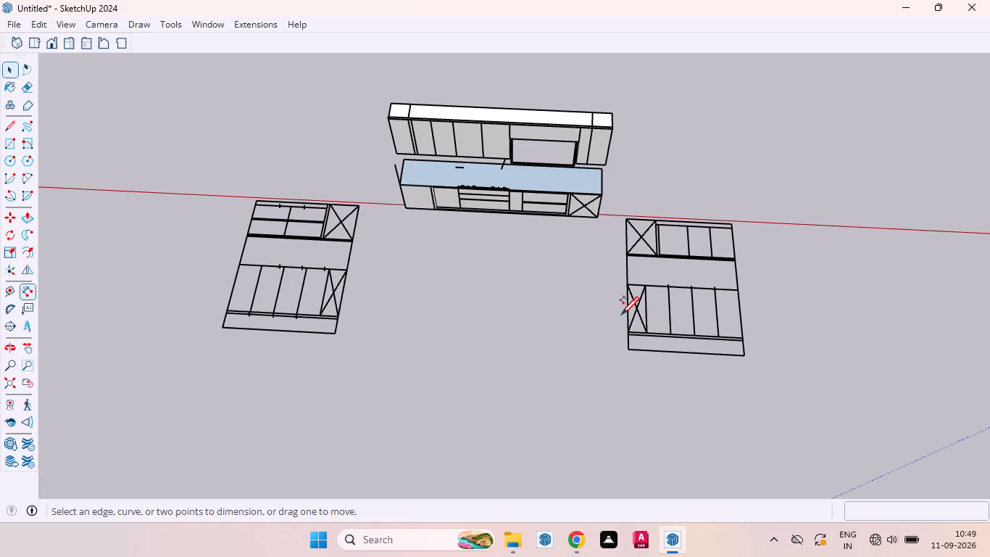
{"action": "scroll", "coordinate": [641, 174], "scroll_direction": "up", "scroll_amount": 9}
{"action": "scroll", "coordinate": [560, 162], "scroll_direction": "up", "scroll_amount": 5}
{"action": "left_click", "coordinate": [492, 147]}
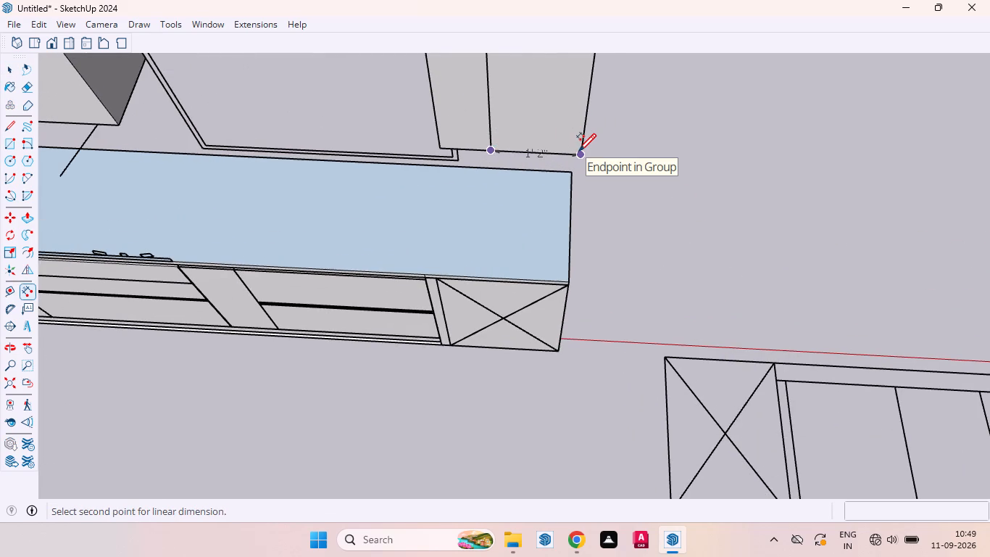
{"action": "key", "text": "space"}
Place a vertical guide 50 mm from the end upper cabinet's inner edge, on the narrow front beside the frame.
{"action": "scroll", "coordinate": [495, 210], "scroll_direction": "down", "scroll_amount": 8}
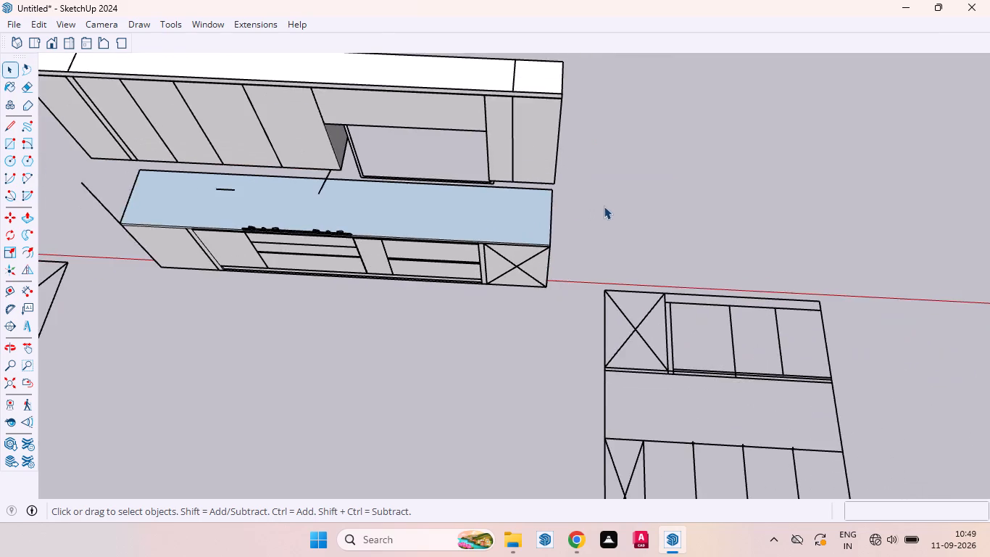
{"action": "scroll", "coordinate": [604, 206], "scroll_direction": "down", "scroll_amount": 2}
{"action": "key", "text": "t"}
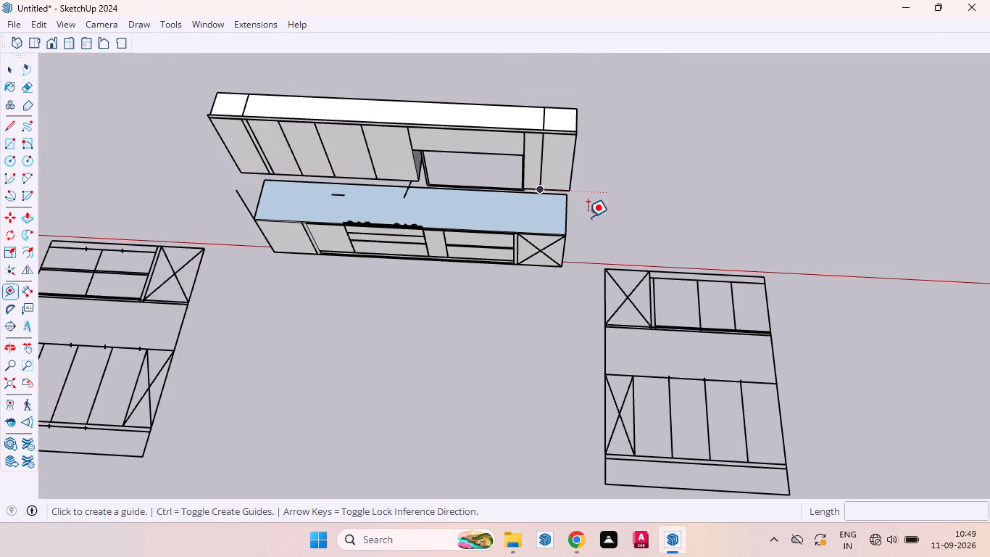
{"action": "left_click", "coordinate": [546, 153]}
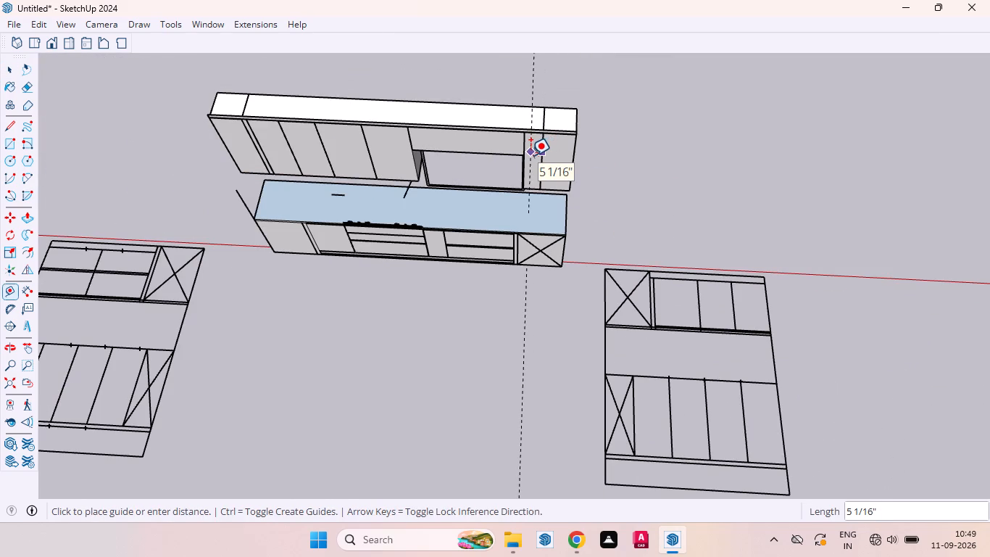
{"action": "type", "text": "50mm"}
{"action": "key", "text": "Return"}
{"action": "key", "text": "space"}
Open the main upper cabinet group for editing and select the narrow front's face between the frame and the end cabinet.
{"action": "scroll", "coordinate": [544, 143], "scroll_direction": "up", "scroll_amount": 9}
{"action": "middle_click_drag", "start_coordinate": [532, 158], "coordinate": [536, 100]}
{"action": "scroll", "coordinate": [539, 96], "scroll_direction": "up", "scroll_amount": 1}
{"action": "left_click", "coordinate": [544, 105]}
{"action": "double_click", "coordinate": [549, 105]}
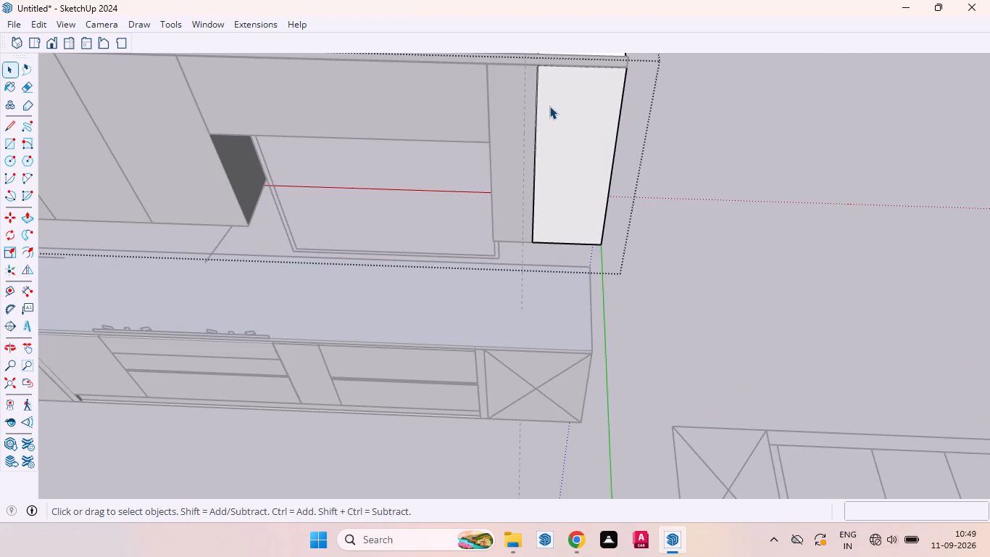
{"action": "left_click", "coordinate": [526, 114]}
{"action": "double_click", "coordinate": [516, 110]}
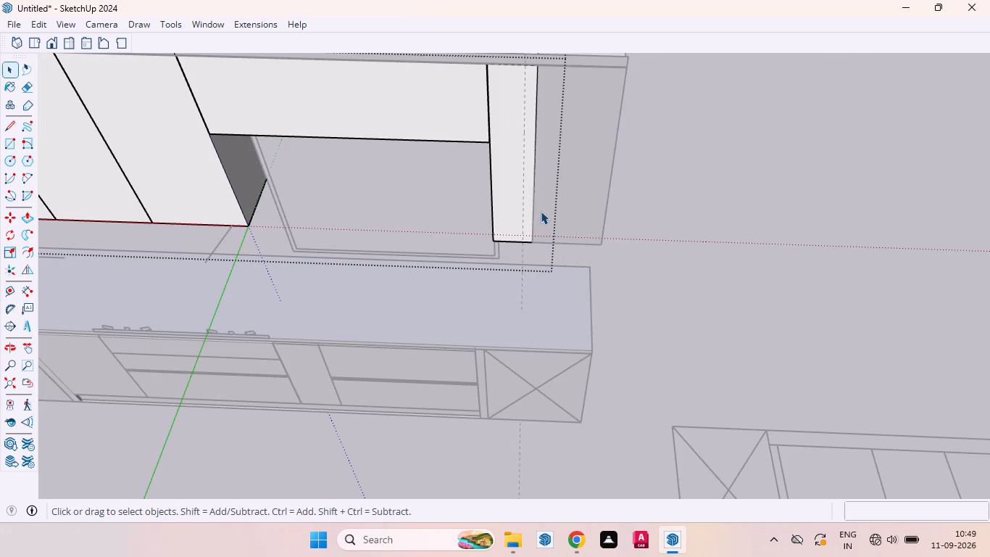
{"action": "key", "text": "r"}
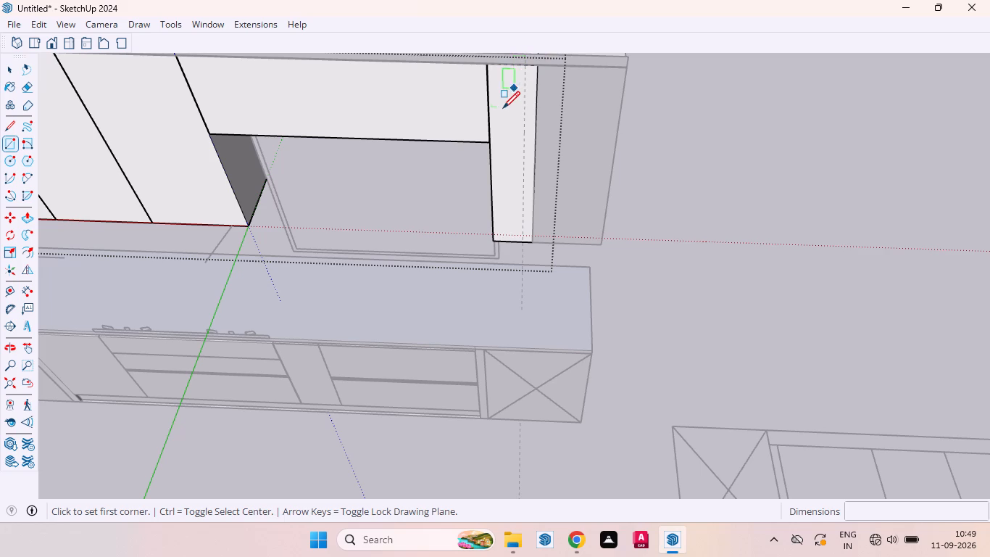
{"action": "key", "text": "v"}
{"action": "left_click", "coordinate": [503, 111]}
{"action": "key", "text": "space"}
{"action": "double_click", "coordinate": [513, 120]}
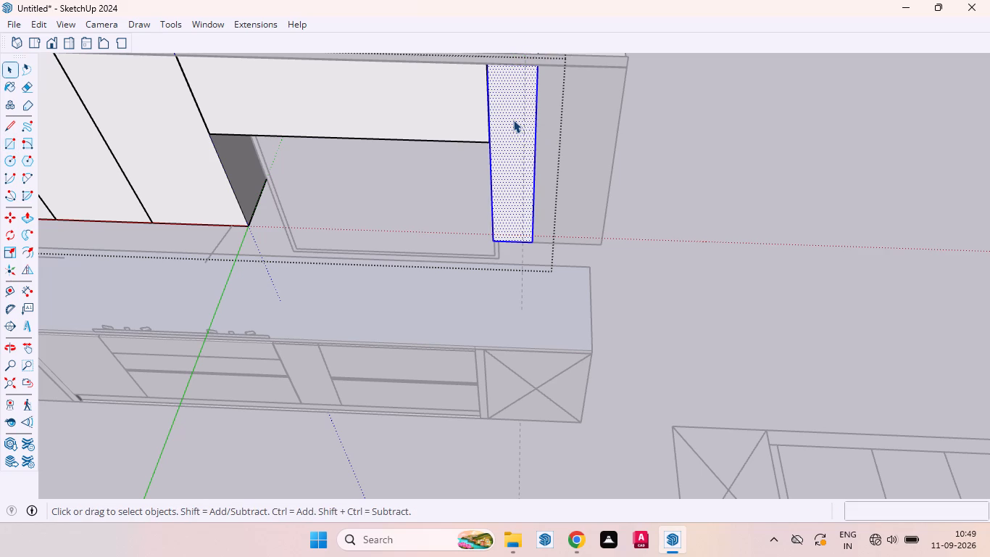
Draw a full-height rectangle on the narrow front from the 50 mm guide to the end cabinet's edge, then leave the group.
{"action": "key", "text": "r"}
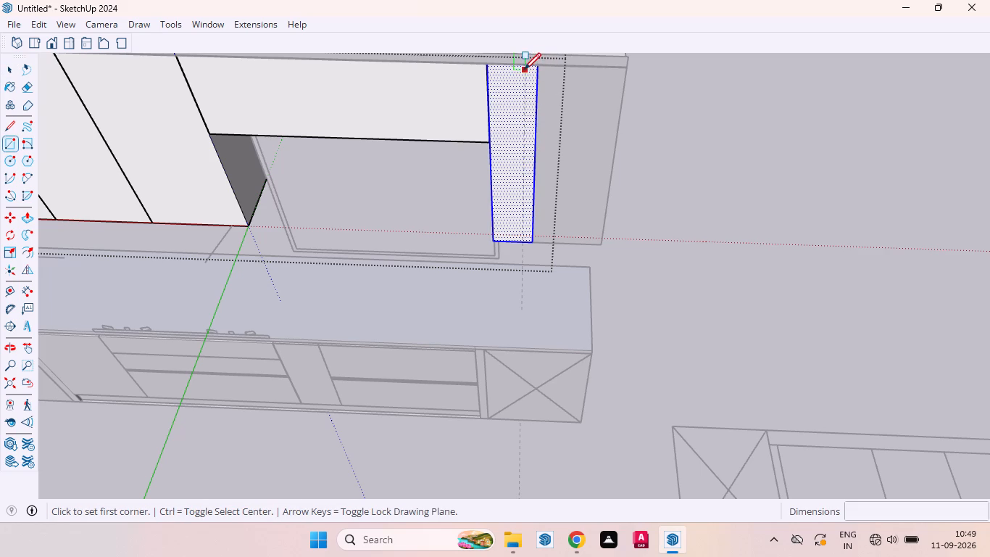
{"action": "scroll", "coordinate": [524, 75], "scroll_direction": "up", "scroll_amount": 7}
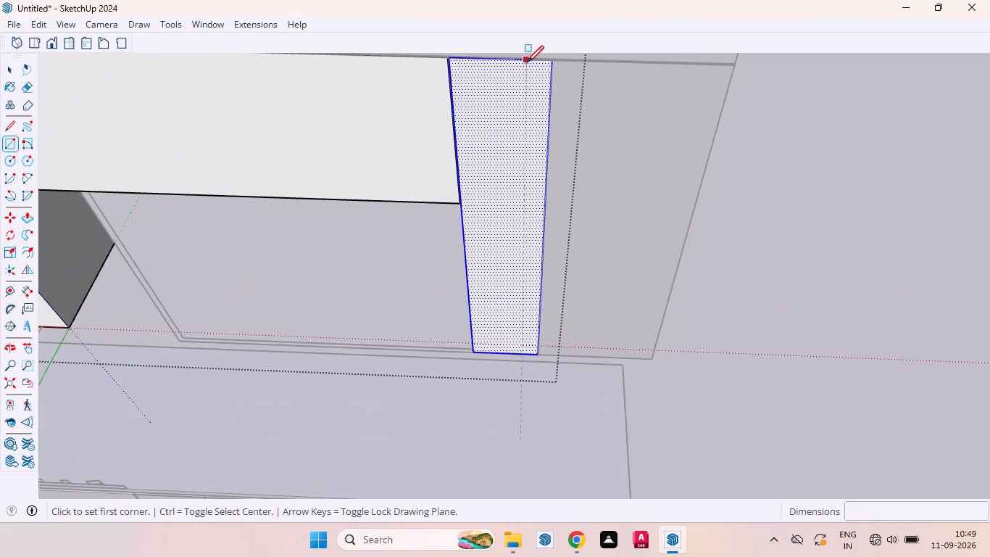
{"action": "middle_click_drag", "start_coordinate": [517, 178], "coordinate": [522, 115]}
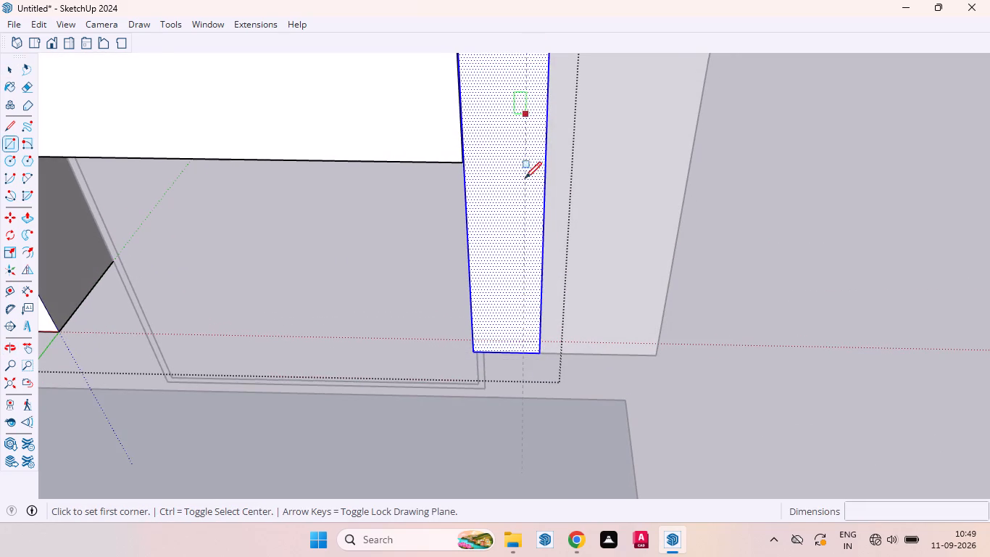
{"action": "left_click", "coordinate": [526, 351]}
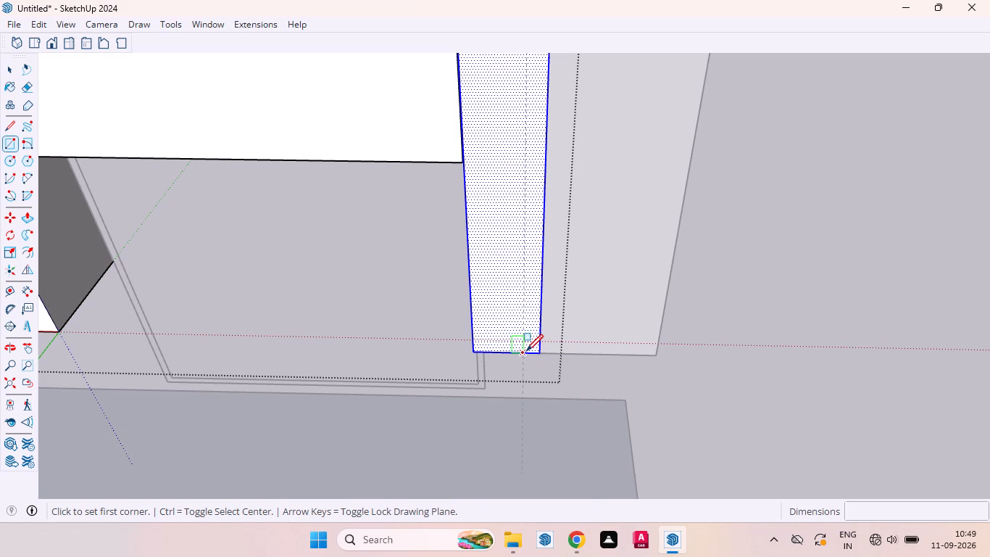
{"action": "scroll", "coordinate": [530, 274], "scroll_direction": "down", "scroll_amount": 6}
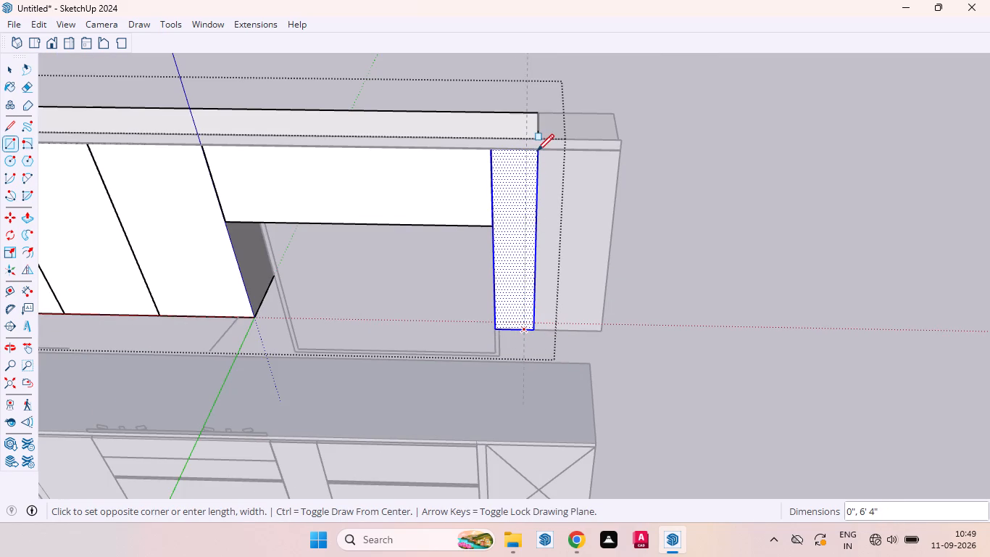
{"action": "scroll", "coordinate": [534, 154], "scroll_direction": "up", "scroll_amount": 4}
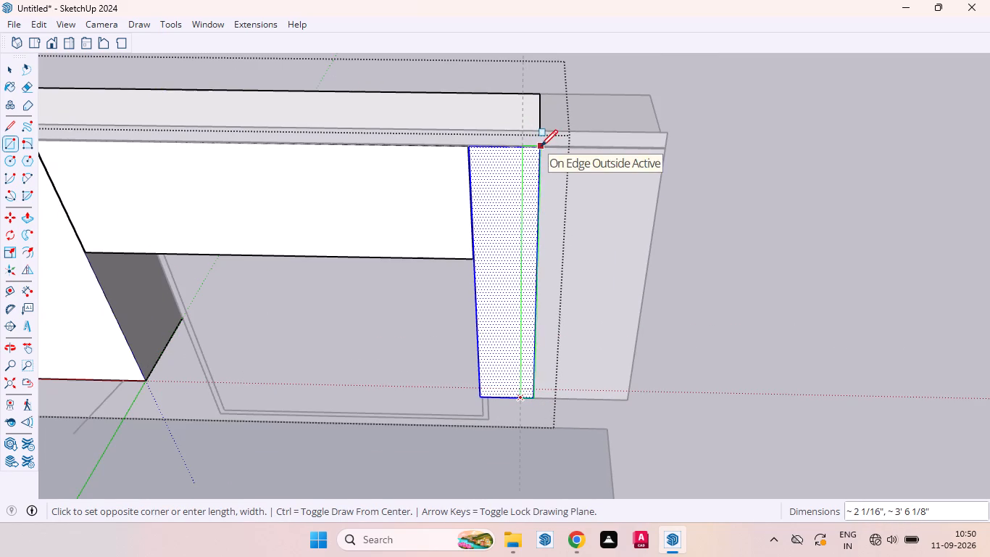
{"action": "scroll", "coordinate": [541, 149], "scroll_direction": "up", "scroll_amount": 9}
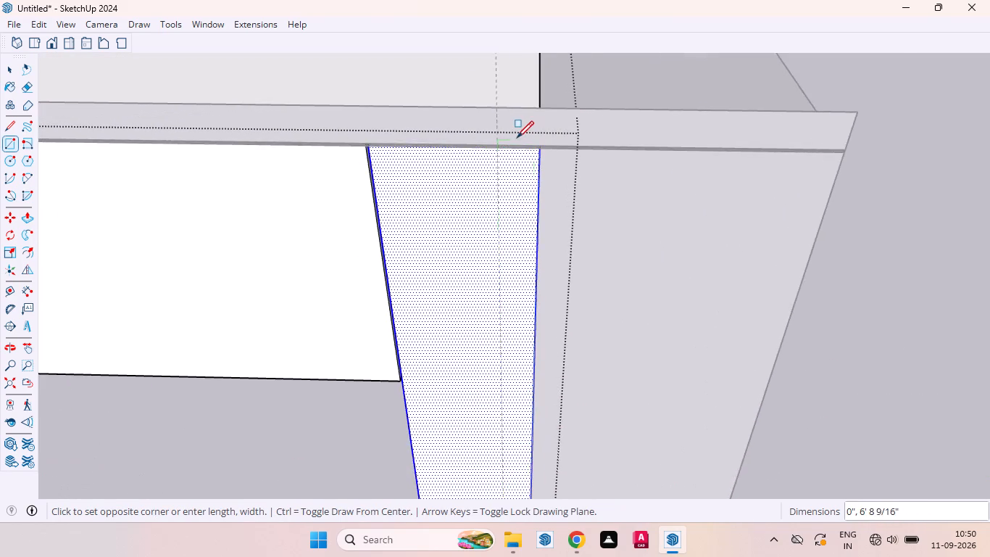
{"action": "scroll", "coordinate": [515, 138], "scroll_direction": "up", "scroll_amount": 19}
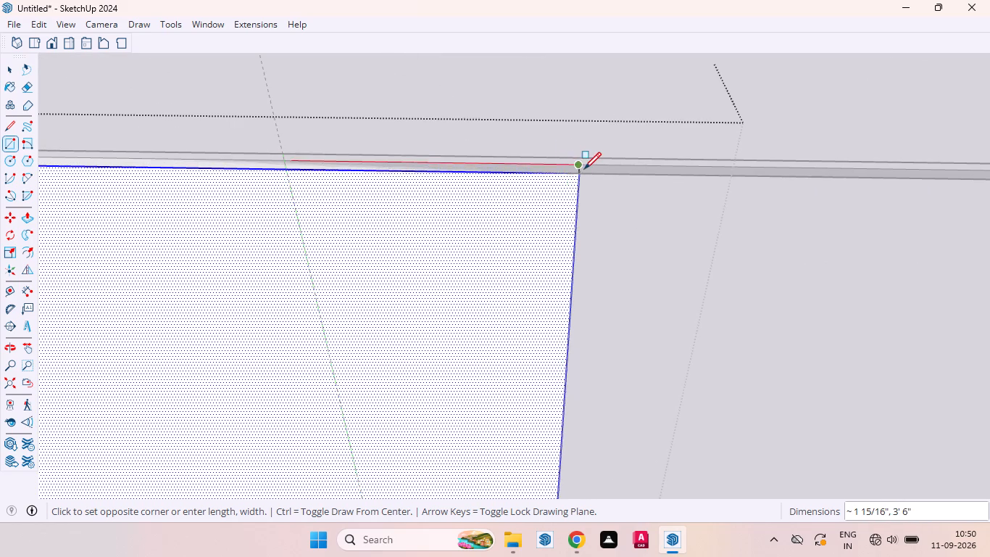
{"action": "left_click", "coordinate": [579, 176]}
{"action": "key", "text": "space"}
{"action": "scroll", "coordinate": [479, 181], "scroll_direction": "down", "scroll_amount": 10}
{"action": "scroll", "coordinate": [493, 157], "scroll_direction": "up", "scroll_amount": 1}
{"action": "scroll", "coordinate": [495, 156], "scroll_direction": "down", "scroll_amount": 20}
{"action": "scroll", "coordinate": [495, 156], "scroll_direction": "down", "scroll_amount": 7}
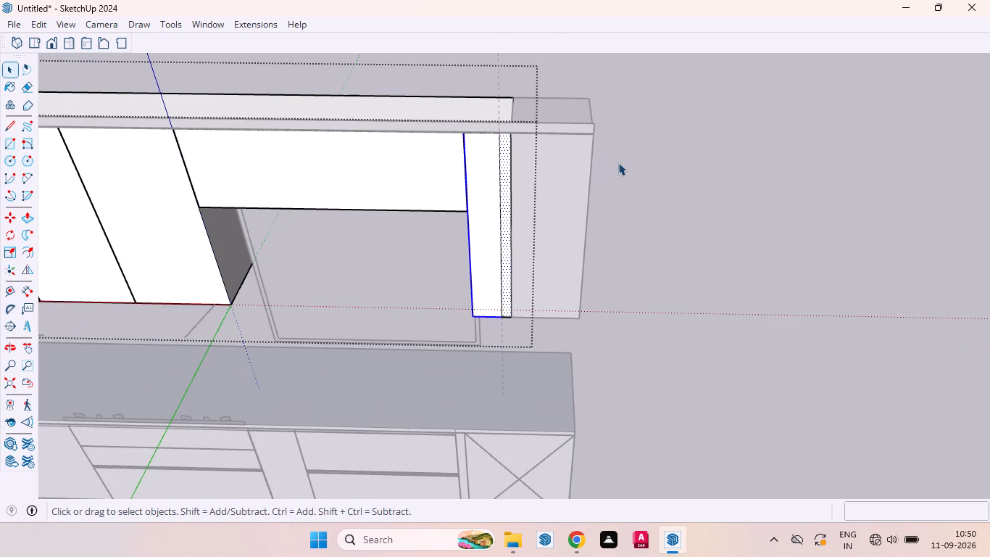
{"action": "left_click", "coordinate": [627, 276]}
Compare the new strip beside the end upper cabinet with the filler strip at the opposite end of the upper cabinets.
{"action": "scroll", "coordinate": [495, 231], "scroll_direction": "up", "scroll_amount": 1}
{"action": "scroll", "coordinate": [499, 219], "scroll_direction": "down", "scroll_amount": 4}
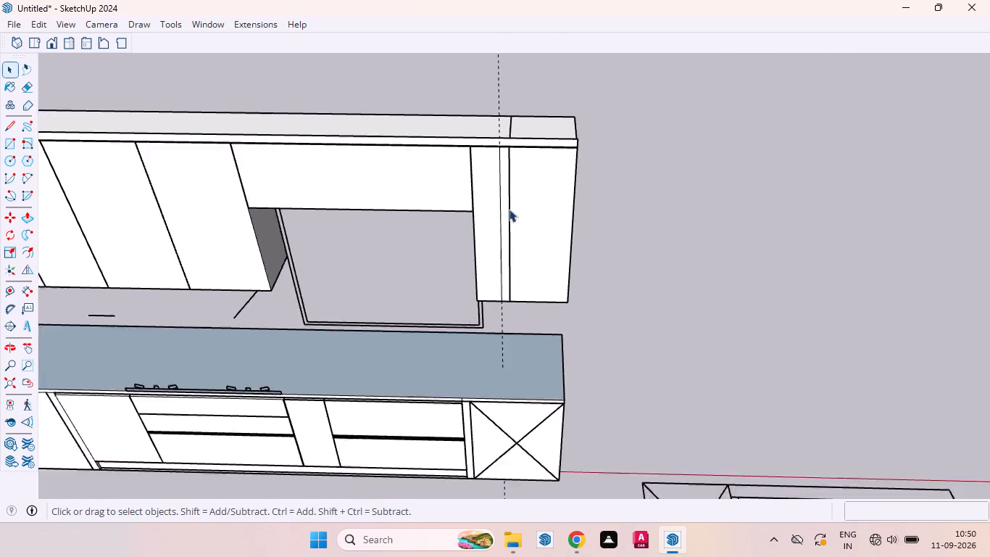
{"action": "scroll", "coordinate": [509, 209], "scroll_direction": "down", "scroll_amount": 1}
{"action": "scroll", "coordinate": [541, 265], "scroll_direction": "down", "scroll_amount": 6}
{"action": "scroll", "coordinate": [215, 233], "scroll_direction": "up", "scroll_amount": 10}
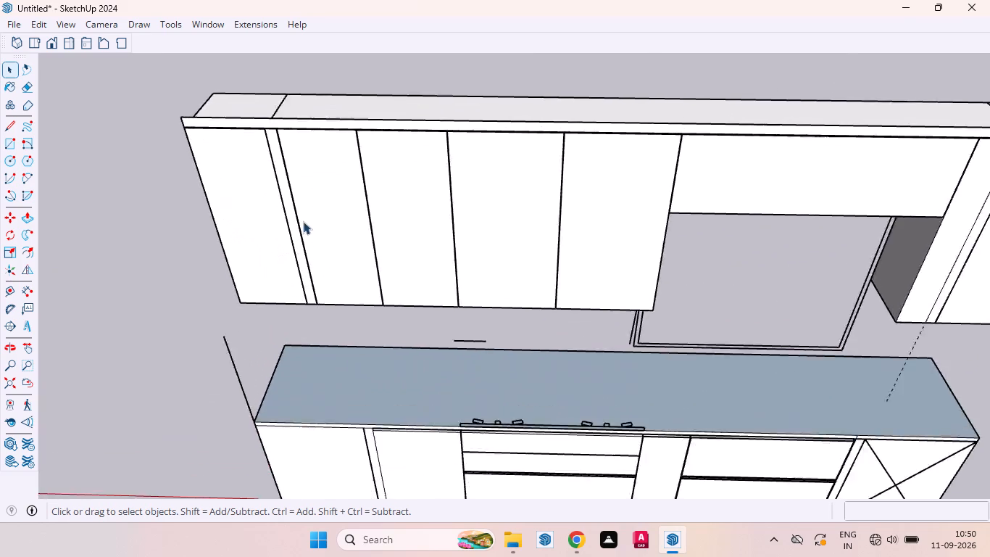
{"action": "scroll", "coordinate": [303, 221], "scroll_direction": "up", "scroll_amount": 14}
{"action": "scroll", "coordinate": [277, 132], "scroll_direction": "down", "scroll_amount": 11}
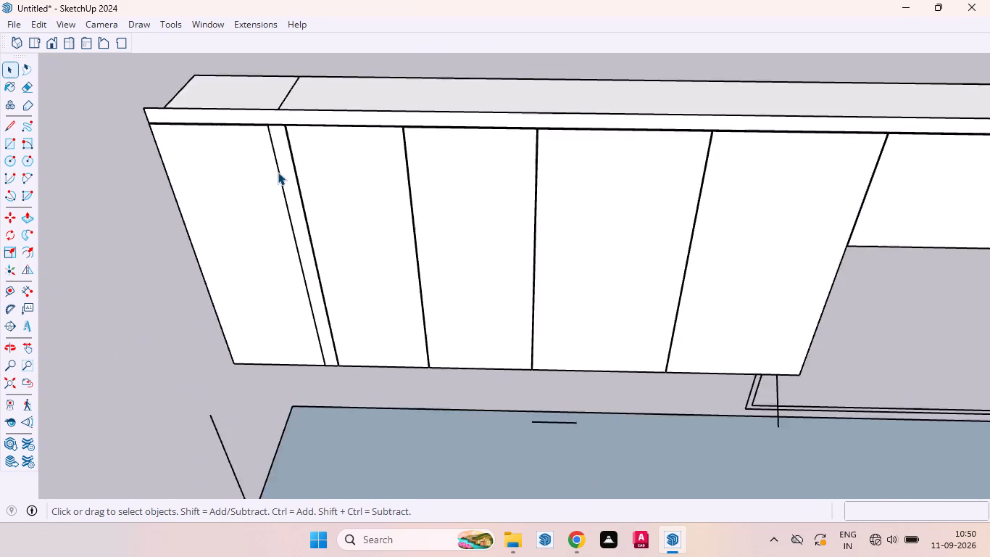
{"action": "scroll", "coordinate": [278, 172], "scroll_direction": "down", "scroll_amount": 15}
{"action": "scroll", "coordinate": [552, 181], "scroll_direction": "up", "scroll_amount": 10}
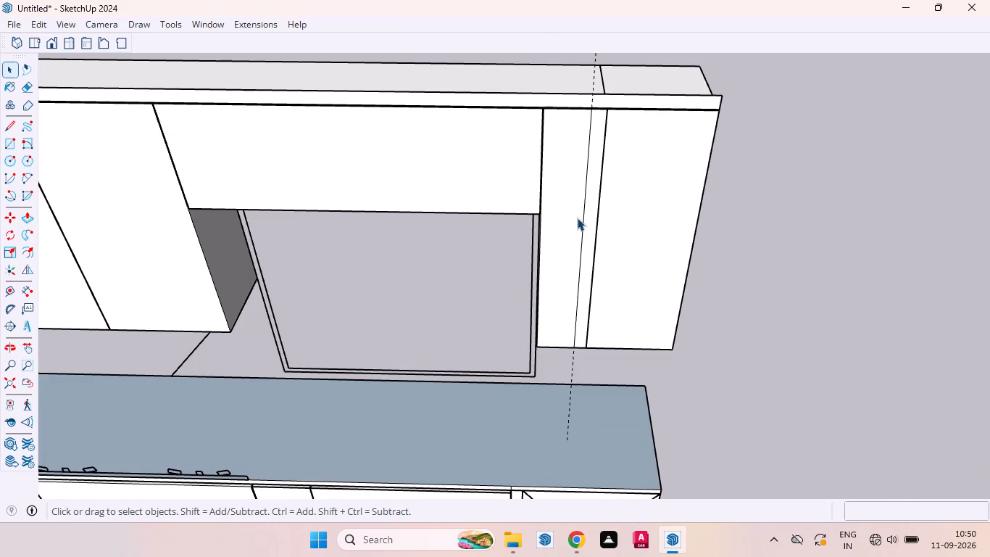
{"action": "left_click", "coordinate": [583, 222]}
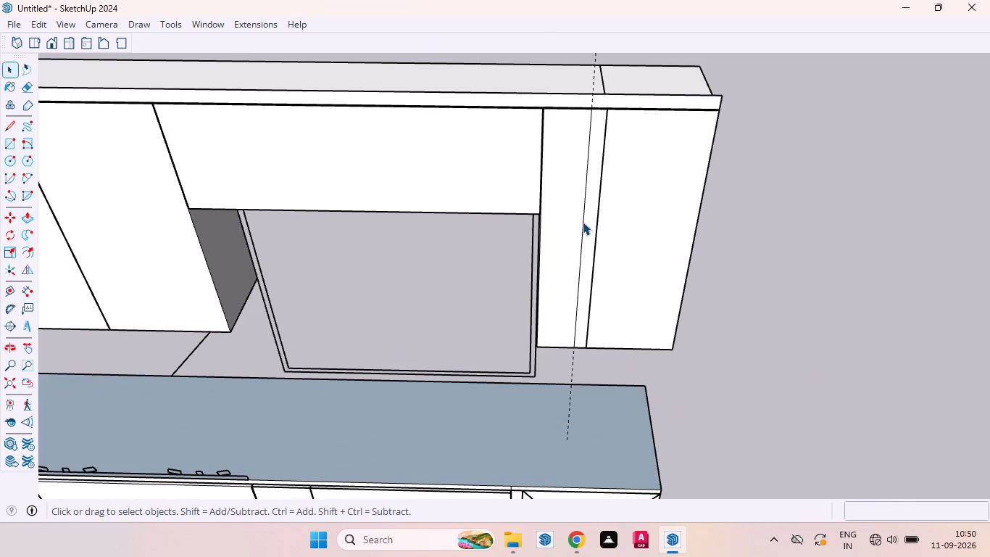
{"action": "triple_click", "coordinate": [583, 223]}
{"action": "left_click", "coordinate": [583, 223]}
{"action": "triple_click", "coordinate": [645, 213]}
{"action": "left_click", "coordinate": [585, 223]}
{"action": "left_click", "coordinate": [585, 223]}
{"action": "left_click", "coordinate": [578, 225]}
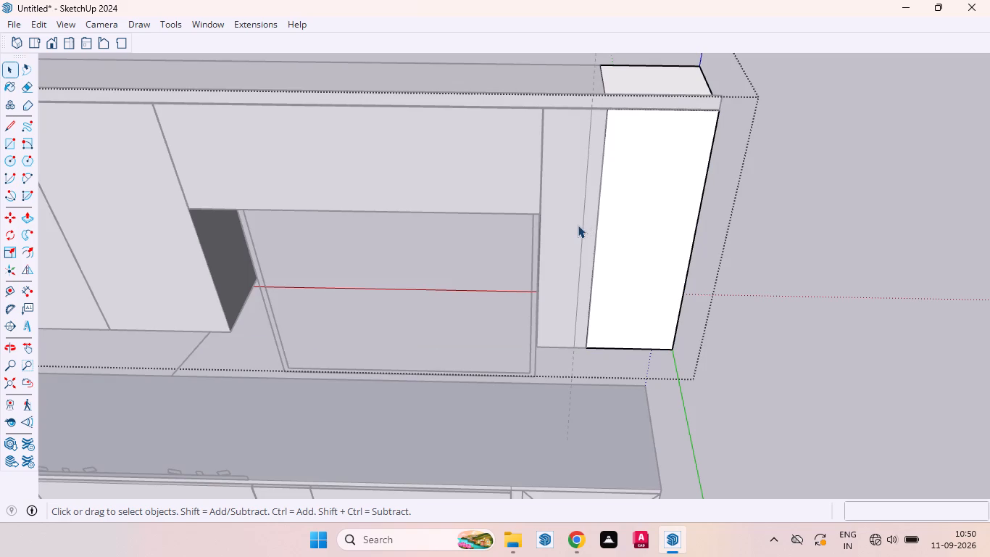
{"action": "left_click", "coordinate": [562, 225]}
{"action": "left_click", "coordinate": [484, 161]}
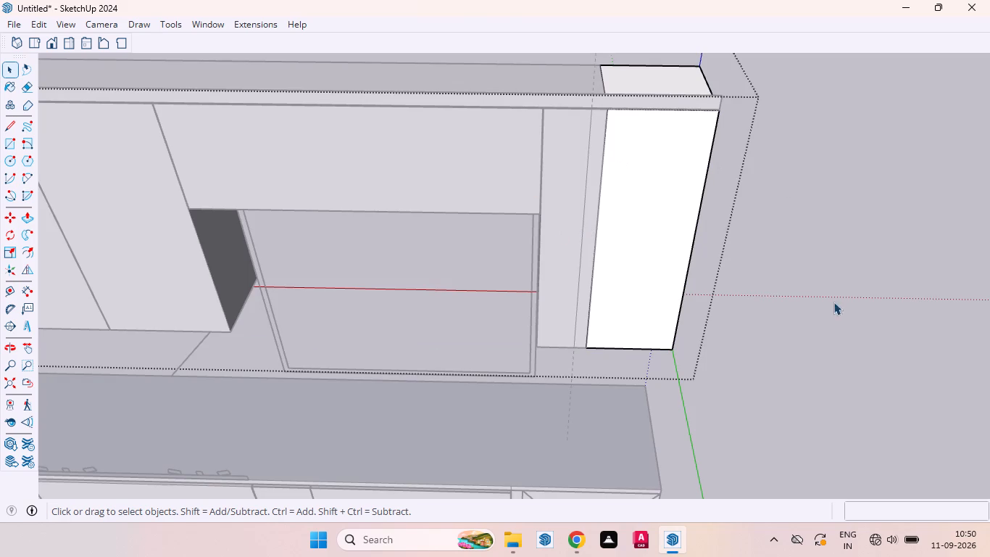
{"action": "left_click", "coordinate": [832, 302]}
Open the main upper cabinet group and place a vertical guide 3 mm from the filler strip's line, towards the frame.
{"action": "double_click", "coordinate": [551, 168]}
{"action": "left_click", "coordinate": [563, 165]}
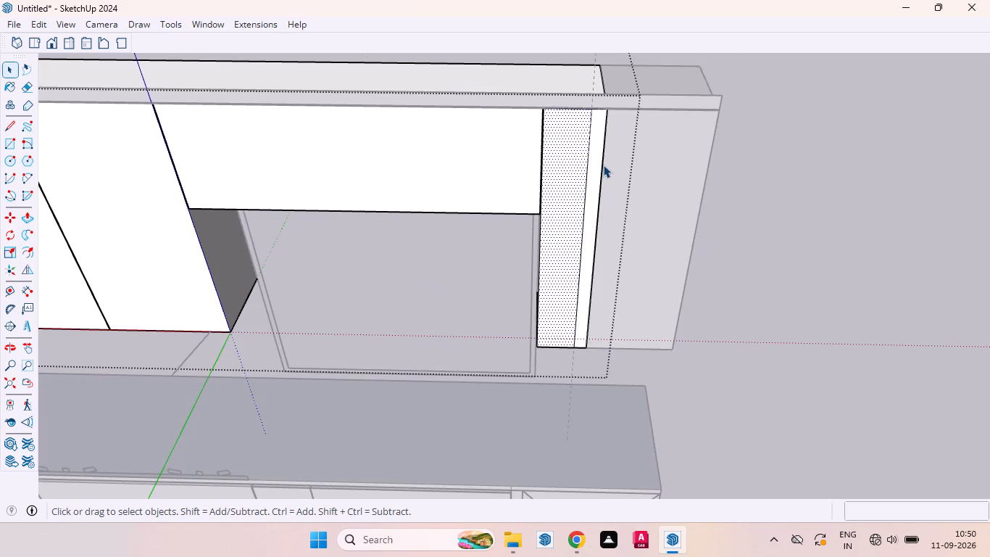
{"action": "scroll", "coordinate": [592, 155], "scroll_direction": "down", "scroll_amount": 5}
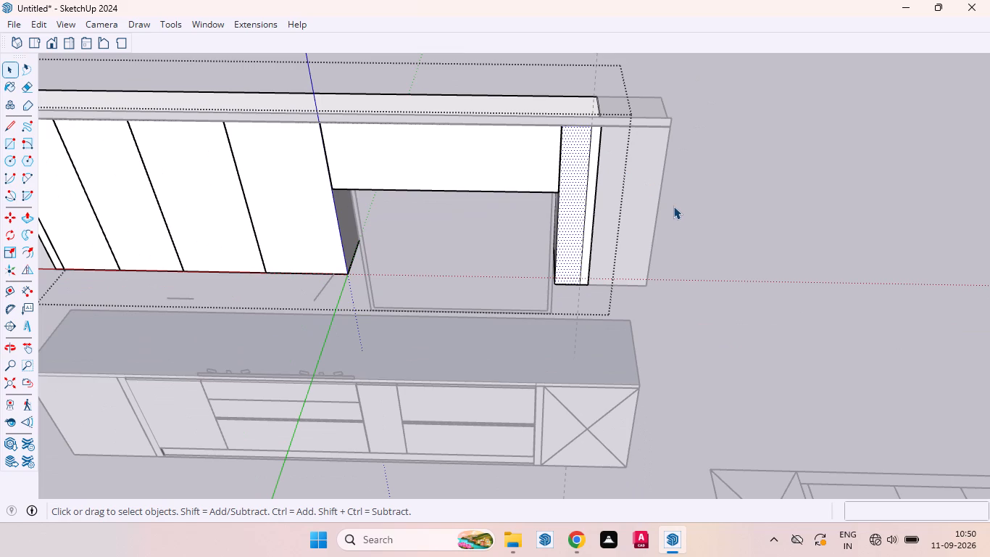
{"action": "key", "text": "t"}
{"action": "scroll", "coordinate": [582, 165], "scroll_direction": "up", "scroll_amount": 8}
{"action": "left_click", "coordinate": [591, 160]}
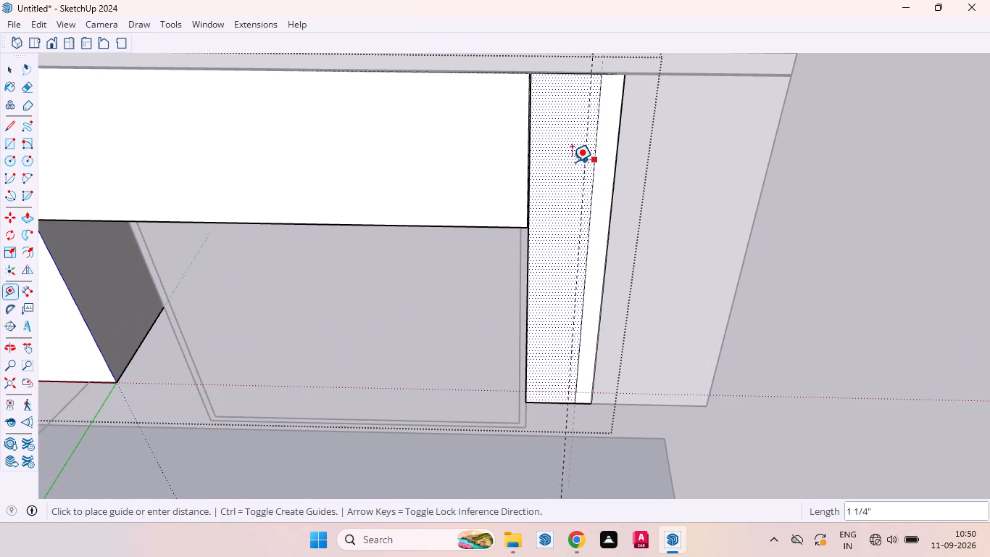
{"action": "key", "text": "3"}
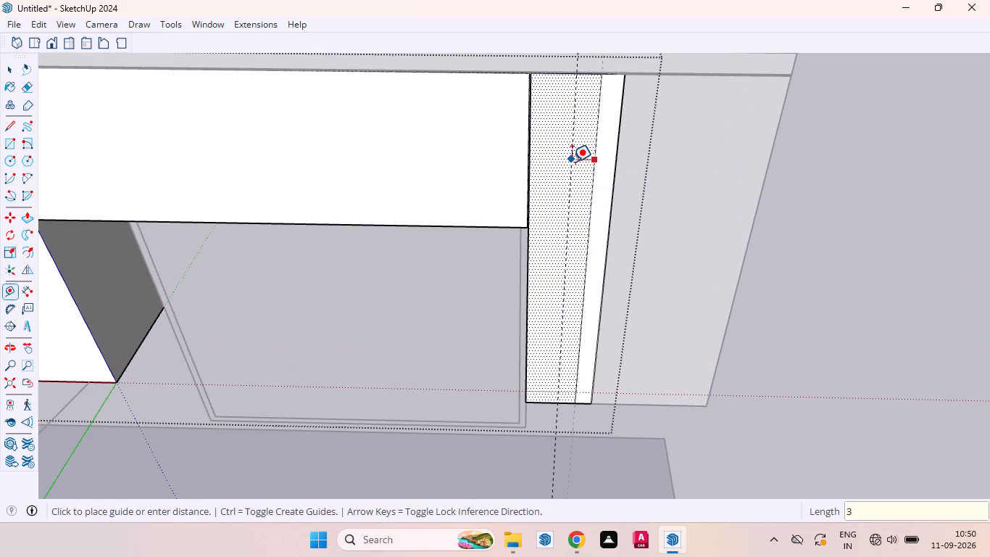
{"action": "type", "text": "mm"}
{"action": "key", "text": "Return"}
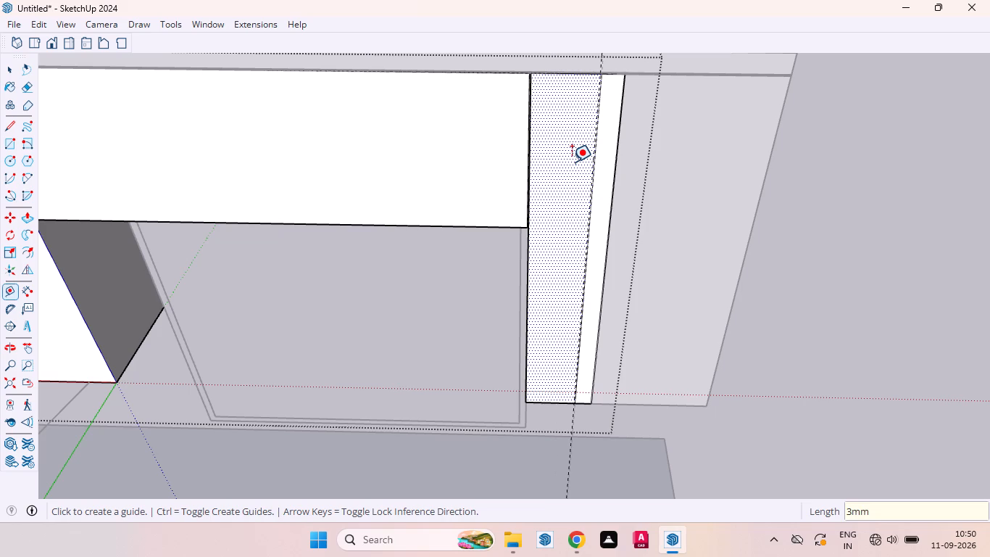
Draw a full-height rectangle on the narrow front between the 3 mm guide and the filler strip's line.
{"action": "key", "text": "space"}
{"action": "type", "text": "r"}
{"action": "scroll", "coordinate": [611, 61], "scroll_direction": "up", "scroll_amount": 5}
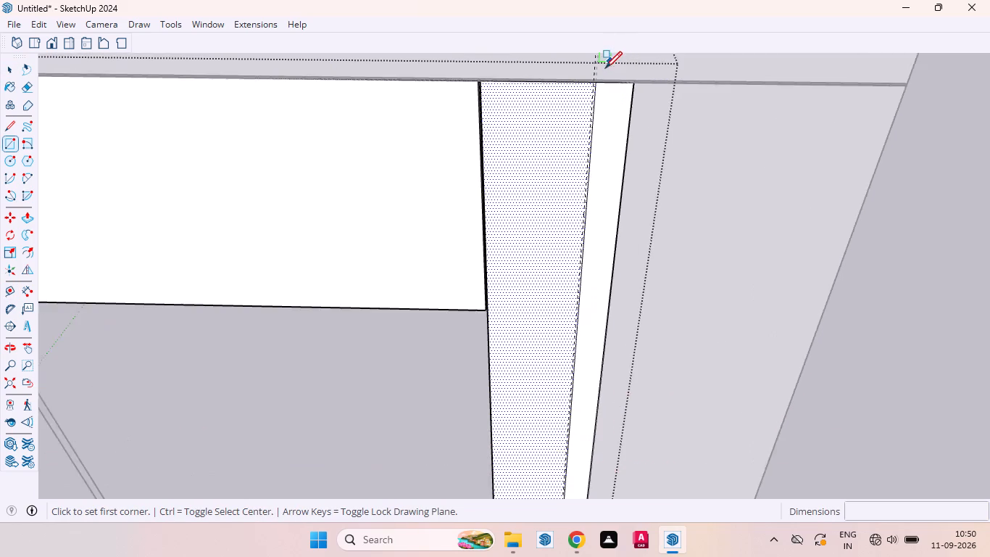
{"action": "scroll", "coordinate": [605, 68], "scroll_direction": "up", "scroll_amount": 15}
{"action": "scroll", "coordinate": [590, 89], "scroll_direction": "down", "scroll_amount": 1}
{"action": "scroll", "coordinate": [590, 89], "scroll_direction": "up", "scroll_amount": 1}
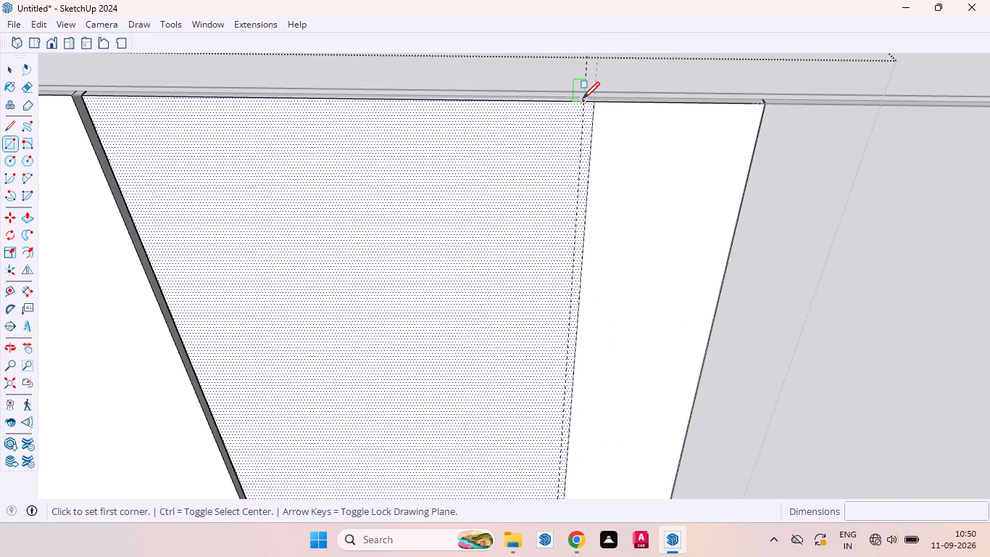
{"action": "left_click", "coordinate": [583, 99]}
{"action": "scroll", "coordinate": [593, 141], "scroll_direction": "down", "scroll_amount": 20}
{"action": "scroll", "coordinate": [593, 141], "scroll_direction": "down", "scroll_amount": 7}
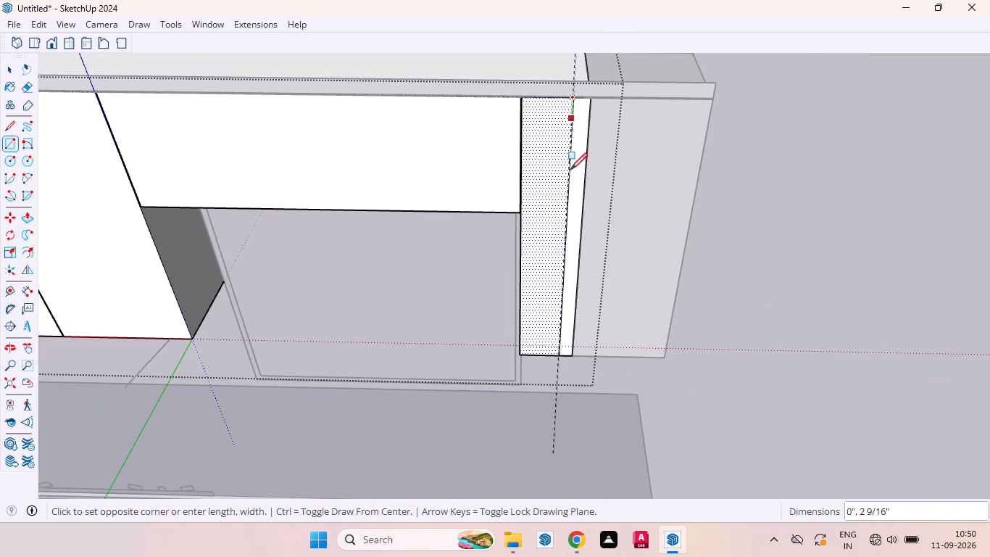
{"action": "scroll", "coordinate": [565, 366], "scroll_direction": "up", "scroll_amount": 12}
{"action": "scroll", "coordinate": [561, 355], "scroll_direction": "down", "scroll_amount": 1}
{"action": "scroll", "coordinate": [561, 355], "scroll_direction": "up", "scroll_amount": 5}
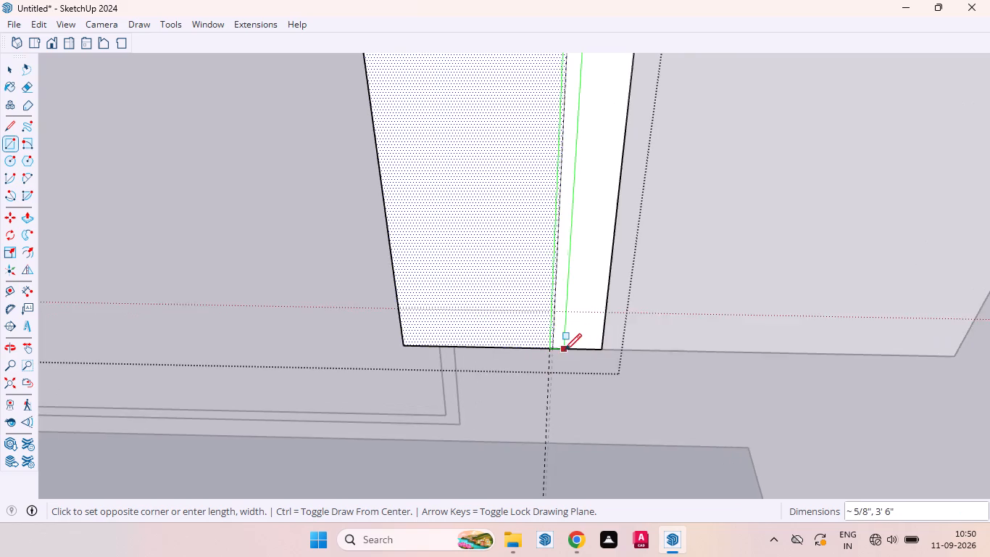
{"action": "scroll", "coordinate": [565, 350], "scroll_direction": "up", "scroll_amount": 11}
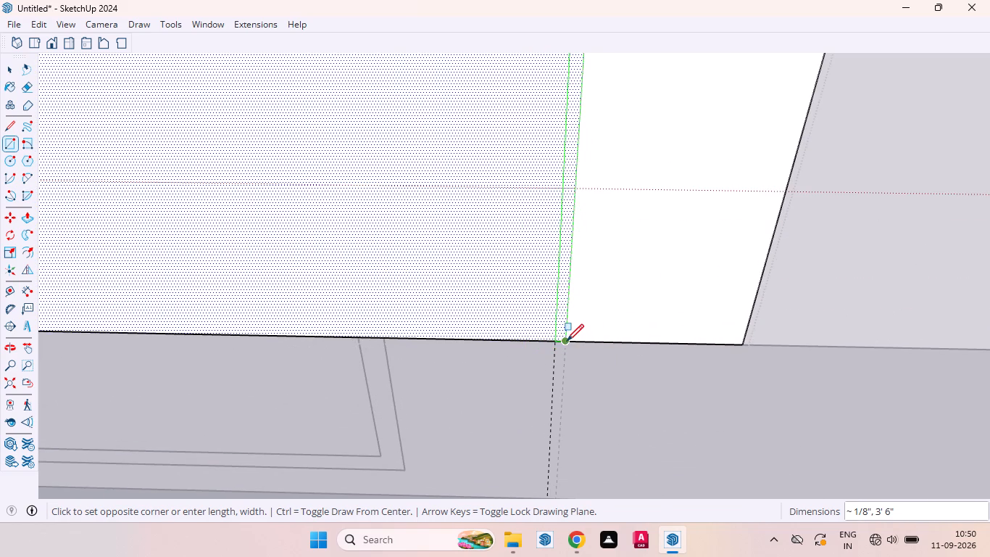
{"action": "left_click", "coordinate": [567, 341]}
Push the thin 3 mm rectangle's face 18 mm into the narrow front to form a vertical groove.
{"action": "key", "text": "space"}
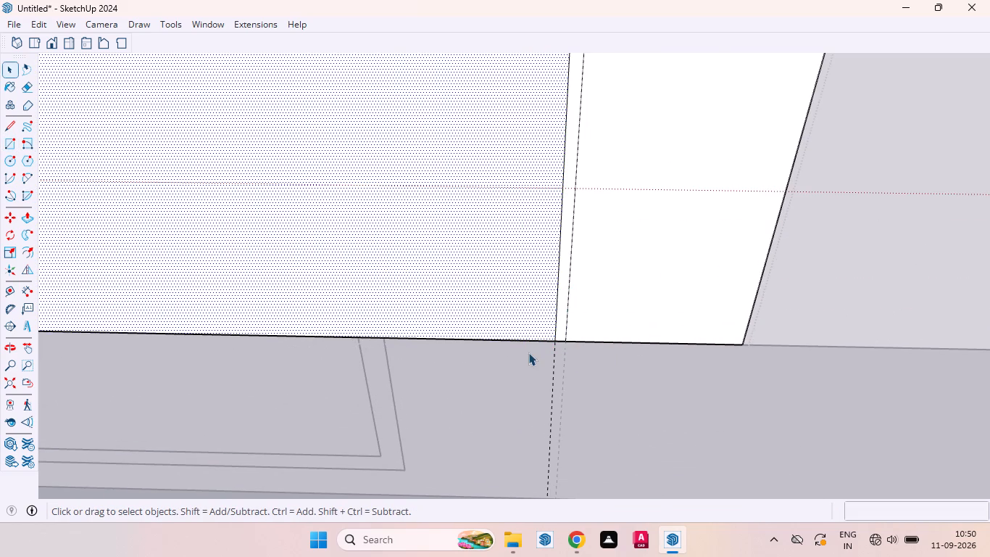
{"action": "key", "text": "p"}
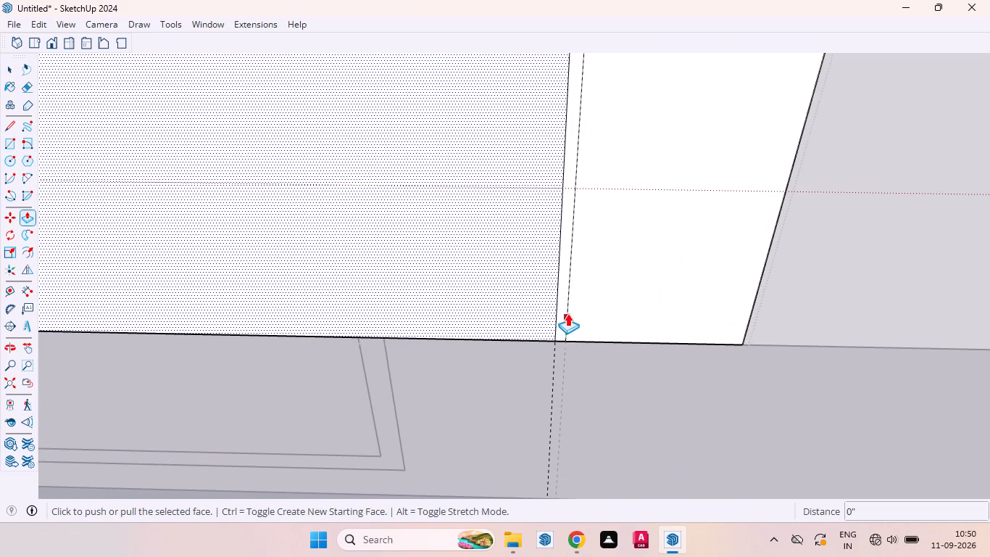
{"action": "key", "text": "space"}
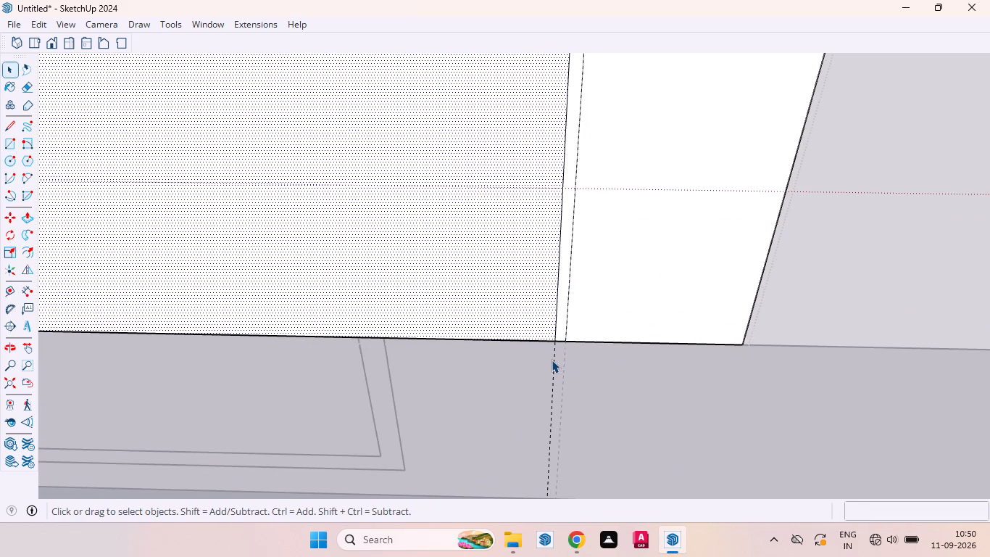
{"action": "left_click", "coordinate": [560, 294]}
{"action": "double_click", "coordinate": [563, 293]}
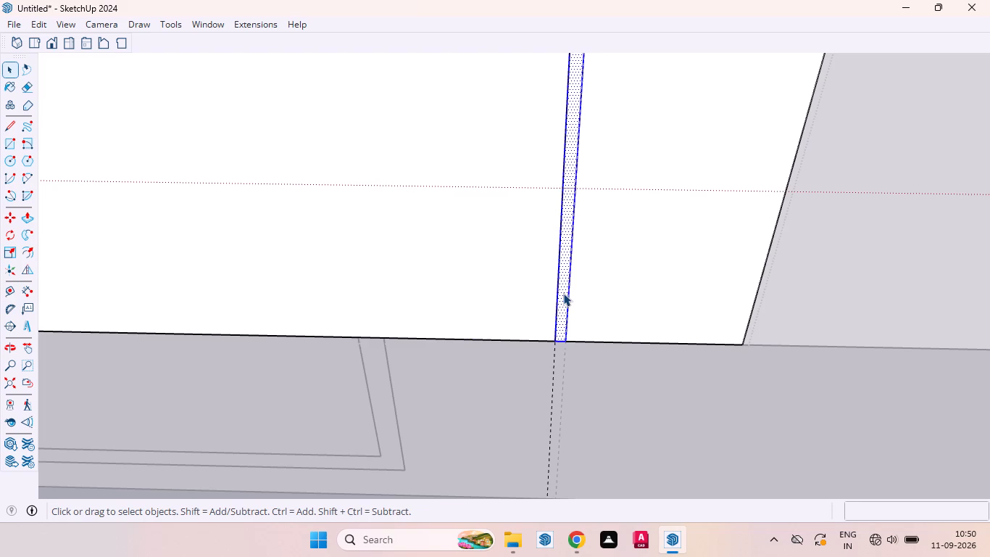
{"action": "left_click", "coordinate": [563, 293]}
{"action": "key", "text": "p"}
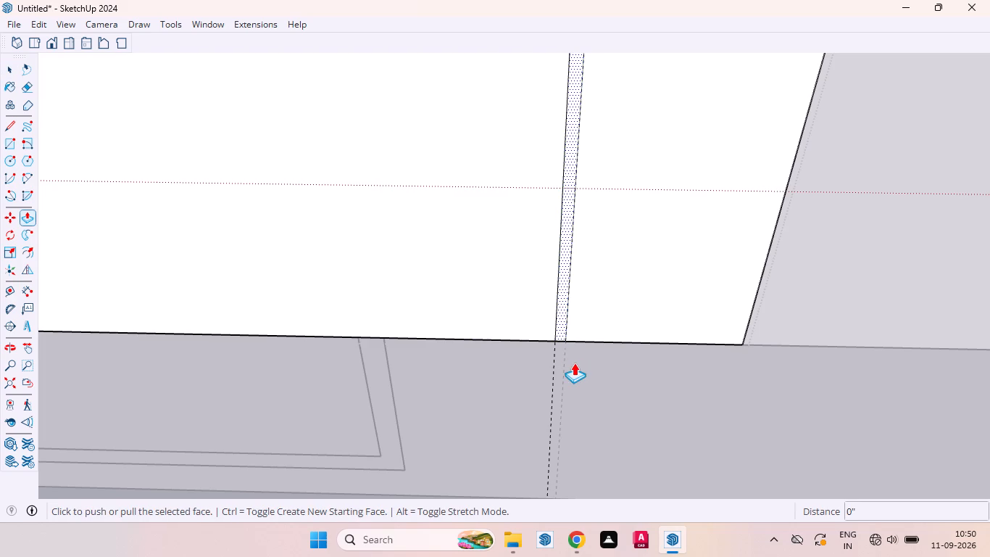
{"action": "scroll", "coordinate": [562, 295], "scroll_direction": "up", "scroll_amount": 9}
{"action": "left_click_drag", "start_coordinate": [560, 323], "coordinate": [559, 323]}
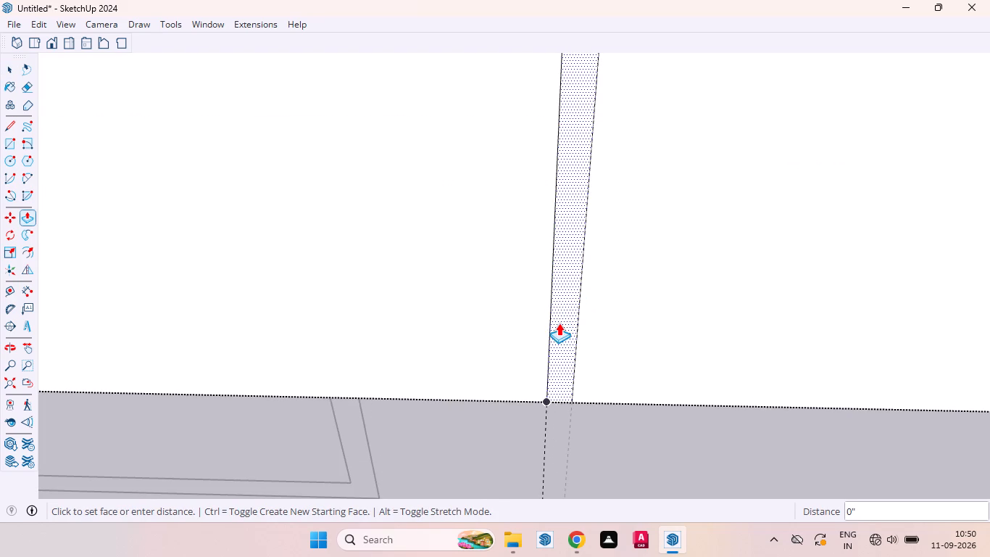
{"action": "left_click_drag", "start_coordinate": [559, 323], "coordinate": [565, 316]}
{"action": "type", "text": "18mm"}
{"action": "key", "text": "Return"}
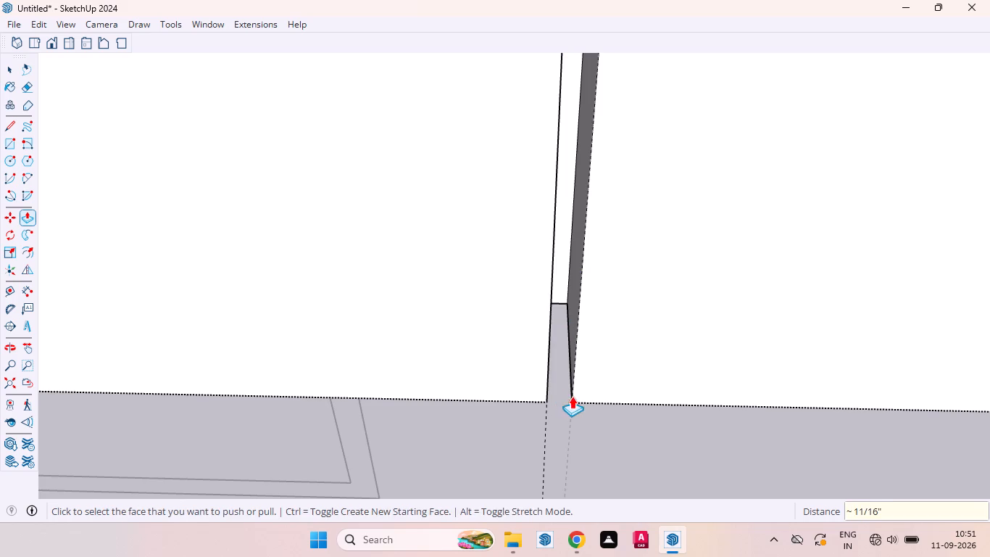
Examine the new groove beside the filler strip, from its lower end up to where it meets the top band.
{"action": "key", "text": "space"}
{"action": "scroll", "coordinate": [568, 327], "scroll_direction": "down", "scroll_amount": 2}
{"action": "scroll", "coordinate": [570, 323], "scroll_direction": "up", "scroll_amount": 1}
{"action": "scroll", "coordinate": [570, 323], "scroll_direction": "down", "scroll_amount": 20}
{"action": "scroll", "coordinate": [570, 323], "scroll_direction": "down", "scroll_amount": 12}
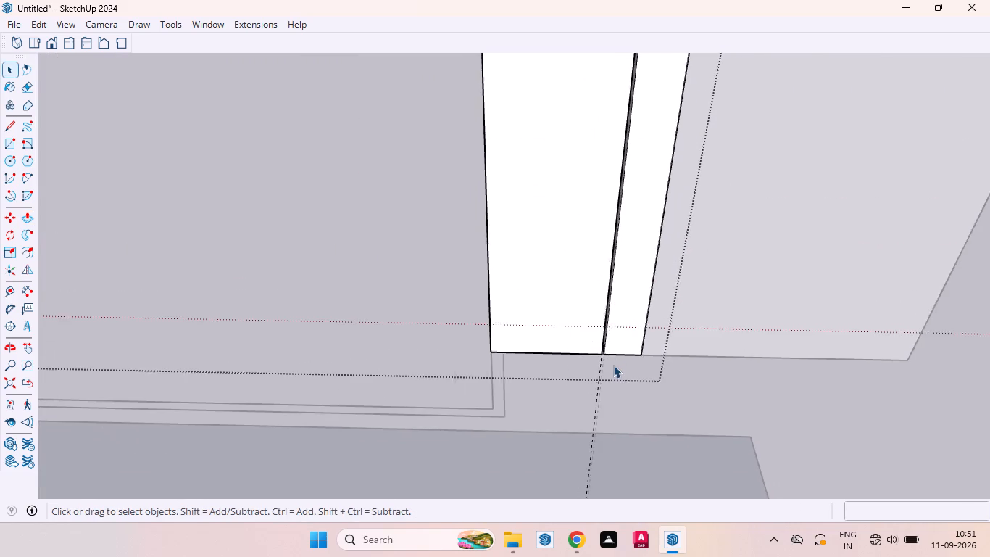
{"action": "scroll", "coordinate": [613, 365], "scroll_direction": "down", "scroll_amount": 11}
{"action": "scroll", "coordinate": [602, 399], "scroll_direction": "up", "scroll_amount": 1}
{"action": "scroll", "coordinate": [602, 399], "scroll_direction": "down", "scroll_amount": 6}
{"action": "scroll", "coordinate": [617, 220], "scroll_direction": "up", "scroll_amount": 5}
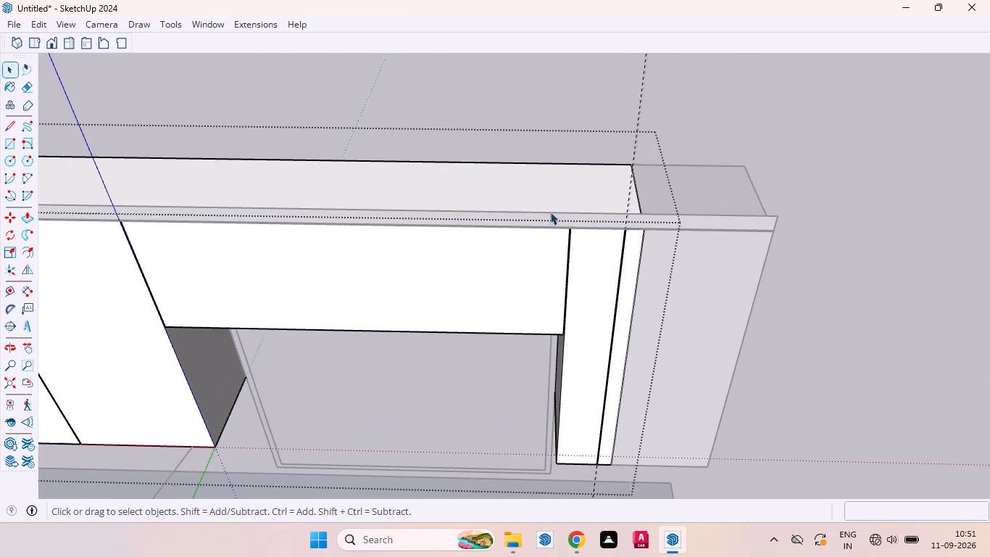
{"action": "middle_click_drag", "start_coordinate": [615, 215], "coordinate": [636, 128]}
{"action": "scroll", "coordinate": [533, 189], "scroll_direction": "up", "scroll_amount": 5}
{"action": "scroll", "coordinate": [644, 190], "scroll_direction": "up", "scroll_amount": 4}
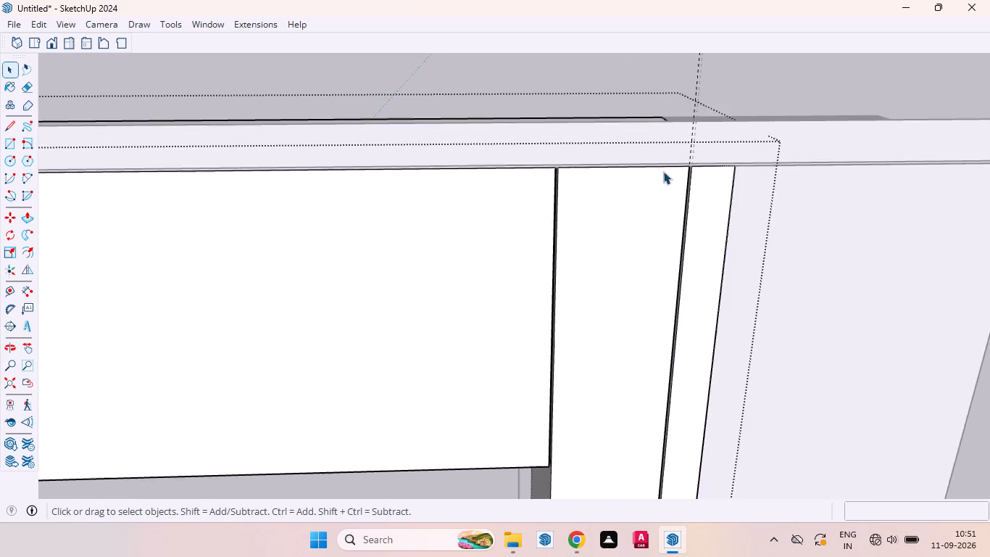
{"action": "scroll", "coordinate": [663, 171], "scroll_direction": "up", "scroll_amount": 17}
{"action": "middle_click_drag", "start_coordinate": [668, 187], "coordinate": [773, 176]}
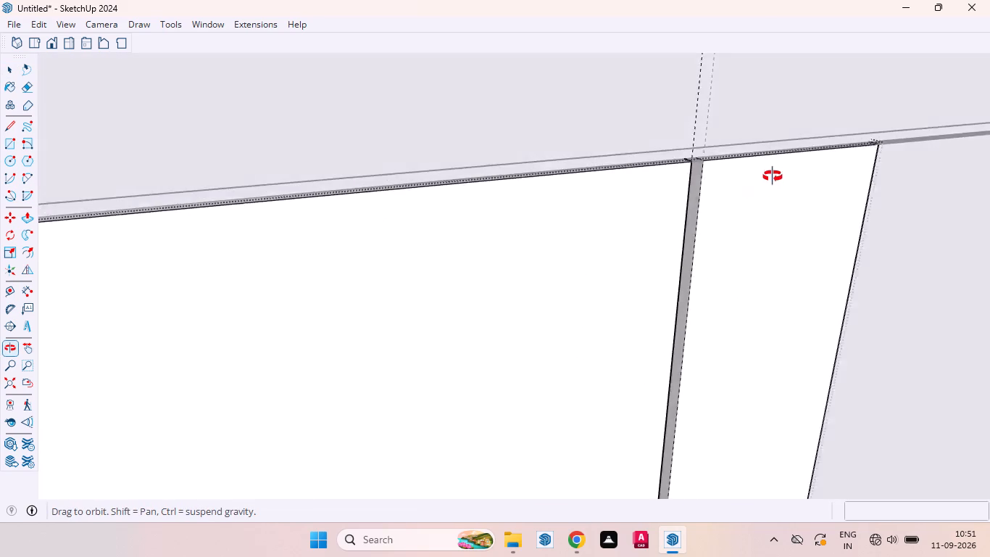
{"action": "middle_click_drag", "start_coordinate": [773, 176], "coordinate": [752, 152]}
{"action": "scroll", "coordinate": [654, 188], "scroll_direction": "down", "scroll_amount": 3}
{"action": "scroll", "coordinate": [602, 172], "scroll_direction": "up", "scroll_amount": 10}
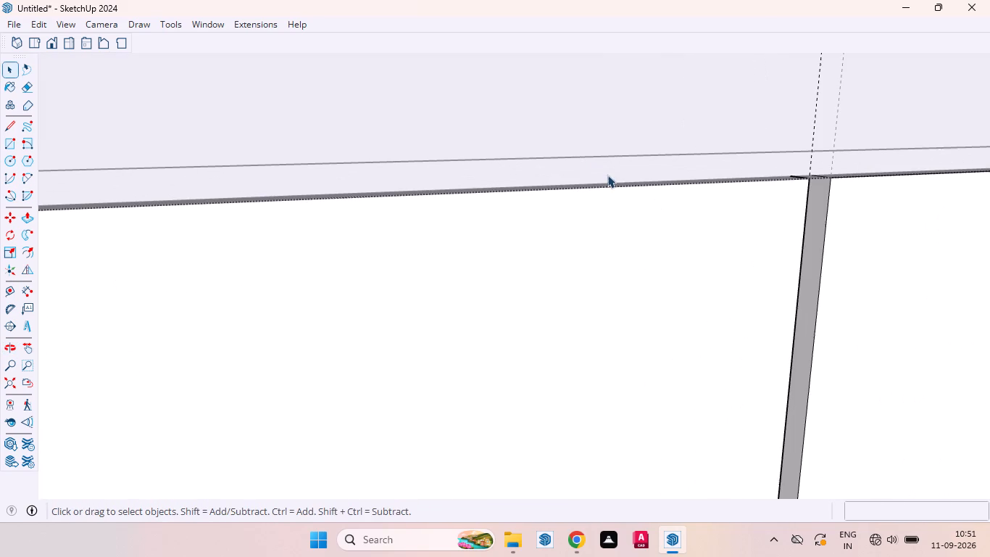
Leave the group and Push/Pull the long thin face directly below the top band by 15 mm.
{"action": "left_click", "coordinate": [614, 170]}
{"action": "left_click", "coordinate": [614, 170]}
{"action": "scroll", "coordinate": [590, 201], "scroll_direction": "down", "scroll_amount": 18}
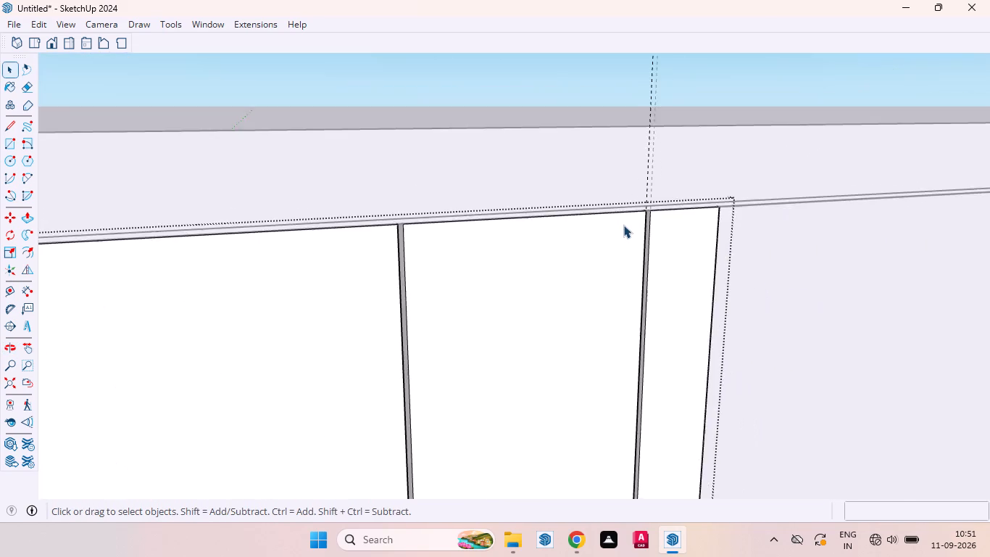
{"action": "scroll", "coordinate": [623, 225], "scroll_direction": "down", "scroll_amount": 13}
{"action": "left_click", "coordinate": [831, 228]}
{"action": "scroll", "coordinate": [578, 219], "scroll_direction": "up", "scroll_amount": 5}
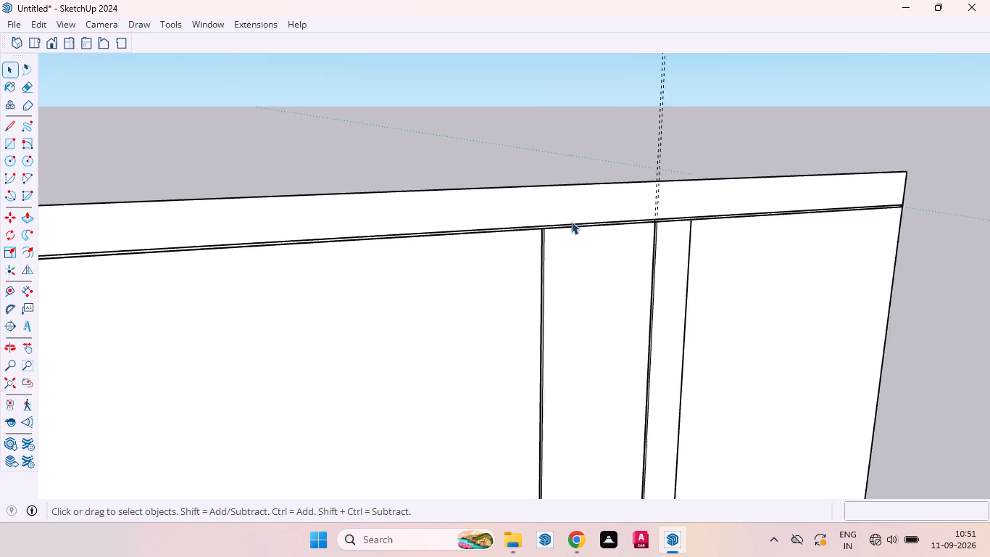
{"action": "scroll", "coordinate": [571, 221], "scroll_direction": "up", "scroll_amount": 13}
{"action": "middle_click_drag", "start_coordinate": [508, 232], "coordinate": [545, 210]}
{"action": "scroll", "coordinate": [462, 211], "scroll_direction": "up", "scroll_amount": 5}
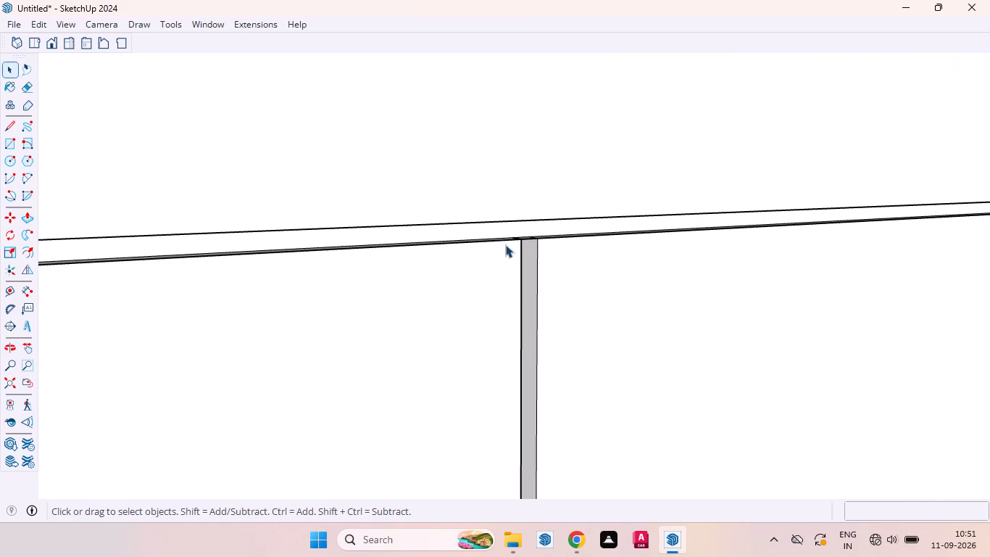
{"action": "middle_click_drag", "start_coordinate": [505, 245], "coordinate": [496, 236]}
{"action": "scroll", "coordinate": [503, 233], "scroll_direction": "up", "scroll_amount": 5}
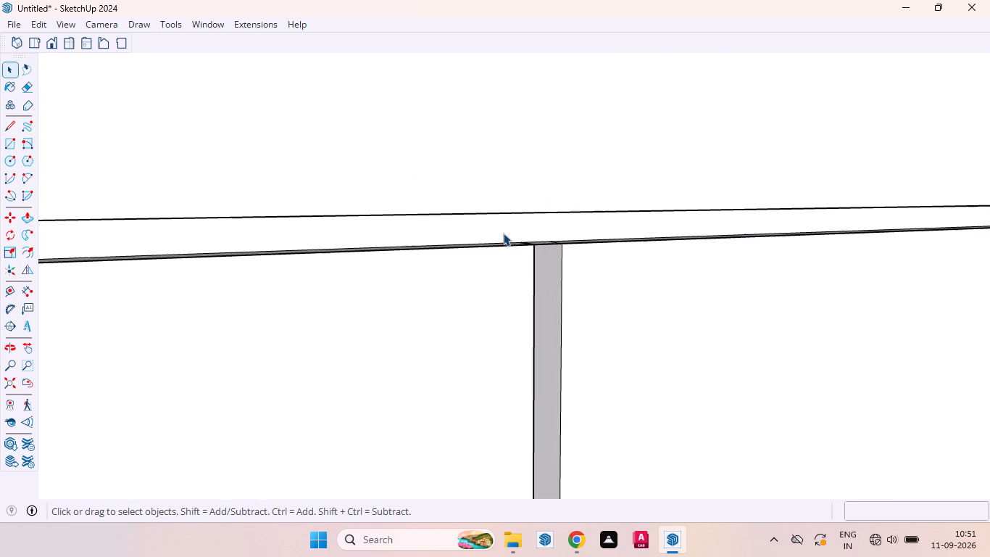
{"action": "left_click", "coordinate": [488, 224]}
{"action": "key", "text": "p"}
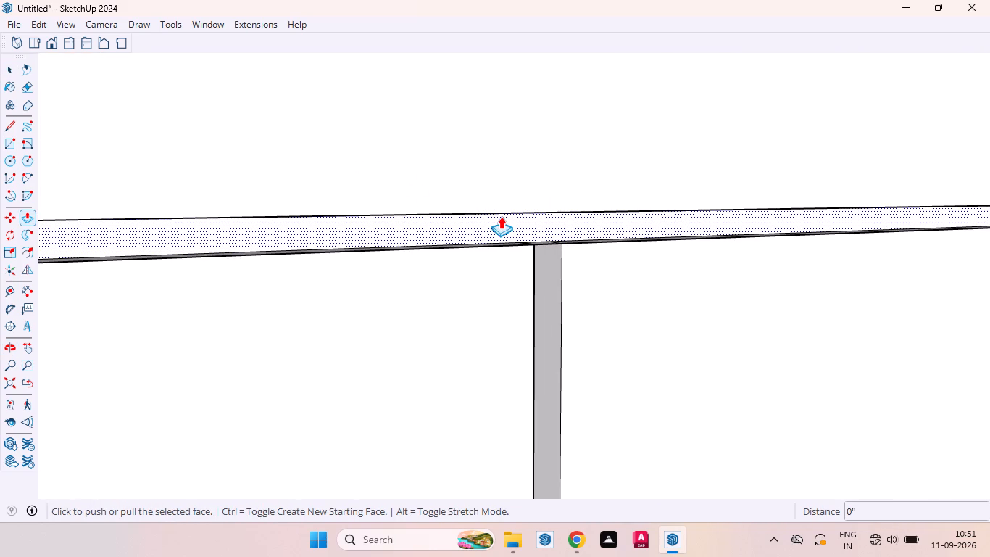
{"action": "left_click_drag", "start_coordinate": [501, 216], "coordinate": [483, 216]}
{"action": "key", "text": "1"}
{"action": "type", "text": "5mm"}
{"action": "key", "text": "Return"}
Examine where the vertical groove meets the underside of the top band, checking its edges and face inside the fronts group.
{"action": "scroll", "coordinate": [488, 265], "scroll_direction": "down", "scroll_amount": 7}
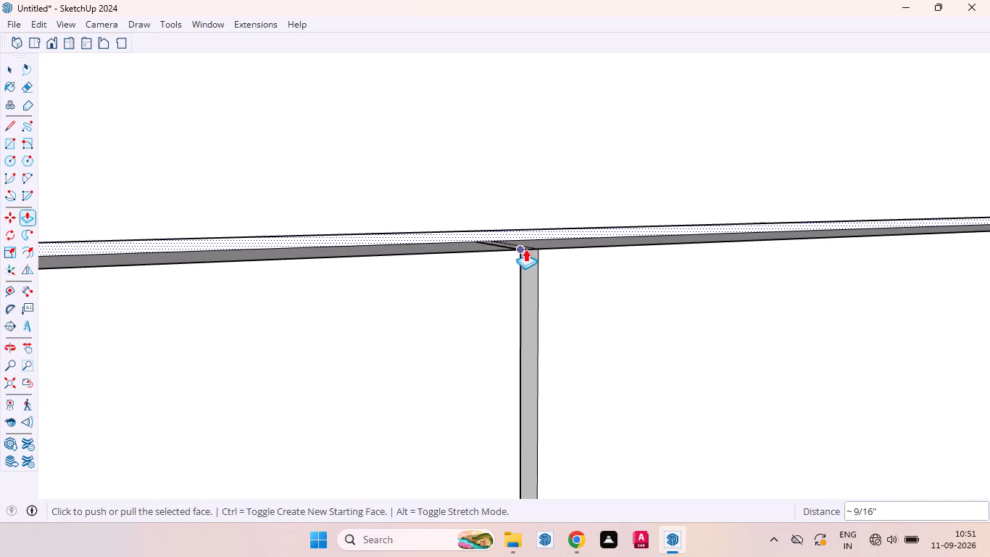
{"action": "scroll", "coordinate": [528, 278], "scroll_direction": "down", "scroll_amount": 5}
{"action": "scroll", "coordinate": [523, 278], "scroll_direction": "up", "scroll_amount": 7}
{"action": "key", "text": "space"}
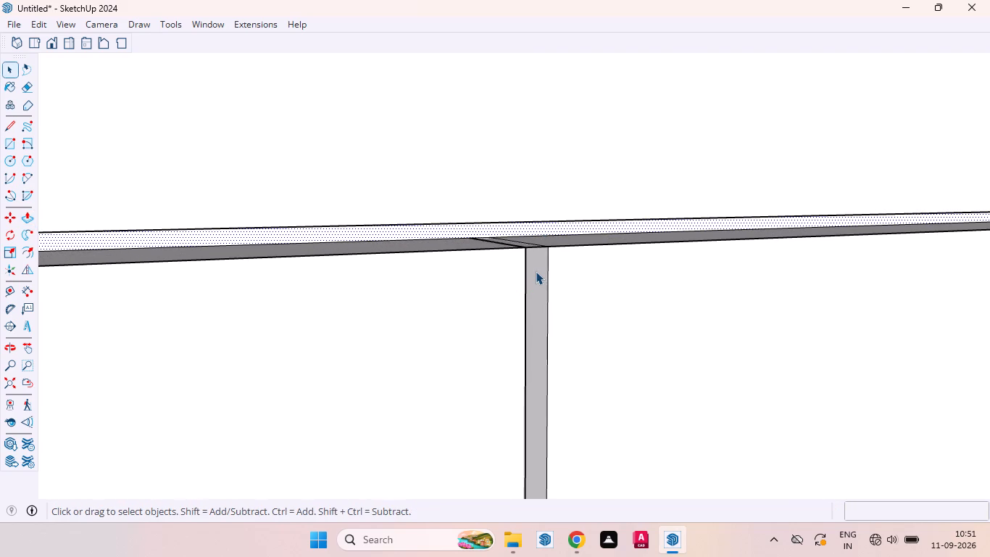
{"action": "scroll", "coordinate": [540, 249], "scroll_direction": "up", "scroll_amount": 11}
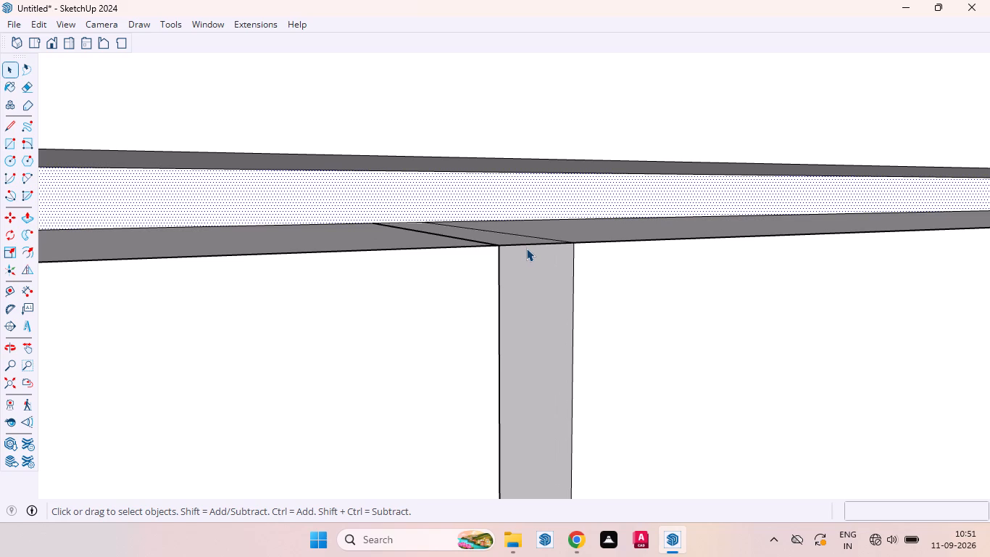
{"action": "left_click", "coordinate": [524, 245]}
{"action": "double_click", "coordinate": [524, 245]}
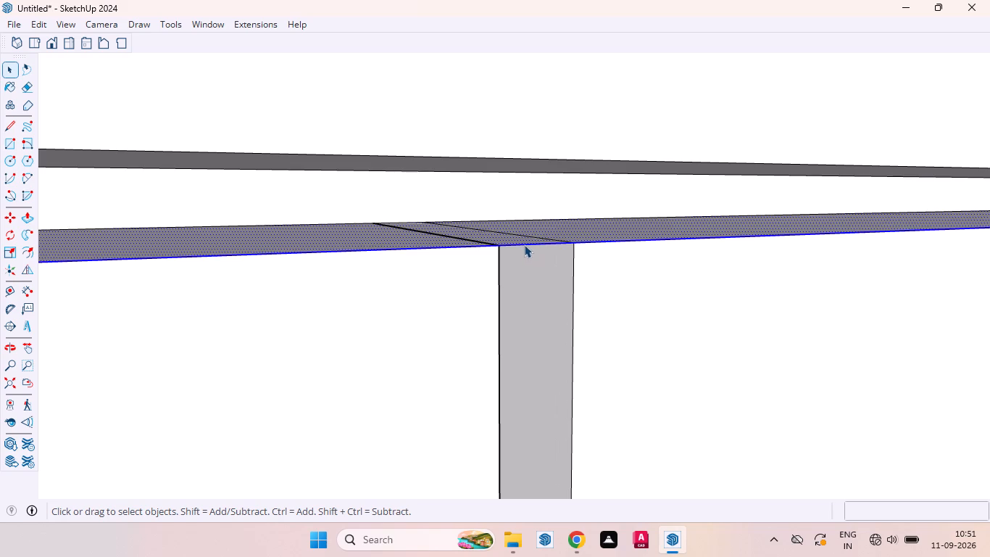
{"action": "left_click", "coordinate": [524, 244]}
{"action": "double_click", "coordinate": [535, 284]}
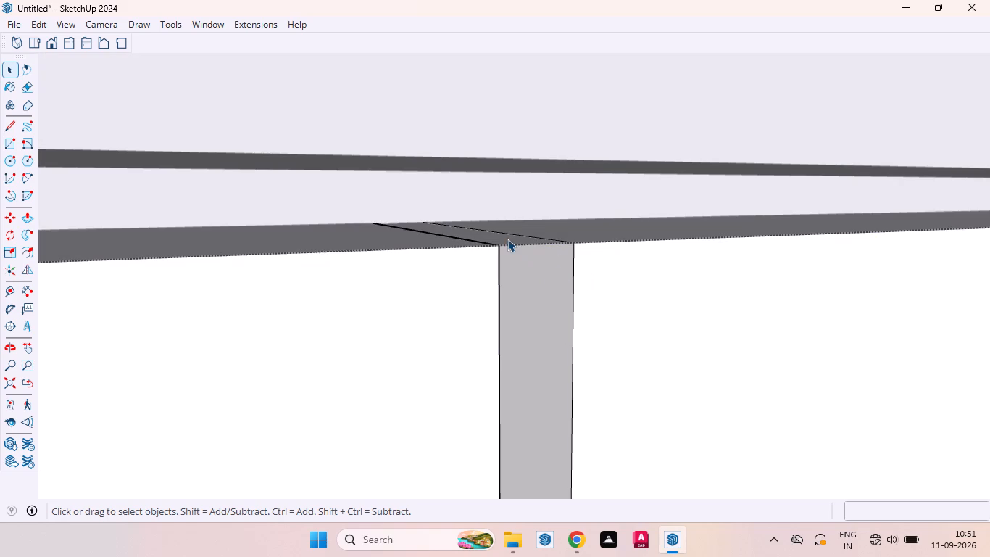
{"action": "left_click", "coordinate": [523, 247]}
{"action": "left_click", "coordinate": [525, 242]}
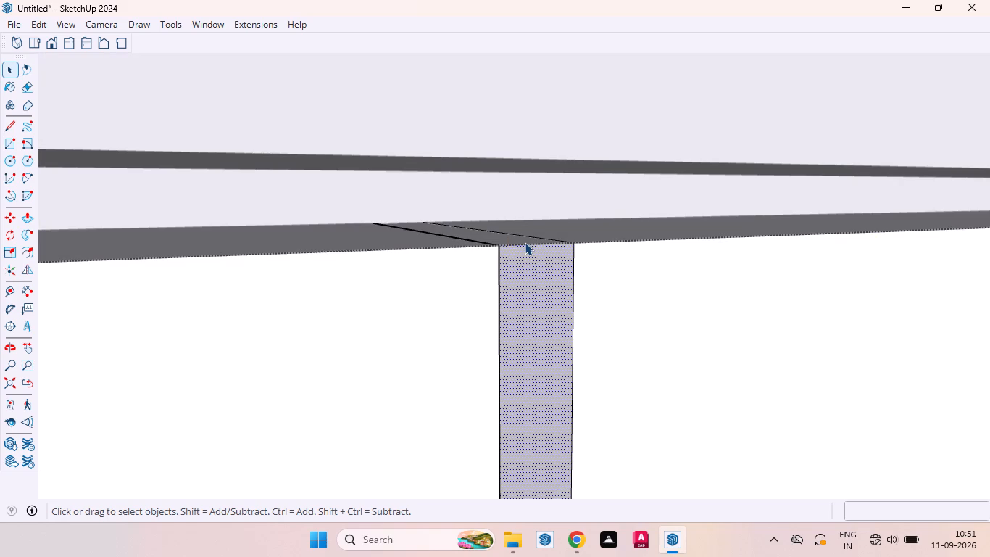
{"action": "scroll", "coordinate": [542, 257], "scroll_direction": "down", "scroll_amount": 20}
{"action": "scroll", "coordinate": [542, 257], "scroll_direction": "down", "scroll_amount": 11}
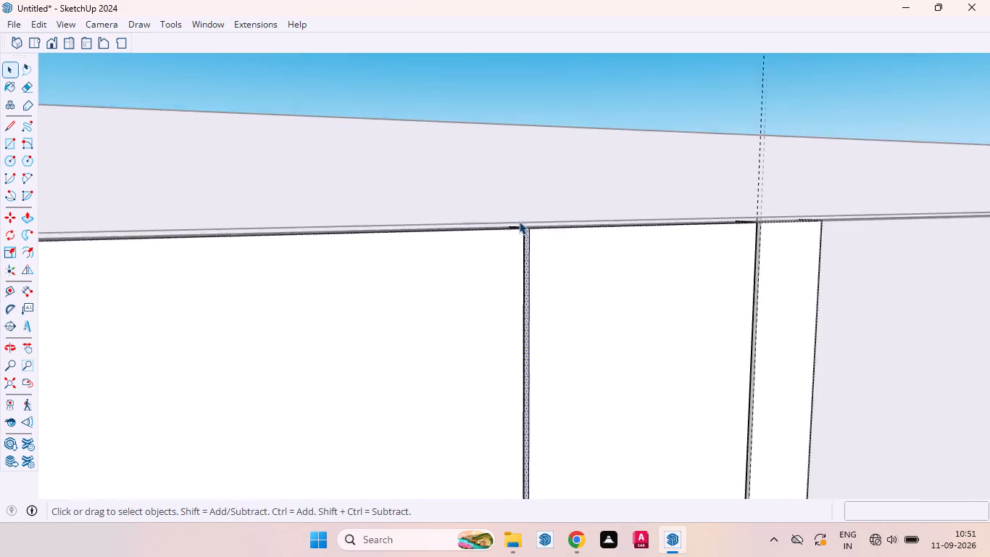
{"action": "scroll", "coordinate": [519, 221], "scroll_direction": "down", "scroll_amount": 17}
{"action": "left_click", "coordinate": [721, 306]}
Delete the small dark face closing the upper end of the groove beside the wide panel above the window frame.
{"action": "scroll", "coordinate": [517, 293], "scroll_direction": "up", "scroll_amount": 8}
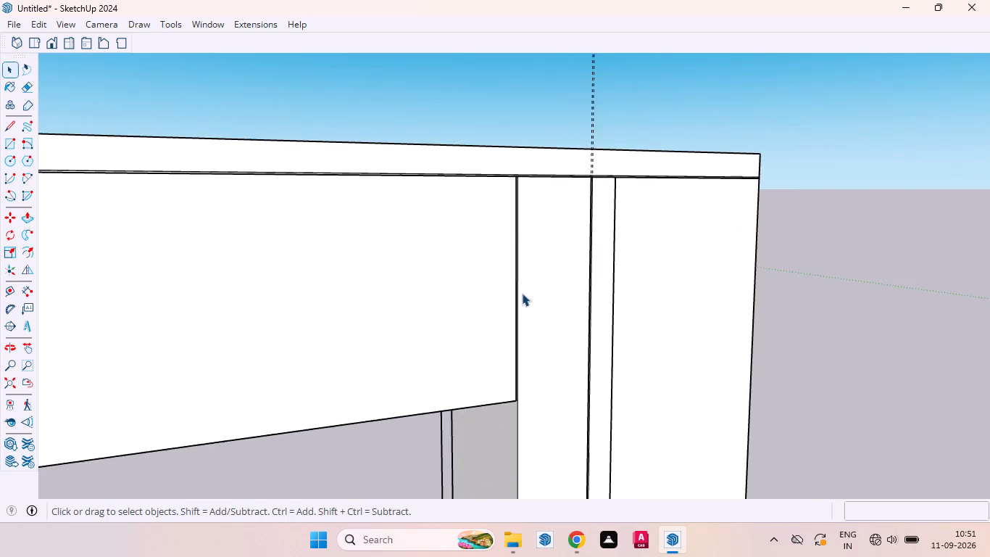
{"action": "scroll", "coordinate": [522, 293], "scroll_direction": "up", "scroll_amount": 10}
{"action": "middle_click_drag", "start_coordinate": [519, 349], "coordinate": [383, 321]}
{"action": "scroll", "coordinate": [517, 308], "scroll_direction": "down", "scroll_amount": 7}
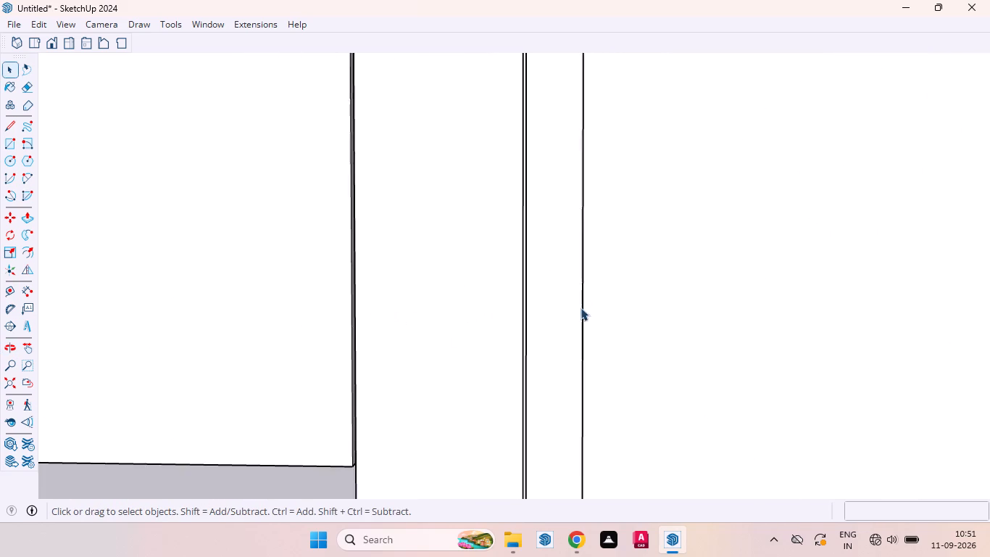
{"action": "scroll", "coordinate": [399, 110], "scroll_direction": "up", "scroll_amount": 3}
{"action": "scroll", "coordinate": [435, 226], "scroll_direction": "down", "scroll_amount": 6}
{"action": "scroll", "coordinate": [430, 160], "scroll_direction": "up", "scroll_amount": 4}
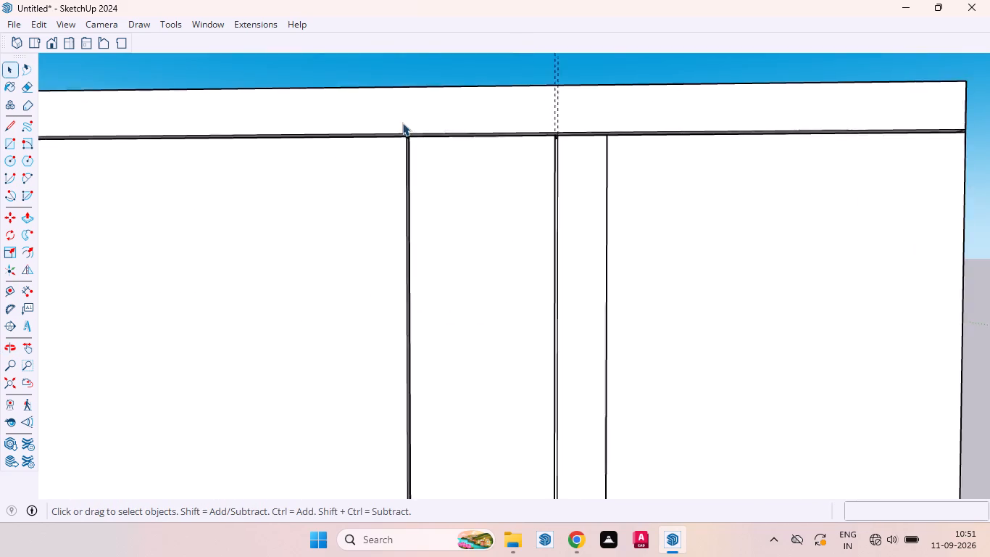
{"action": "scroll", "coordinate": [402, 123], "scroll_direction": "up", "scroll_amount": 20}
{"action": "scroll", "coordinate": [402, 123], "scroll_direction": "up", "scroll_amount": 7}
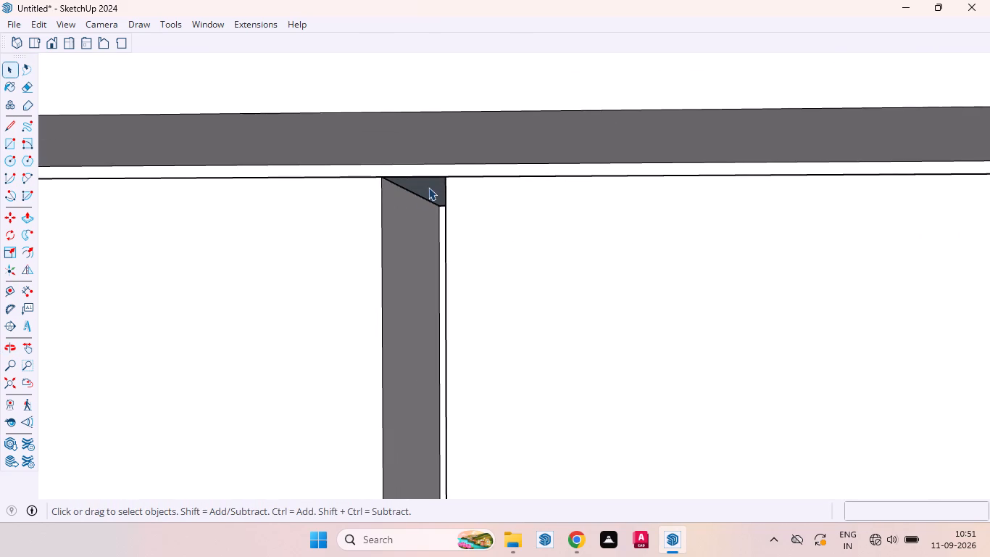
{"action": "left_click", "coordinate": [420, 177]}
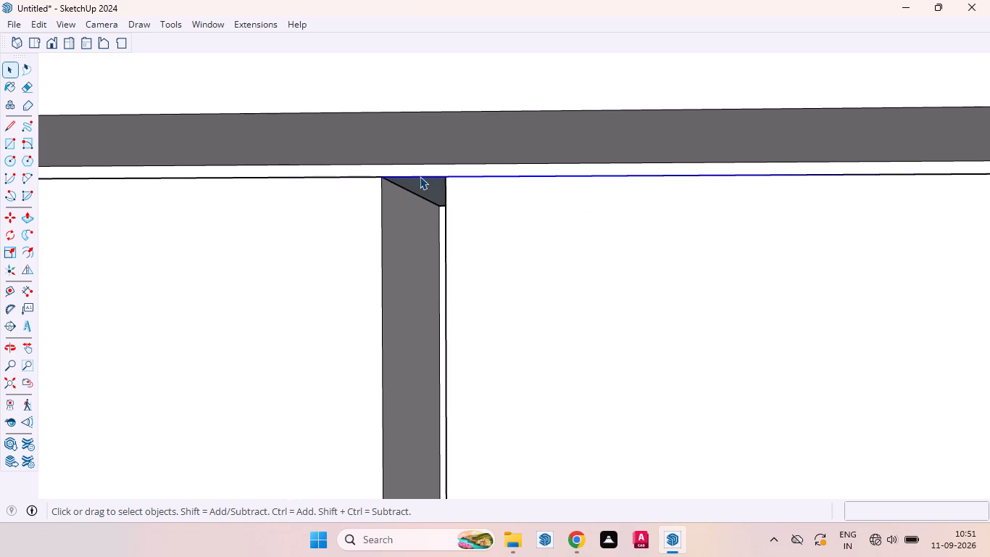
{"action": "double_click", "coordinate": [420, 176]}
{"action": "left_click", "coordinate": [421, 188]}
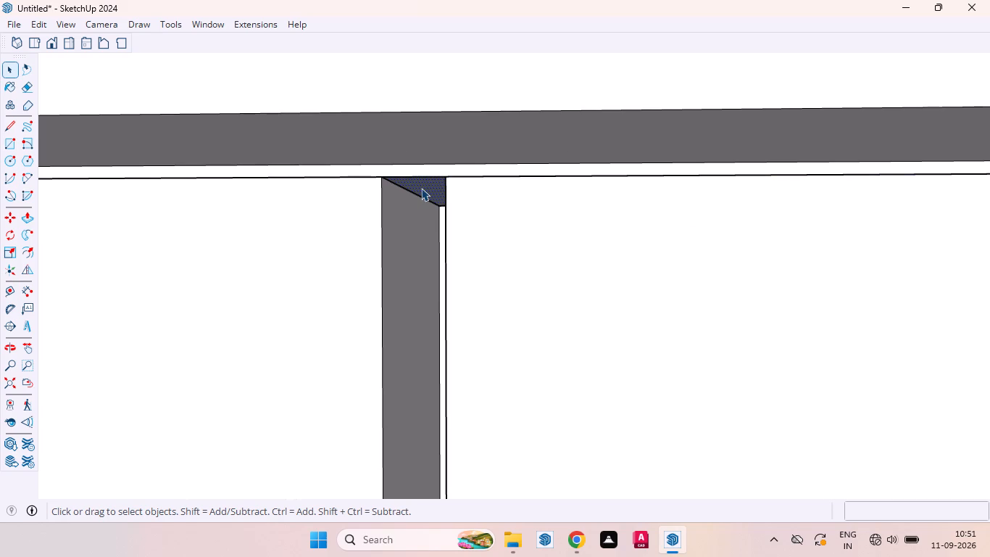
{"action": "key", "text": "Delete"}
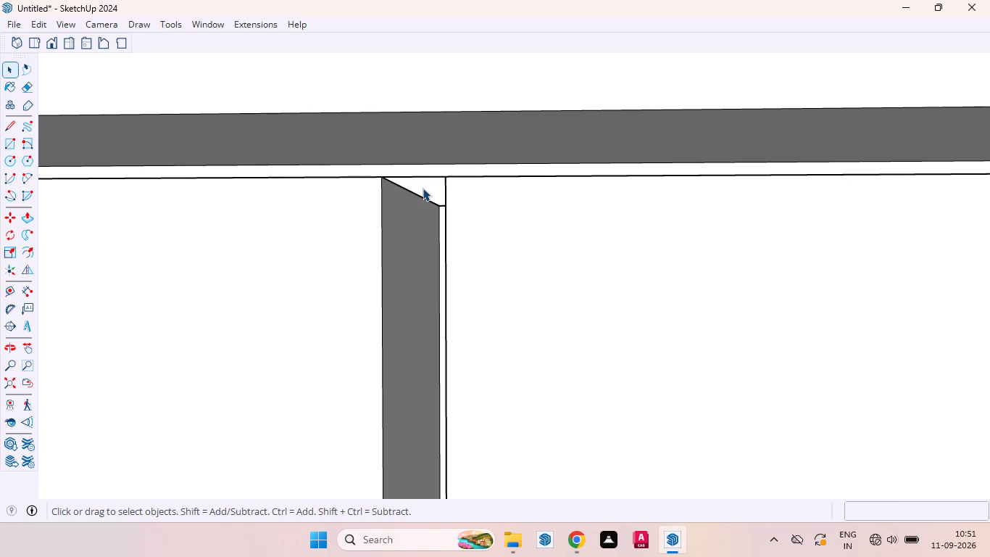
Delete the leftover edge running across the open upper end of that groove below the top band.
{"action": "left_click", "coordinate": [422, 177]}
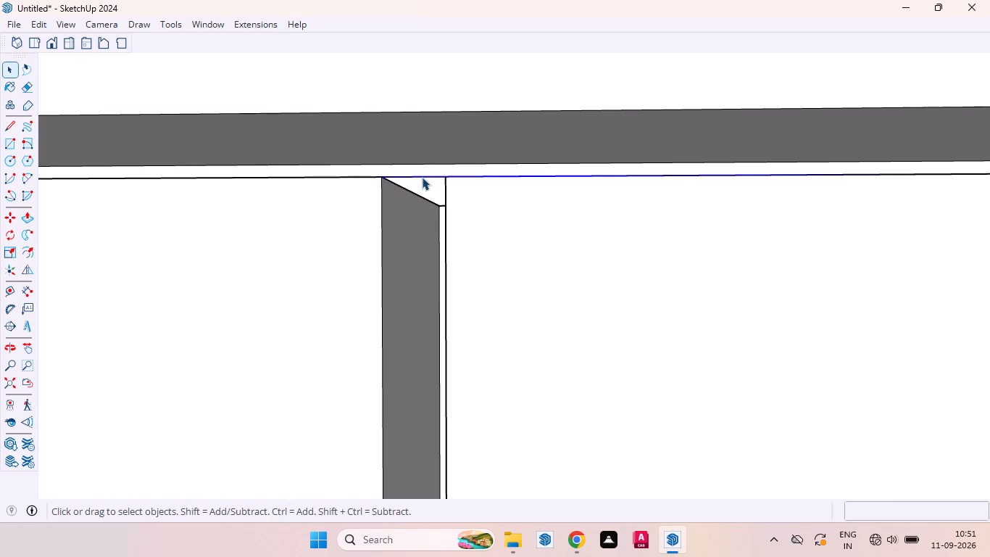
{"action": "double_click", "coordinate": [422, 177]}
{"action": "scroll", "coordinate": [416, 263], "scroll_direction": "down", "scroll_amount": 6}
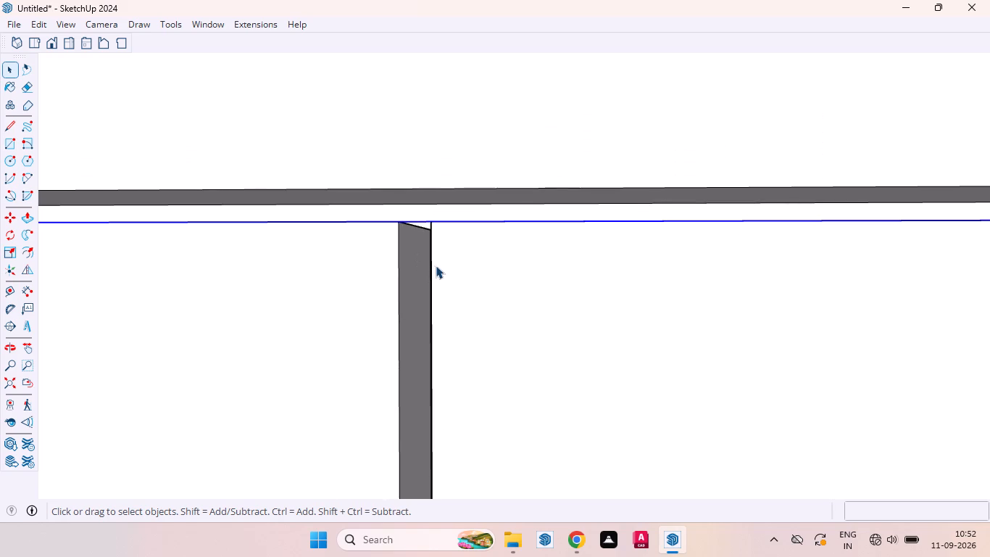
{"action": "key", "text": "Delete"}
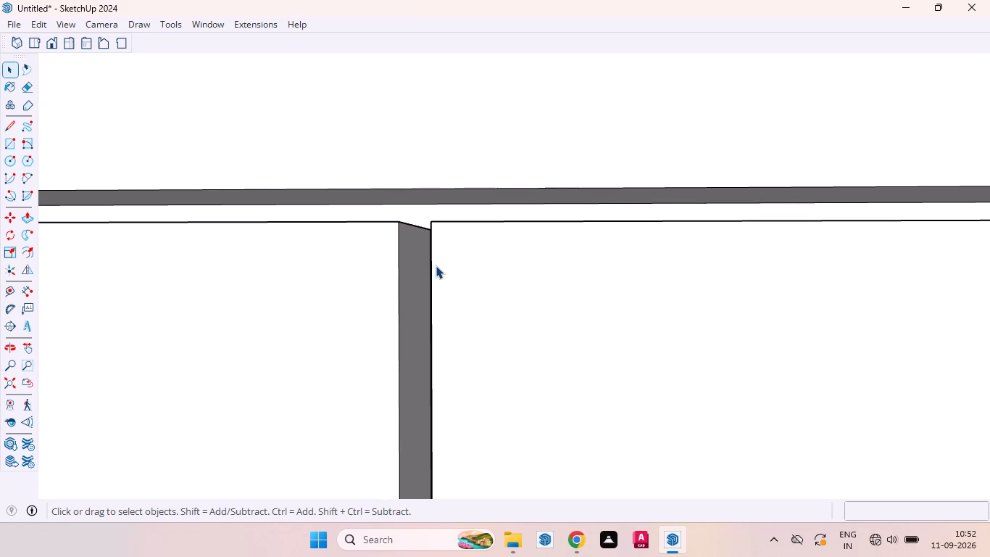
Examine the groove beside the filler strip at its upper and lower ends and its joint with the top band.
{"action": "scroll", "coordinate": [438, 264], "scroll_direction": "down", "scroll_amount": 14}
{"action": "scroll", "coordinate": [558, 211], "scroll_direction": "down", "scroll_amount": 11}
{"action": "scroll", "coordinate": [502, 199], "scroll_direction": "up", "scroll_amount": 1}
{"action": "scroll", "coordinate": [539, 196], "scroll_direction": "down", "scroll_amount": 7}
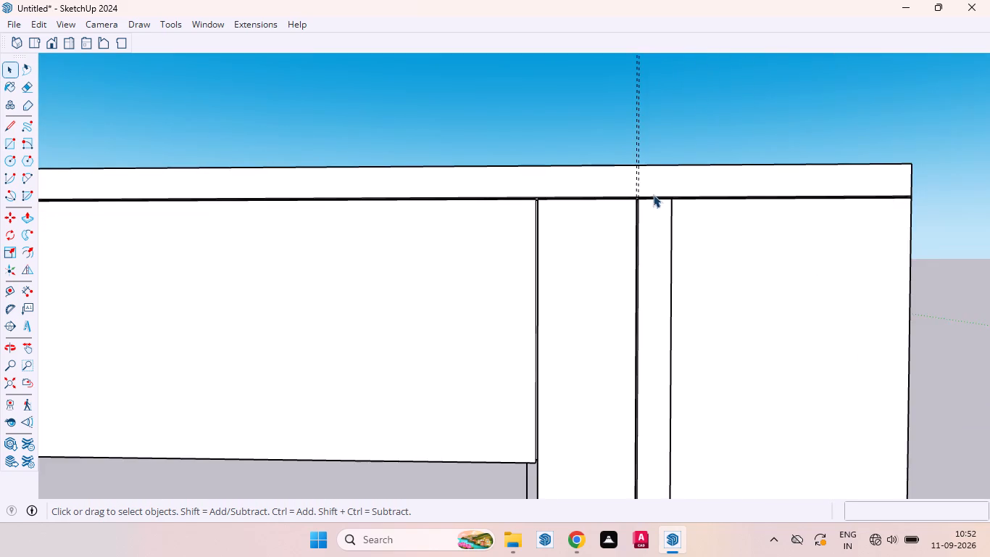
{"action": "scroll", "coordinate": [655, 194], "scroll_direction": "up", "scroll_amount": 20}
{"action": "scroll", "coordinate": [655, 194], "scroll_direction": "up", "scroll_amount": 6}
{"action": "scroll", "coordinate": [517, 202], "scroll_direction": "down", "scroll_amount": 6}
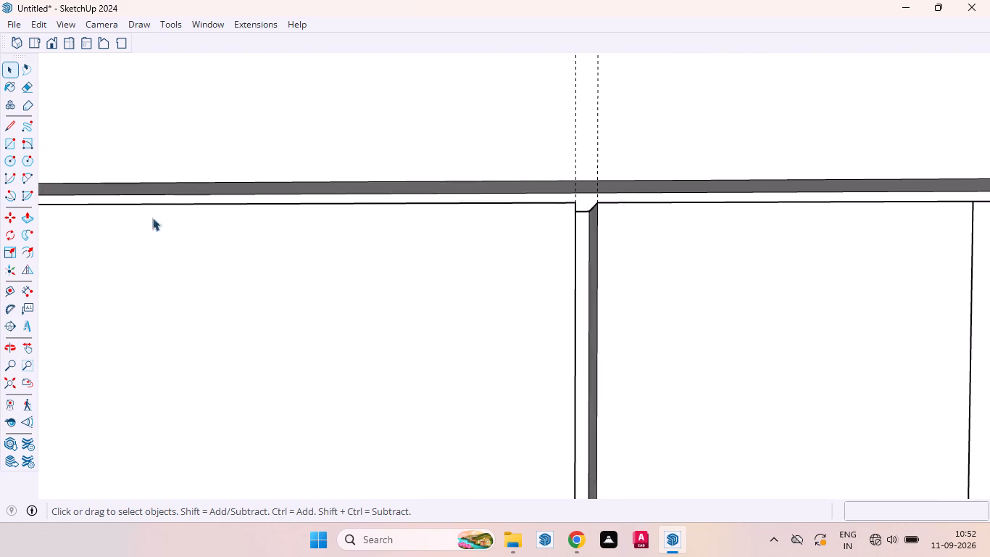
{"action": "scroll", "coordinate": [94, 215], "scroll_direction": "down", "scroll_amount": 7}
{"action": "scroll", "coordinate": [333, 214], "scroll_direction": "down", "scroll_amount": 20}
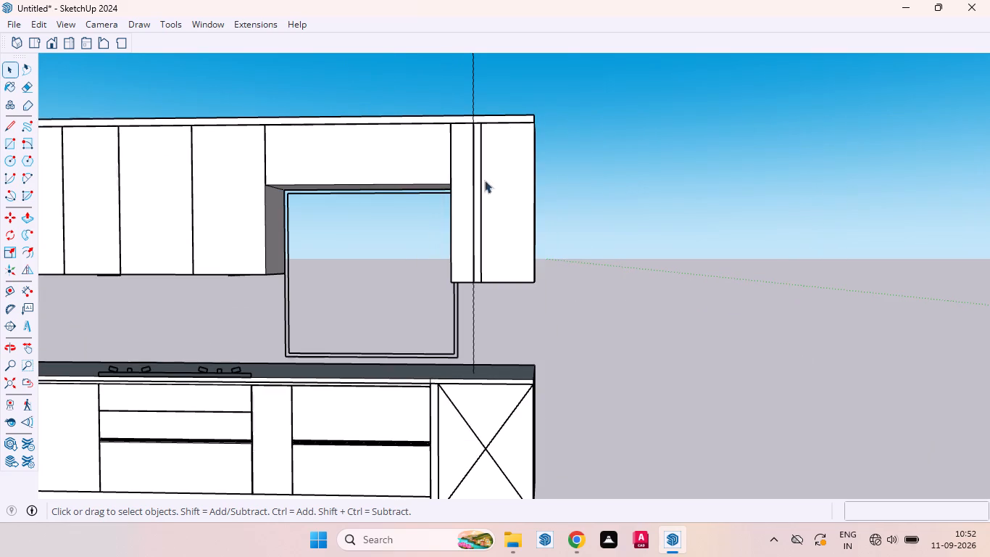
{"action": "scroll", "coordinate": [466, 242], "scroll_direction": "up", "scroll_amount": 14}
{"action": "scroll", "coordinate": [470, 317], "scroll_direction": "down", "scroll_amount": 5}
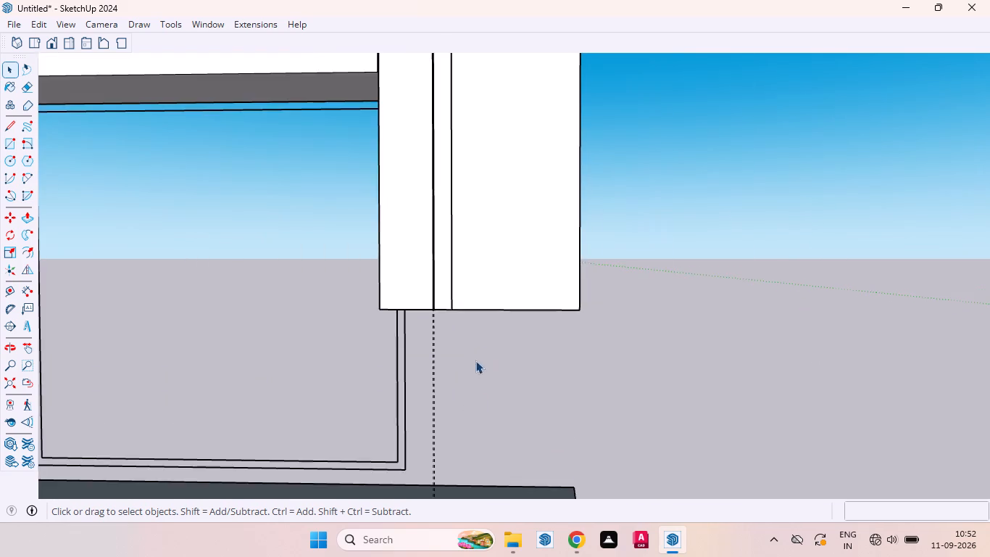
{"action": "scroll", "coordinate": [474, 375], "scroll_direction": "down", "scroll_amount": 6}
{"action": "scroll", "coordinate": [458, 246], "scroll_direction": "up", "scroll_amount": 5}
{"action": "scroll", "coordinate": [452, 273], "scroll_direction": "down", "scroll_amount": 2}
{"action": "scroll", "coordinate": [475, 320], "scroll_direction": "up", "scroll_amount": 2}
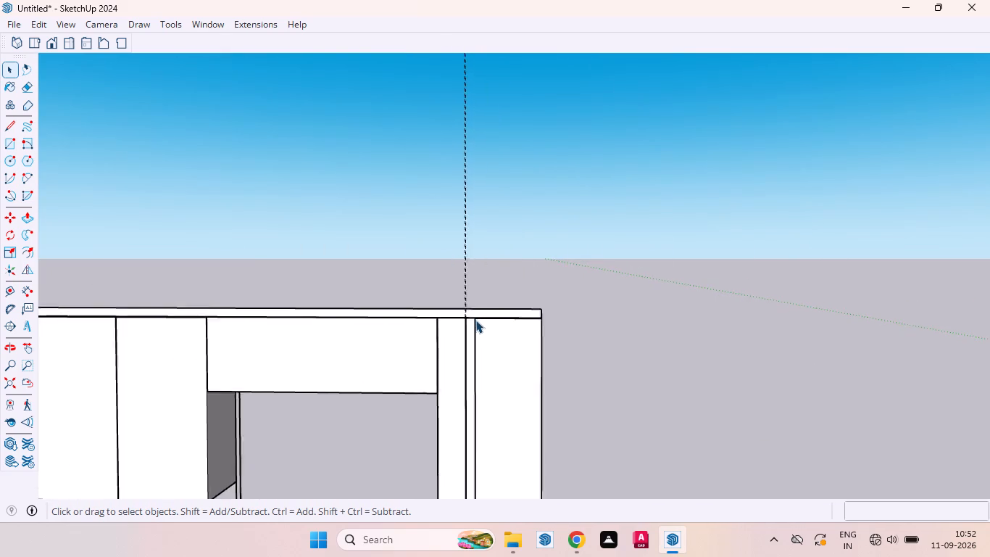
{"action": "scroll", "coordinate": [475, 320], "scroll_direction": "up", "scroll_amount": 20}
{"action": "scroll", "coordinate": [475, 320], "scroll_direction": "up", "scroll_amount": 10}
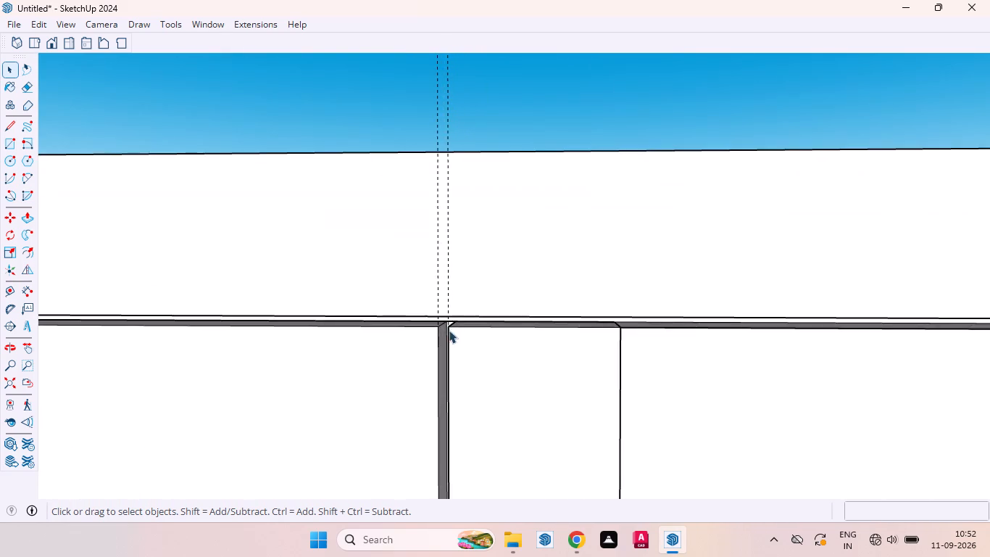
{"action": "scroll", "coordinate": [449, 330], "scroll_direction": "up", "scroll_amount": 2}
{"action": "middle_click_drag", "start_coordinate": [437, 327], "coordinate": [499, 330]}
{"action": "scroll", "coordinate": [437, 328], "scroll_direction": "down", "scroll_amount": 7}
{"action": "scroll", "coordinate": [466, 265], "scroll_direction": "down", "scroll_amount": 5}
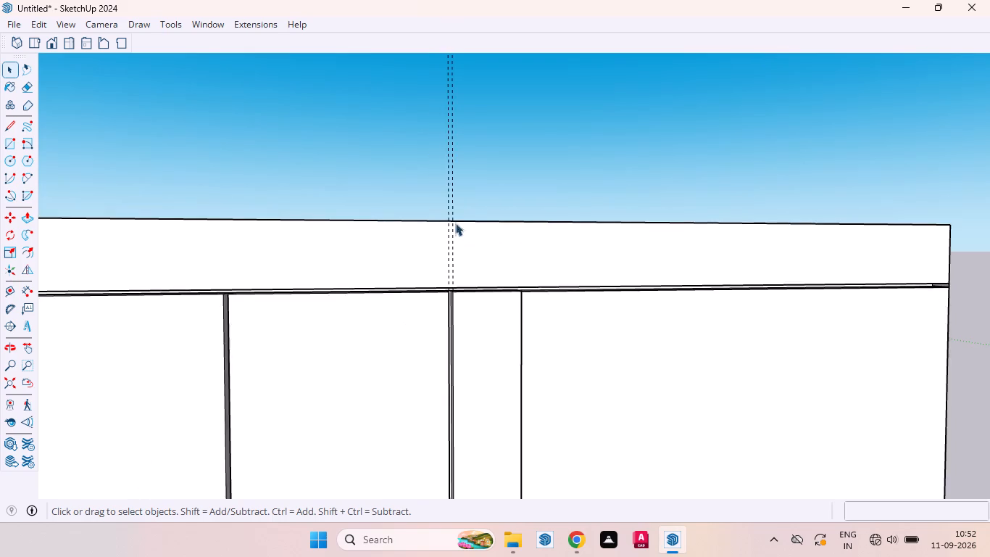
{"action": "scroll", "coordinate": [455, 223], "scroll_direction": "down", "scroll_amount": 12}
{"action": "scroll", "coordinate": [513, 146], "scroll_direction": "down", "scroll_amount": 4}
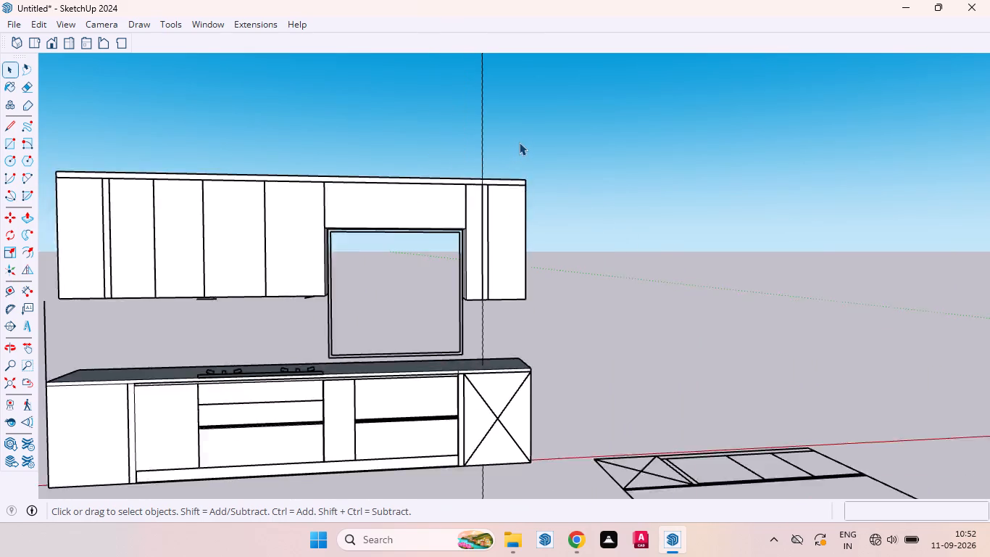
Delete the two vertical construction guides at the filler strip, the loose one and the one inside the upper fronts group.
{"action": "left_click_drag", "start_coordinate": [523, 142], "coordinate": [425, 85]}
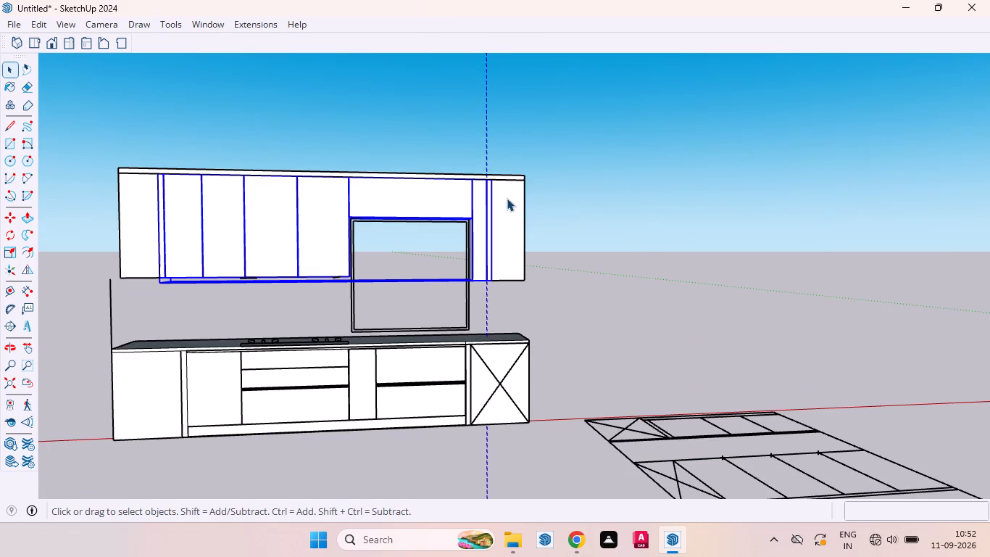
{"action": "double_click", "coordinate": [486, 125]}
{"action": "left_click", "coordinate": [486, 125]}
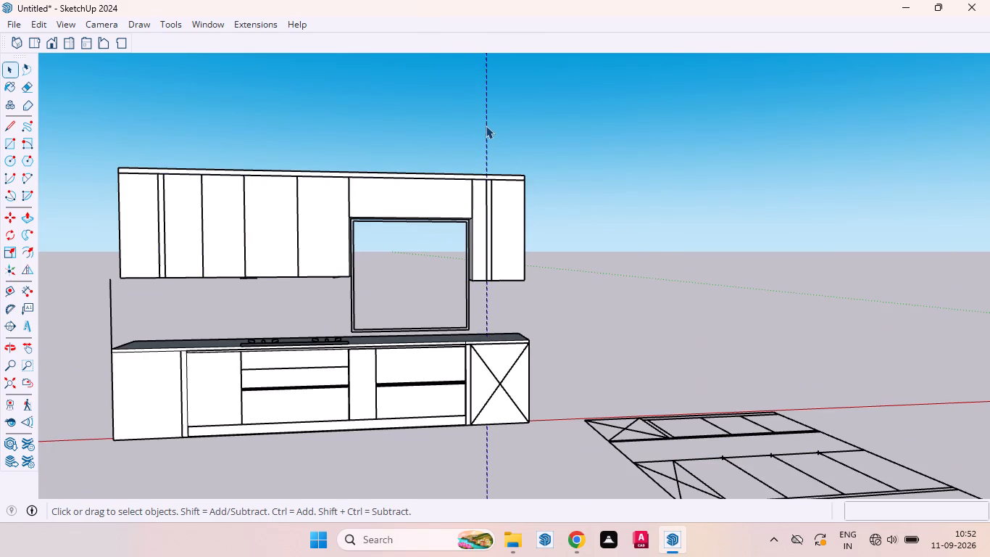
{"action": "left_click", "coordinate": [486, 127]}
{"action": "key", "text": "Delete"}
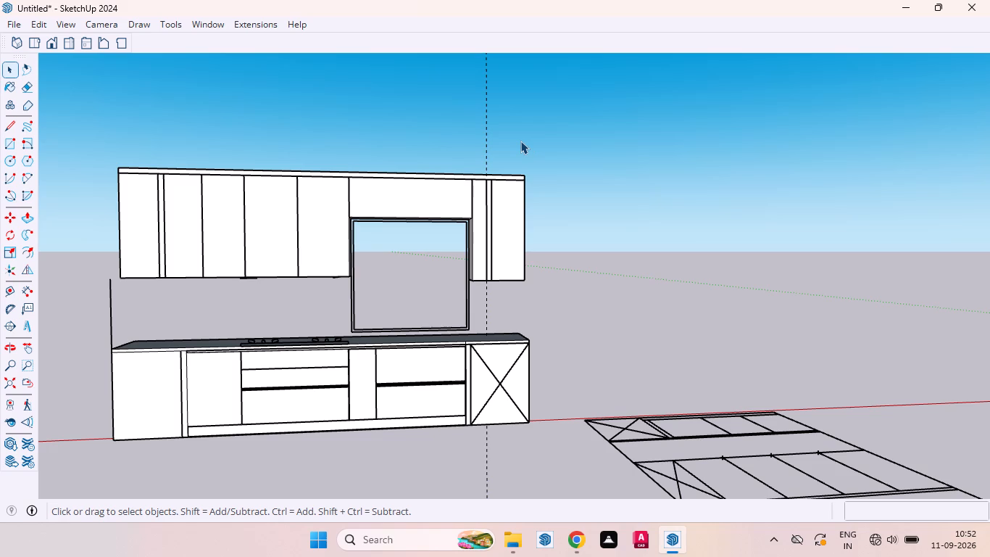
{"action": "left_click_drag", "start_coordinate": [516, 139], "coordinate": [394, 56]}
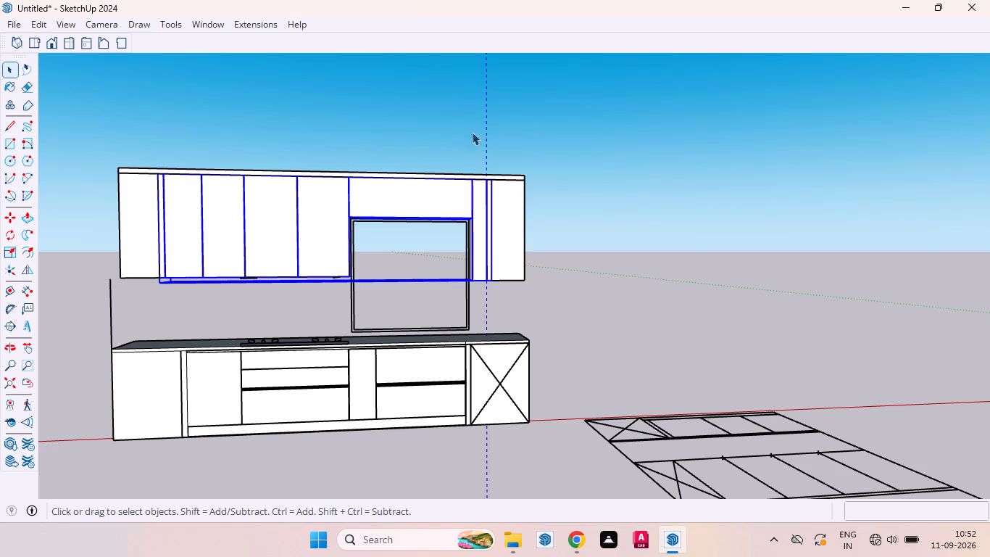
{"action": "double_click", "coordinate": [453, 199]}
{"action": "double_click", "coordinate": [481, 198]}
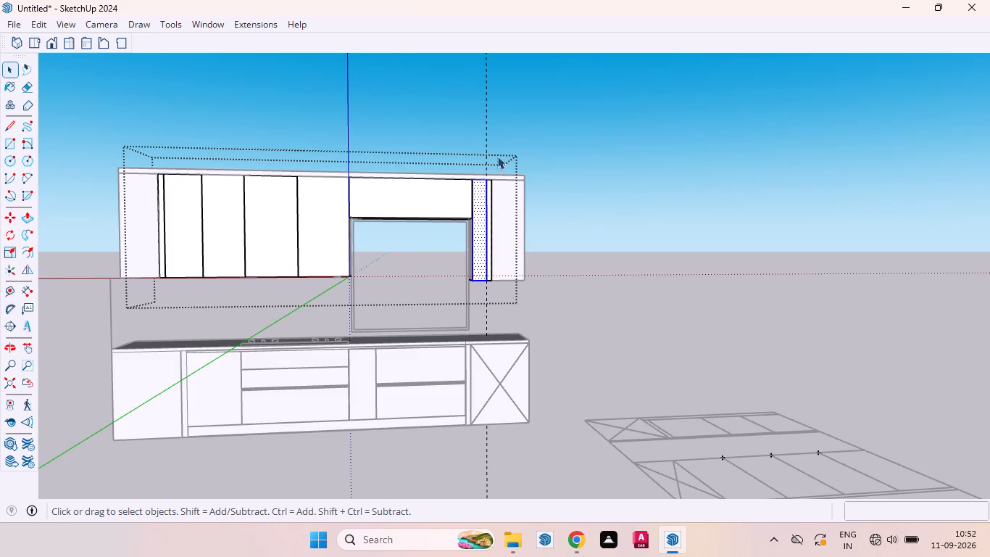
{"action": "left_click_drag", "start_coordinate": [502, 142], "coordinate": [445, 75]}
{"action": "key", "text": "Delete"}
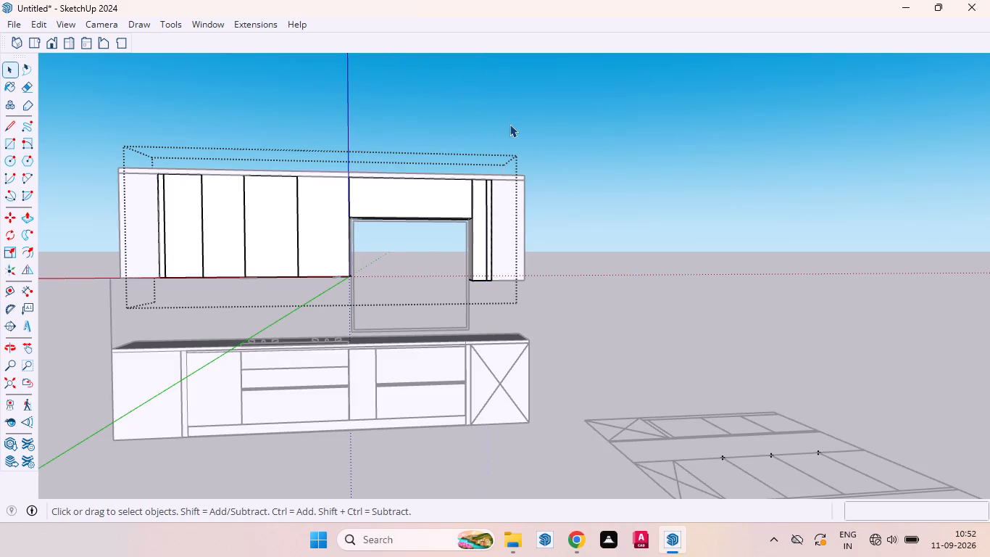
{"action": "left_click", "coordinate": [570, 284]}
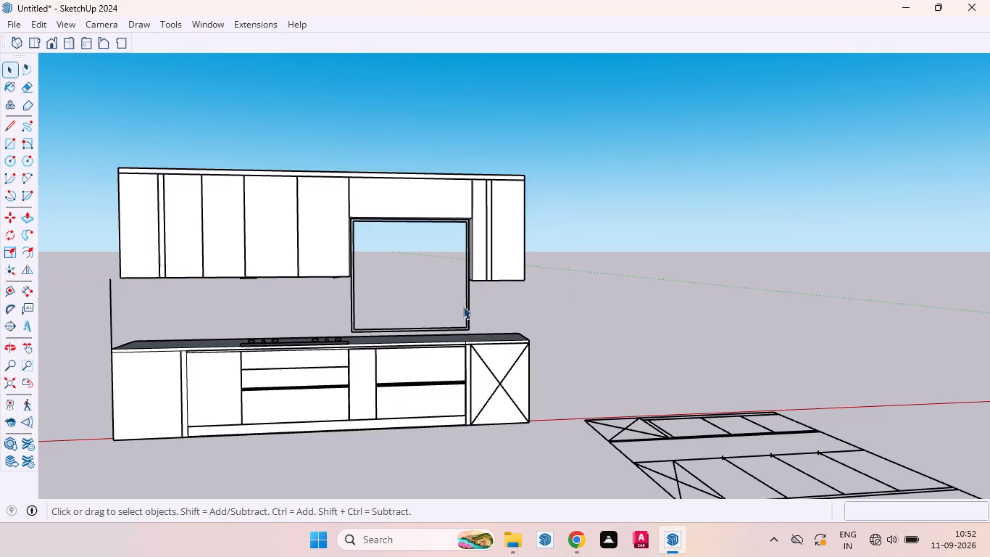
Examine the upper cabinet run and its top band from above and from both ends.
{"action": "scroll", "coordinate": [307, 245], "scroll_direction": "down", "scroll_amount": 4}
{"action": "scroll", "coordinate": [220, 256], "scroll_direction": "up", "scroll_amount": 5}
{"action": "scroll", "coordinate": [236, 254], "scroll_direction": "down", "scroll_amount": 5}
{"action": "middle_click_drag", "start_coordinate": [291, 301], "coordinate": [291, 302]}
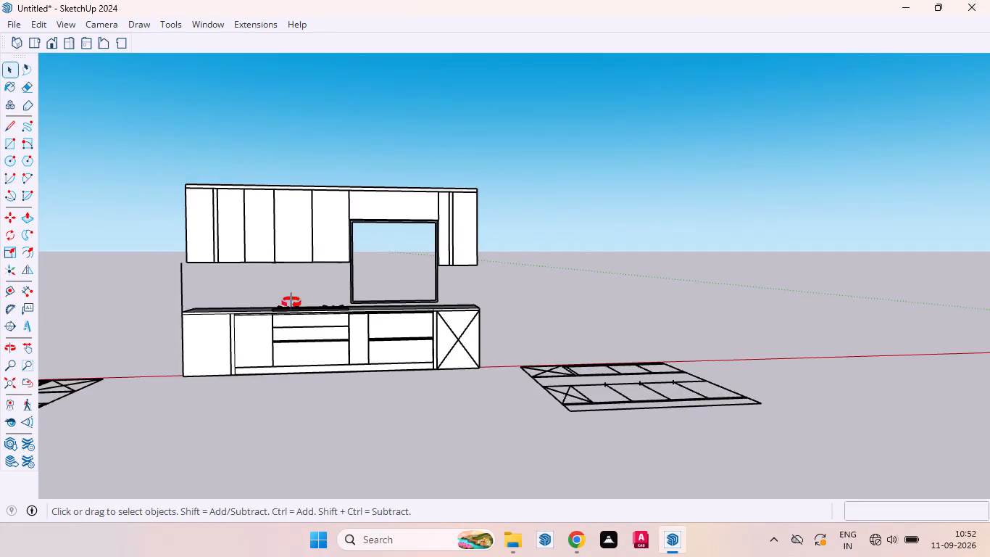
{"action": "middle_click_drag", "start_coordinate": [291, 302], "coordinate": [514, 366]}
{"action": "scroll", "coordinate": [301, 231], "scroll_direction": "down", "scroll_amount": 5}
{"action": "scroll", "coordinate": [373, 197], "scroll_direction": "up", "scroll_amount": 5}
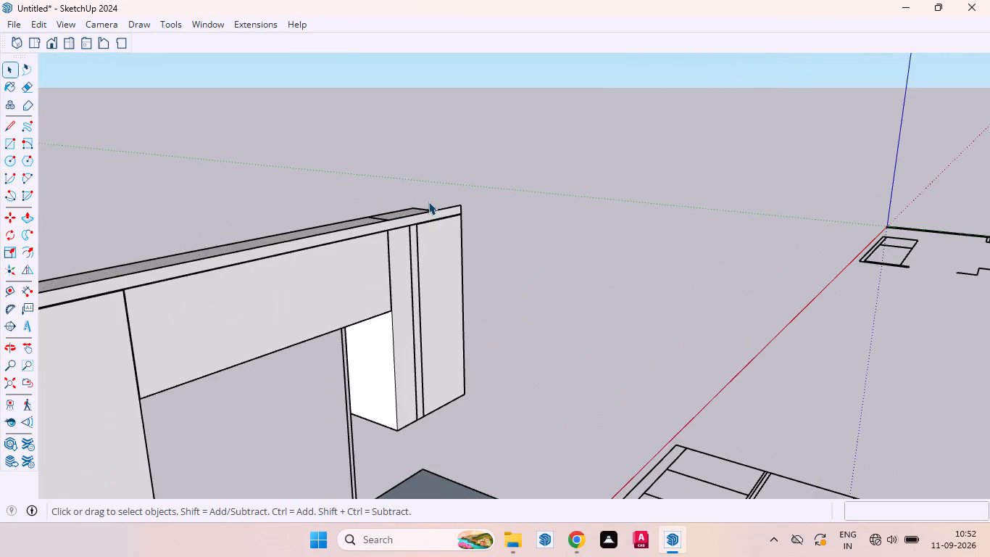
{"action": "scroll", "coordinate": [428, 202], "scroll_direction": "down", "scroll_amount": 6}
{"action": "middle_click_drag", "start_coordinate": [305, 251], "coordinate": [381, 247]}
{"action": "scroll", "coordinate": [459, 223], "scroll_direction": "up", "scroll_amount": 2}
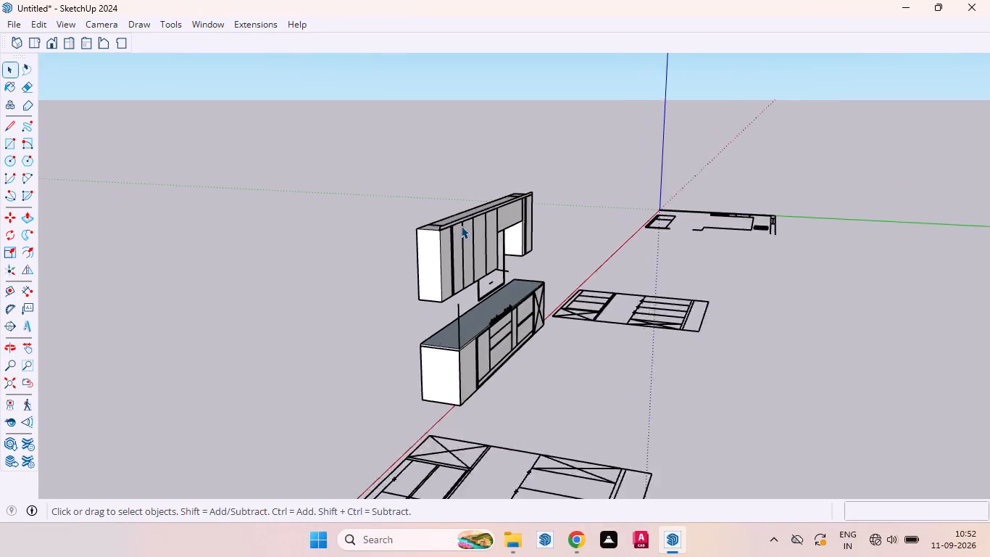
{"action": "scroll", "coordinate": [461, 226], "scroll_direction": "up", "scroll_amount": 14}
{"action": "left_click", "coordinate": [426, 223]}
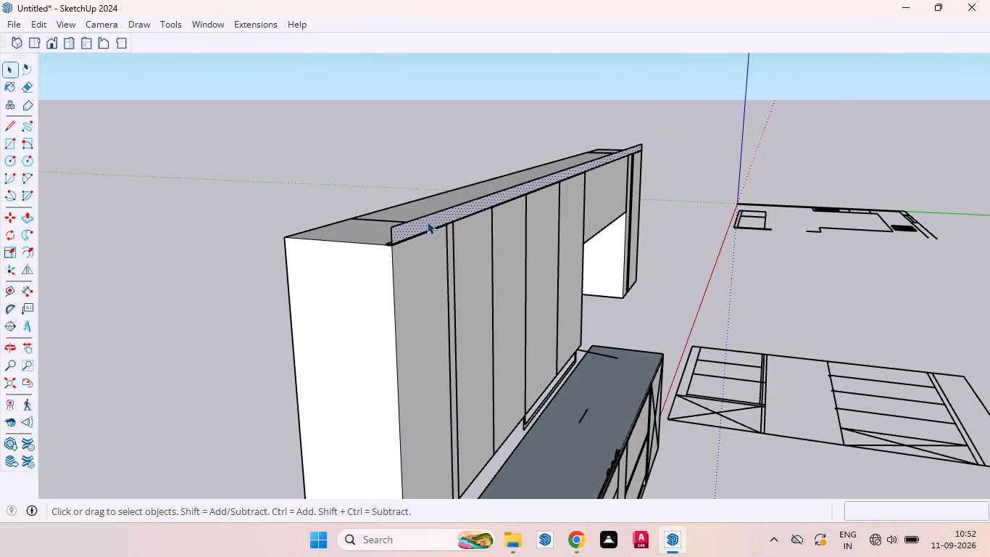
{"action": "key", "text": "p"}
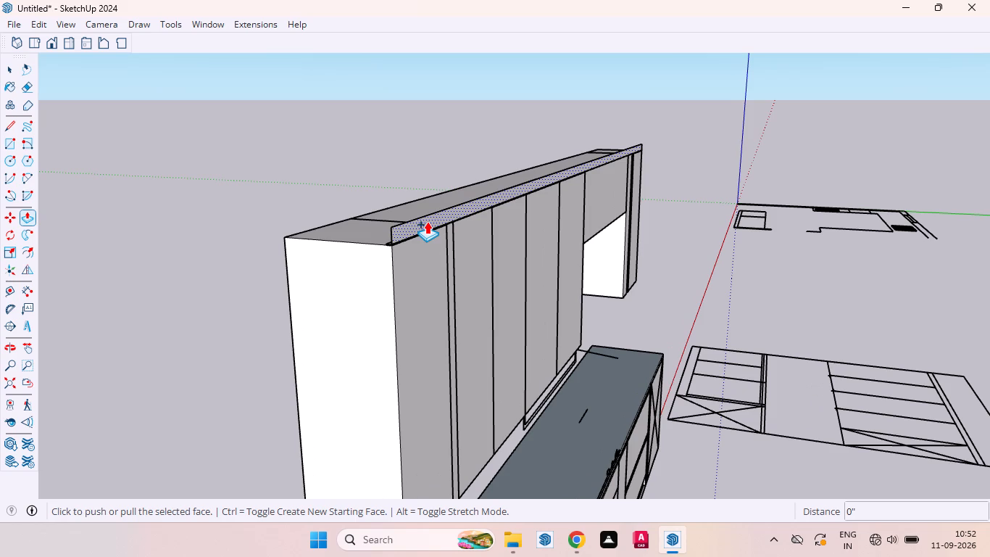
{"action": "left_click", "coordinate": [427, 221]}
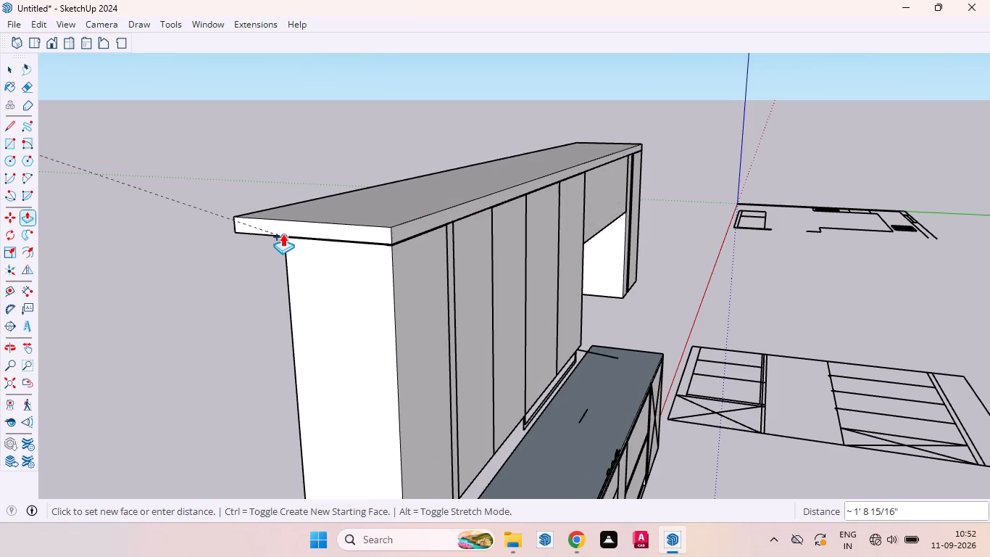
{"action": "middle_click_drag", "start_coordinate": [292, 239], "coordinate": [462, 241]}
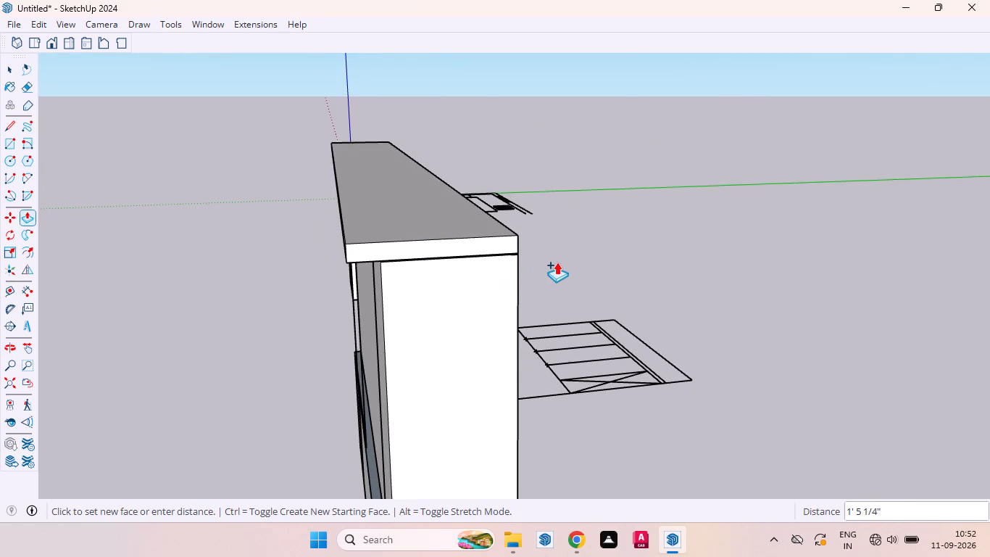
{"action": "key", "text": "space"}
Push/Pull the top band's rear face back about 1' 1 5/16" to the rear edge of the upper cabinets.
{"action": "scroll", "coordinate": [486, 226], "scroll_direction": "up", "scroll_amount": 5}
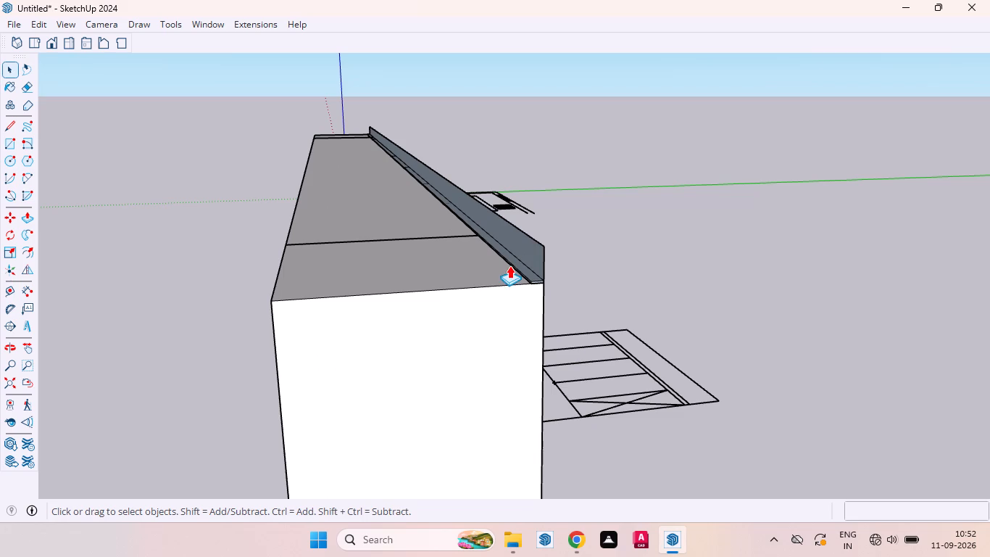
{"action": "key", "text": "p"}
{"action": "left_click", "coordinate": [523, 255]}
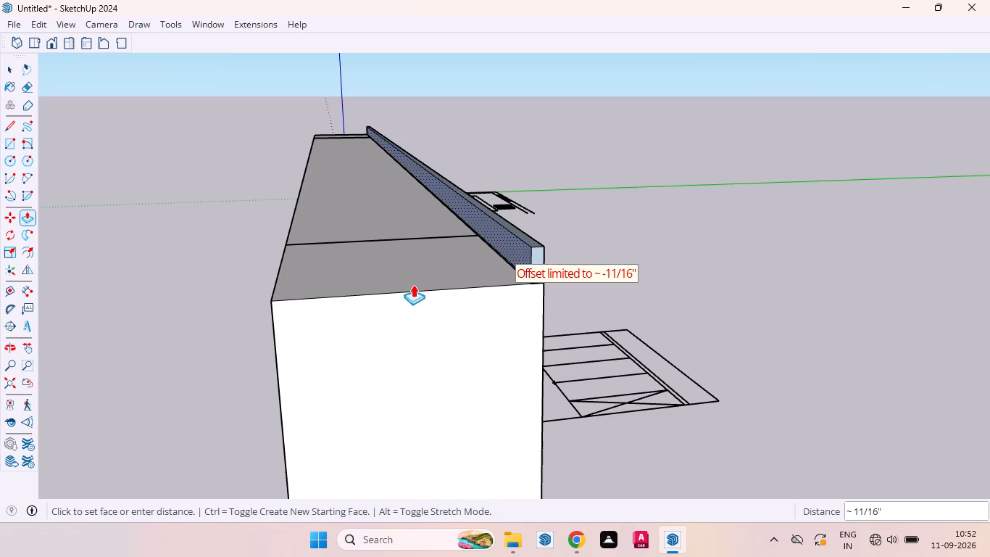
{"action": "left_click", "coordinate": [484, 251]}
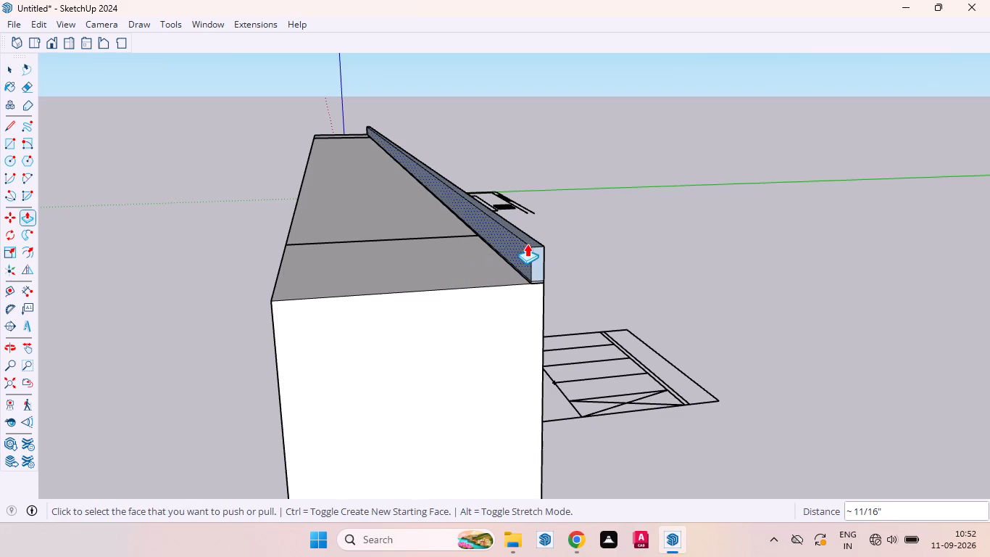
{"action": "left_click", "coordinate": [514, 244]}
{"action": "left_click", "coordinate": [267, 300]}
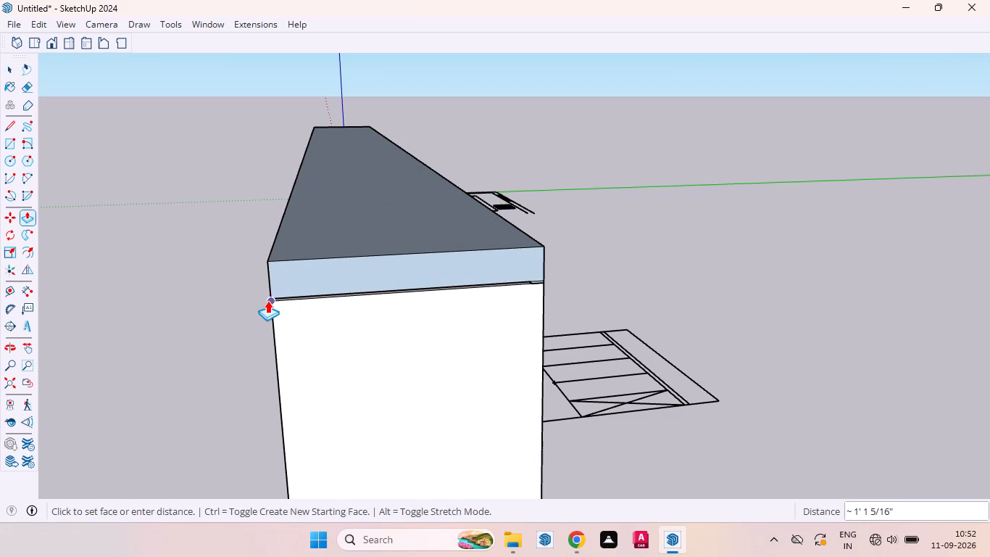
{"action": "key", "text": "space"}
{"action": "left_click", "coordinate": [199, 305]}
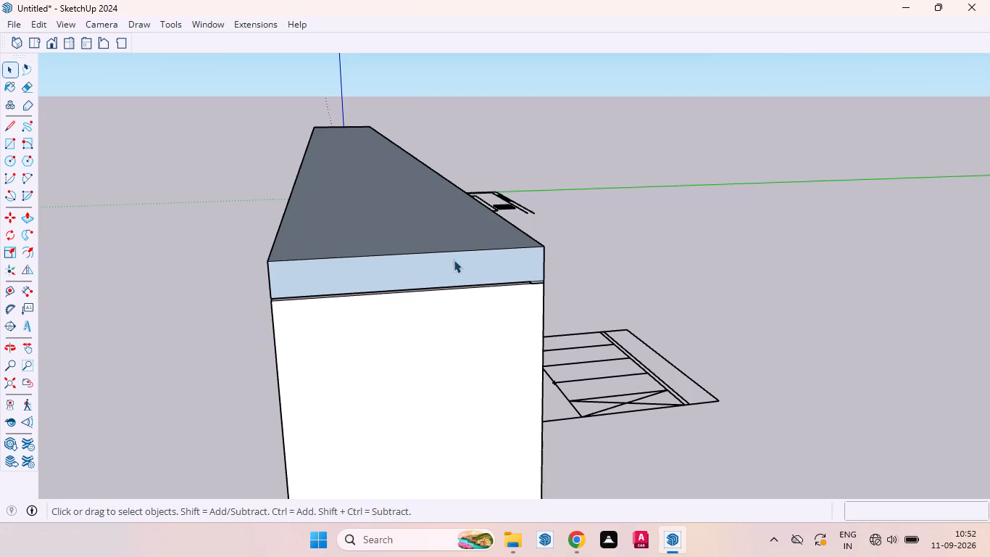
Push/Pull the inner face exposed at the top band's open front forward 1' 2" to close the band's front.
{"action": "middle_click_drag", "start_coordinate": [385, 273], "coordinate": [123, 265]}
{"action": "scroll", "coordinate": [604, 217], "scroll_direction": "down", "scroll_amount": 3}
{"action": "scroll", "coordinate": [624, 222], "scroll_direction": "up", "scroll_amount": 3}
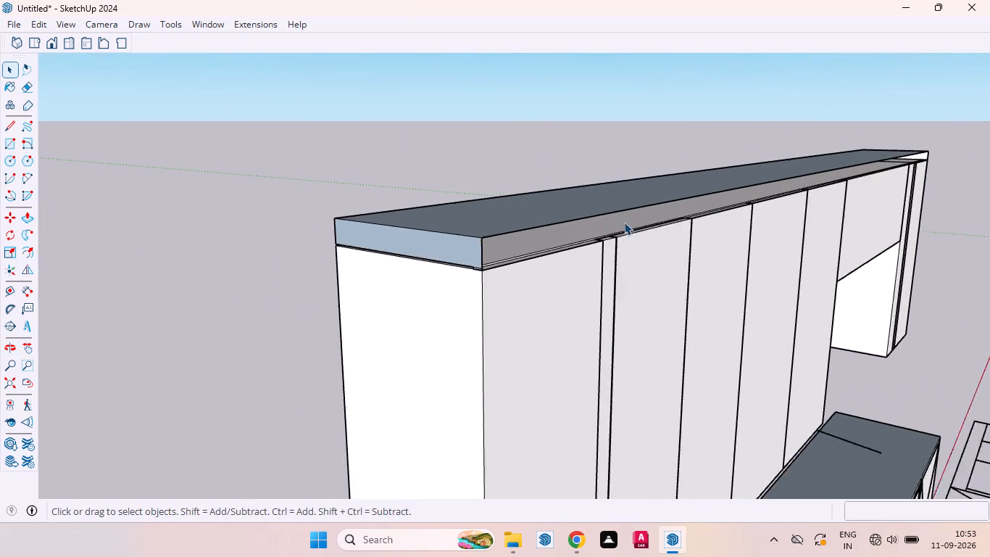
{"action": "scroll", "coordinate": [624, 222], "scroll_direction": "up", "scroll_amount": 7}
{"action": "scroll", "coordinate": [559, 228], "scroll_direction": "down", "scroll_amount": 6}
{"action": "middle_click_drag", "start_coordinate": [438, 251], "coordinate": [418, 182]}
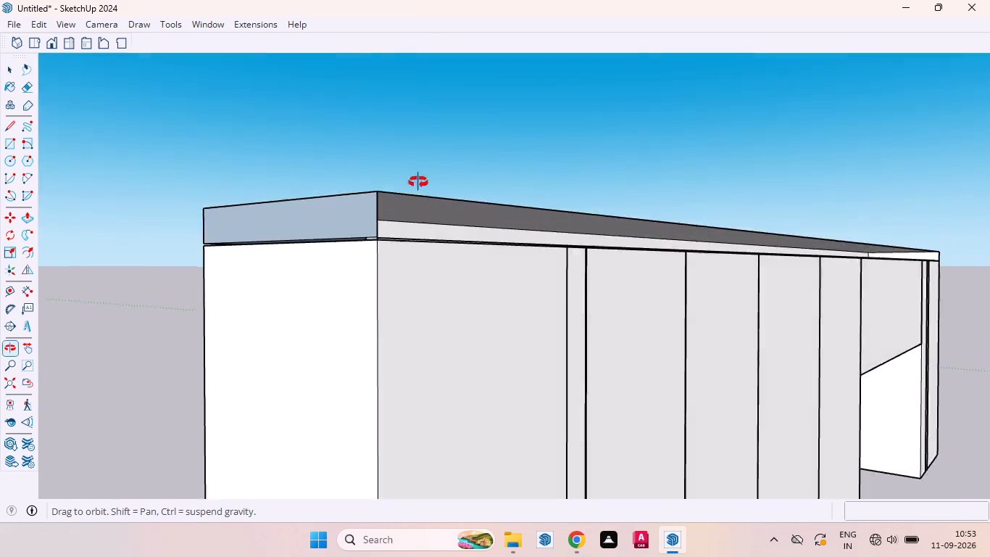
{"action": "middle_click_drag", "start_coordinate": [418, 182], "coordinate": [308, 246]}
{"action": "scroll", "coordinate": [326, 244], "scroll_direction": "up", "scroll_amount": 6}
{"action": "middle_click_drag", "start_coordinate": [335, 246], "coordinate": [344, 208]}
{"action": "scroll", "coordinate": [326, 217], "scroll_direction": "up", "scroll_amount": 4}
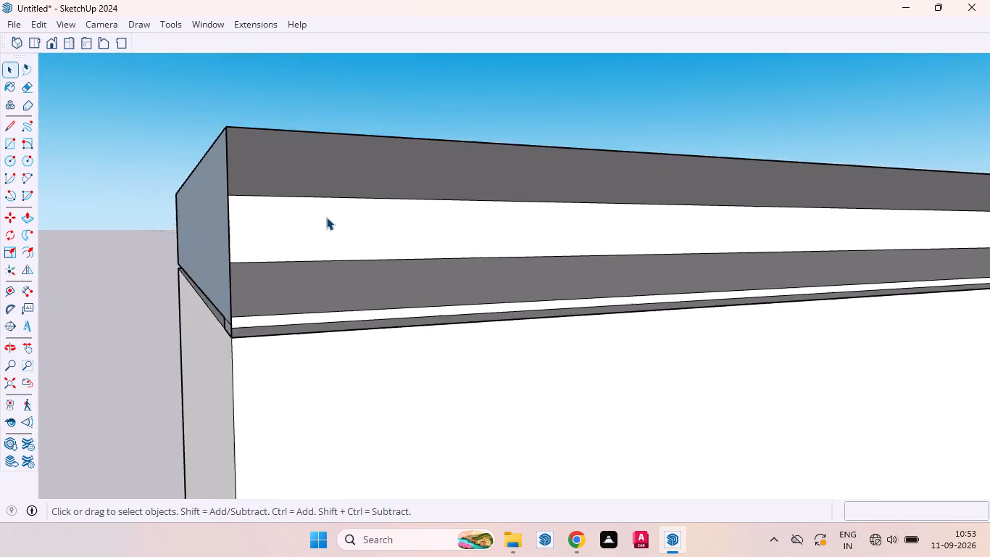
{"action": "left_click", "coordinate": [309, 234]}
{"action": "key", "text": "p"}
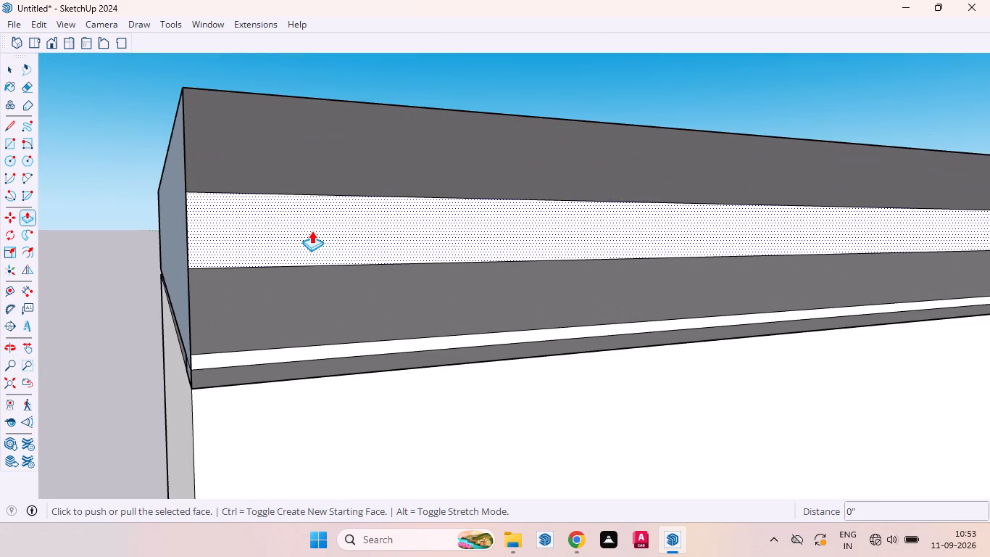
{"action": "left_click", "coordinate": [272, 226]}
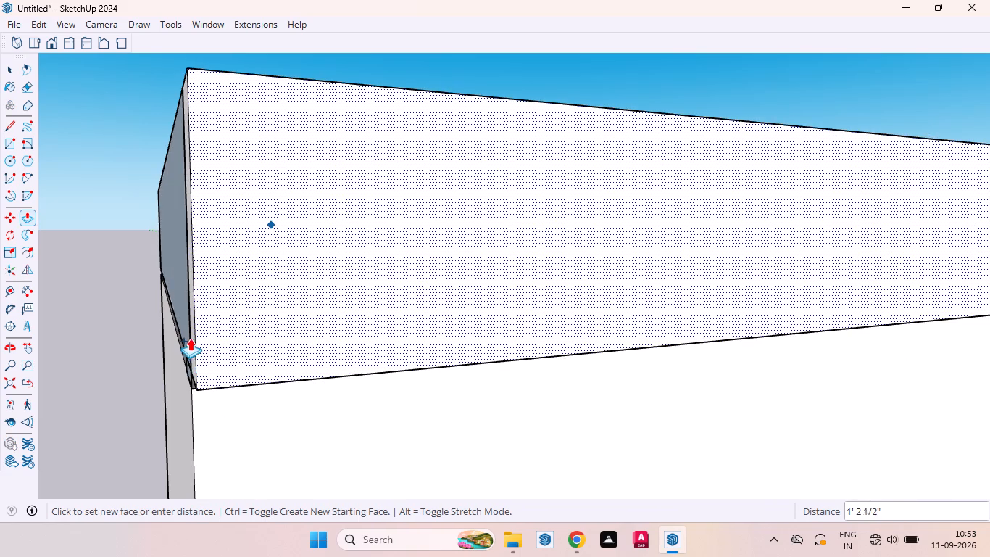
{"action": "left_click", "coordinate": [187, 332]}
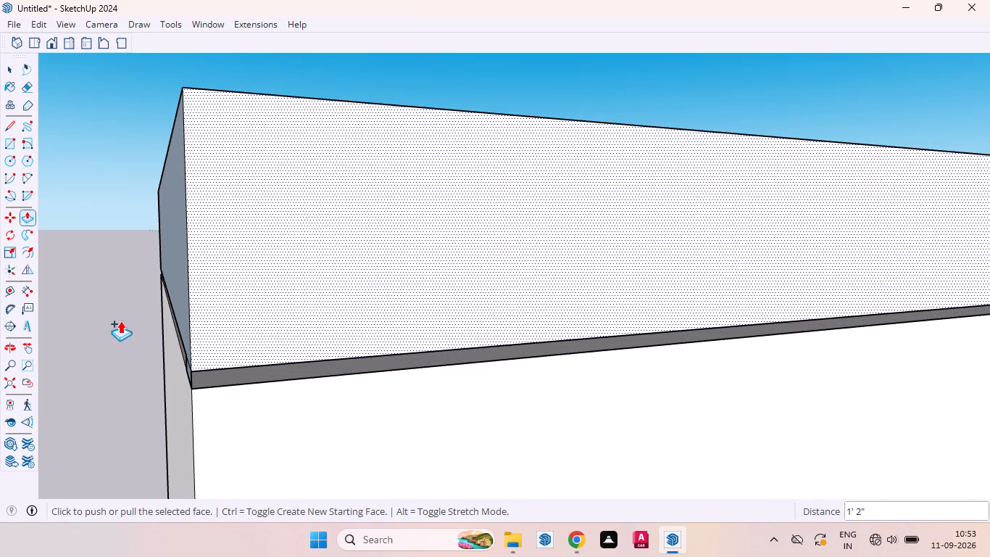
{"action": "key", "text": "space"}
{"action": "left_click", "coordinate": [120, 320]}
Delete the loose slanted line below the upper cabinets, beside the rectangular frame.
{"action": "scroll", "coordinate": [156, 273], "scroll_direction": "down", "scroll_amount": 6}
{"action": "scroll", "coordinate": [237, 222], "scroll_direction": "down", "scroll_amount": 12}
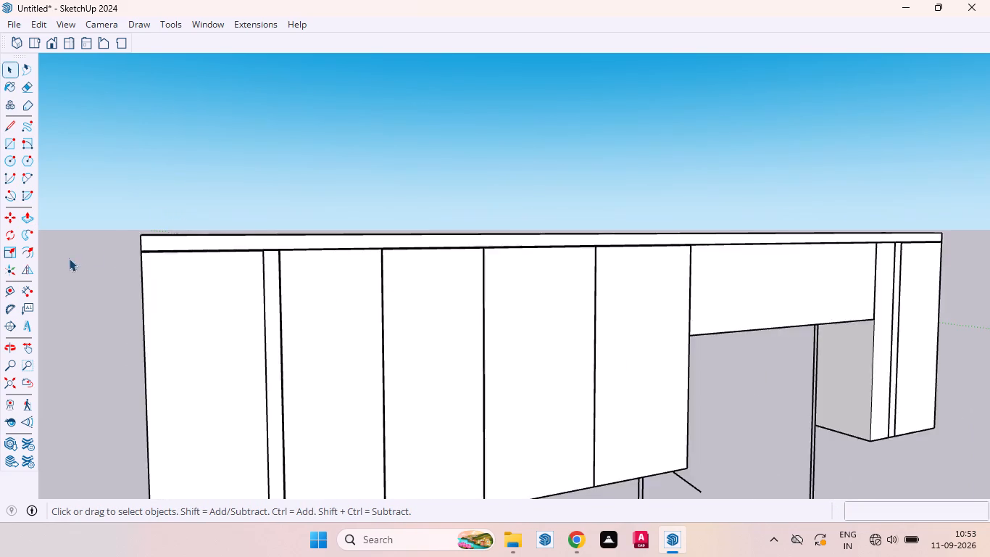
{"action": "scroll", "coordinate": [136, 247], "scroll_direction": "down", "scroll_amount": 5}
{"action": "scroll", "coordinate": [532, 224], "scroll_direction": "up", "scroll_amount": 6}
{"action": "scroll", "coordinate": [541, 222], "scroll_direction": "down", "scroll_amount": 13}
{"action": "middle_click_drag", "start_coordinate": [562, 237], "coordinate": [378, 334]}
{"action": "scroll", "coordinate": [491, 279], "scroll_direction": "up", "scroll_amount": 6}
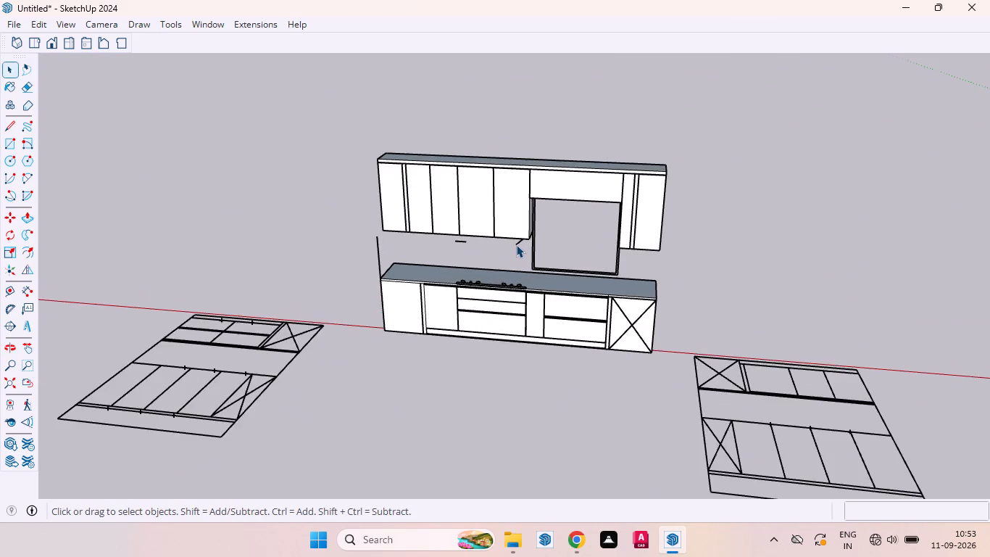
{"action": "scroll", "coordinate": [519, 241], "scroll_direction": "up", "scroll_amount": 8}
{"action": "middle_click_drag", "start_coordinate": [523, 237], "coordinate": [536, 235]}
{"action": "scroll", "coordinate": [536, 235], "scroll_direction": "up", "scroll_amount": 5}
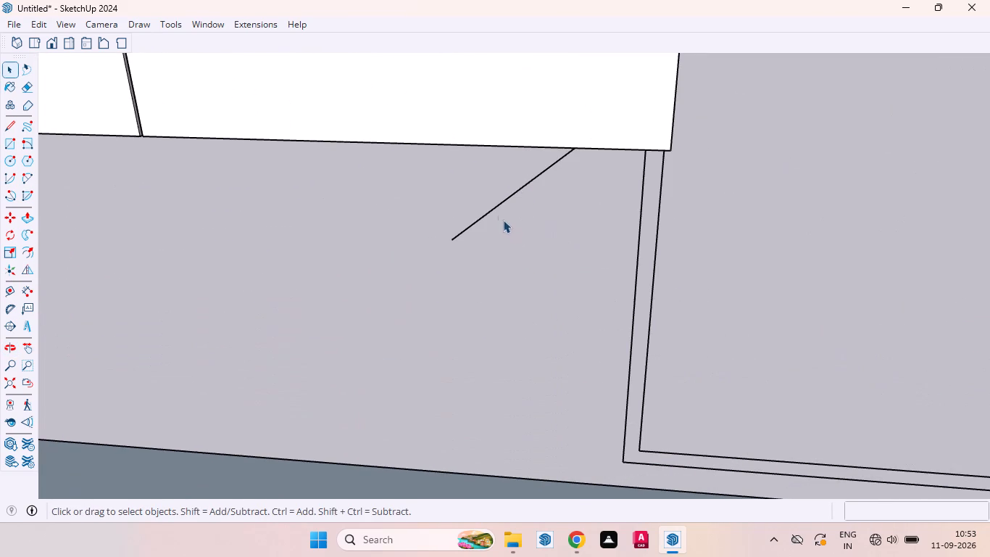
{"action": "left_click", "coordinate": [493, 210]}
{"action": "key", "text": "Delete"}
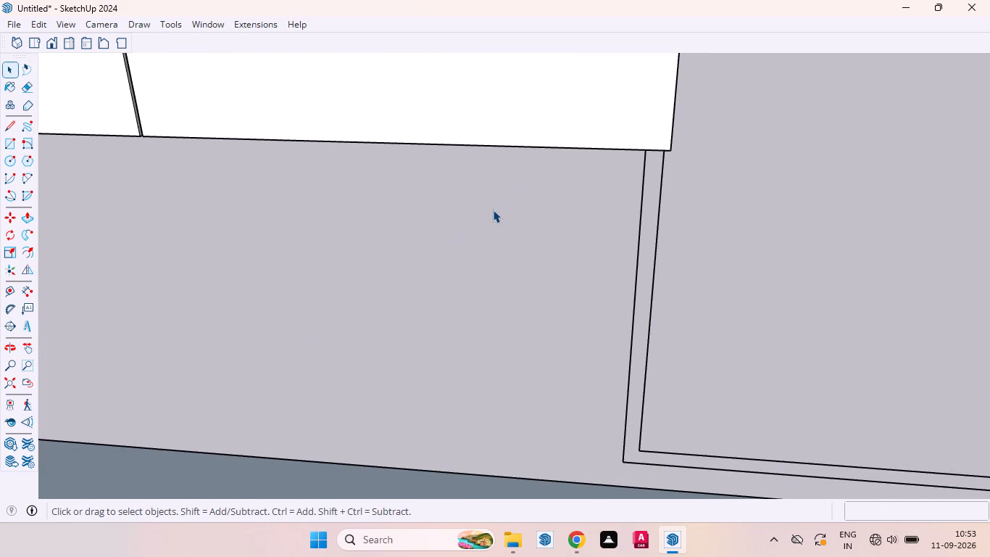
Delete the short loose line above the hob and the loose vertical line at the countertop's front corner.
{"action": "scroll", "coordinate": [494, 209], "scroll_direction": "down", "scroll_amount": 6}
{"action": "left_click_drag", "start_coordinate": [364, 202], "coordinate": [424, 226]}
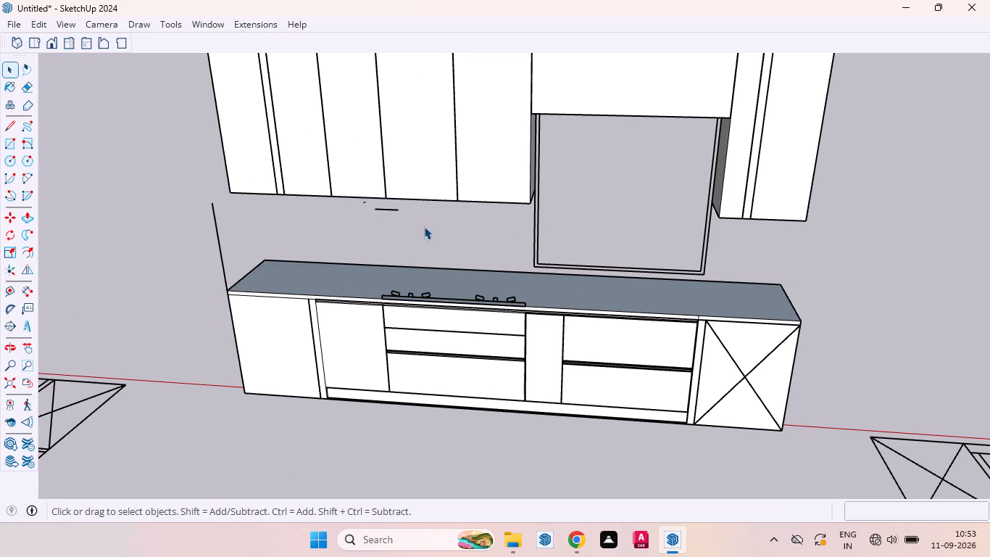
{"action": "left_click_drag", "start_coordinate": [424, 226], "coordinate": [430, 230]}
{"action": "key", "text": "Delete"}
{"action": "left_click_drag", "start_coordinate": [128, 189], "coordinate": [217, 266]}
{"action": "left_click", "coordinate": [220, 237]}
{"action": "key", "text": "Delete"}
Examine the placement of the cabinet model relative to the floor plan and the flat elevation drawings.
{"action": "scroll", "coordinate": [223, 237], "scroll_direction": "down", "scroll_amount": 3}
{"action": "middle_click_drag", "start_coordinate": [342, 248], "coordinate": [135, 163]}
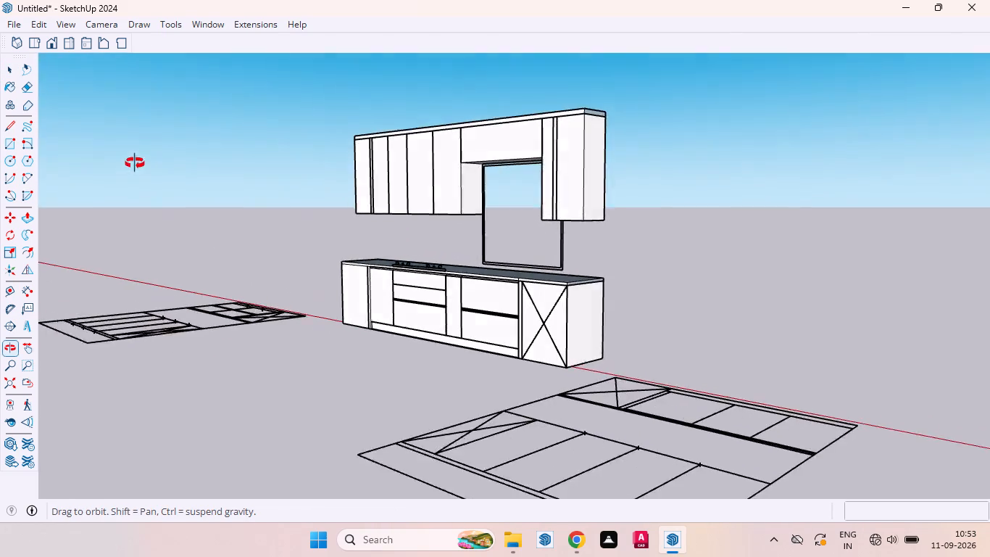
{"action": "middle_click_drag", "start_coordinate": [135, 163], "coordinate": [258, 197]}
{"action": "scroll", "coordinate": [315, 170], "scroll_direction": "down", "scroll_amount": 4}
{"action": "scroll", "coordinate": [307, 234], "scroll_direction": "down", "scroll_amount": 2}
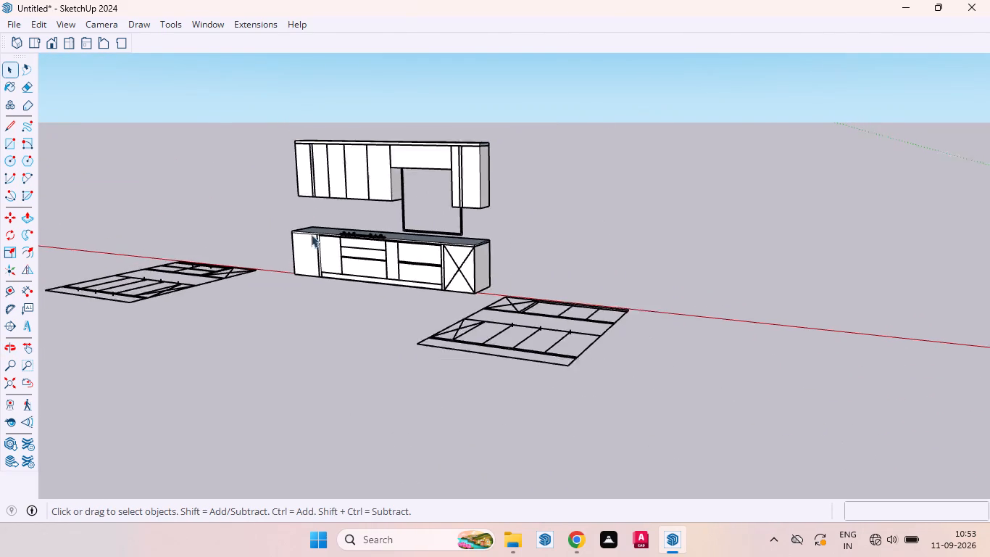
{"action": "scroll", "coordinate": [311, 234], "scroll_direction": "down", "scroll_amount": 2}
{"action": "scroll", "coordinate": [362, 285], "scroll_direction": "down", "scroll_amount": 11}
{"action": "scroll", "coordinate": [433, 281], "scroll_direction": "down", "scroll_amount": 6}
{"action": "scroll", "coordinate": [569, 319], "scroll_direction": "up", "scroll_amount": 2}
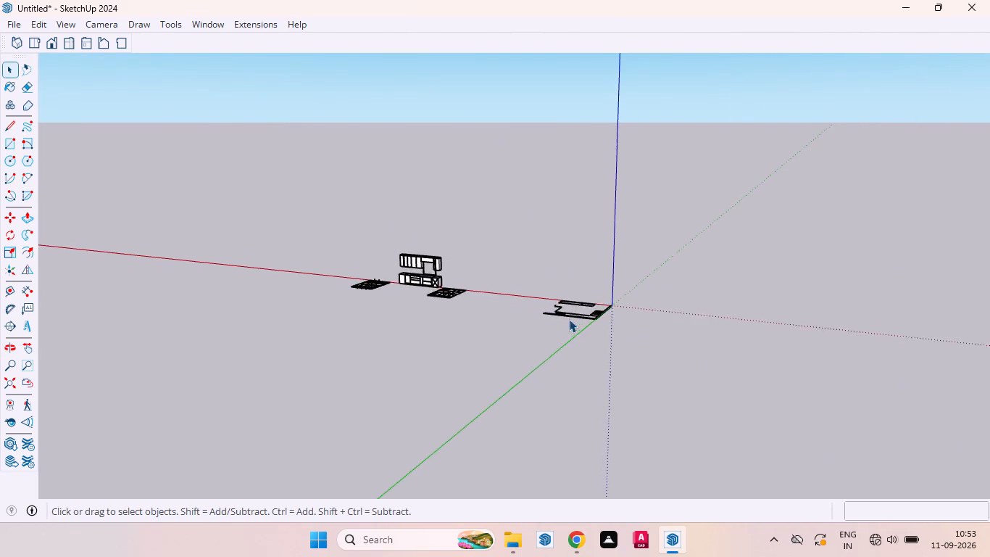
{"action": "scroll", "coordinate": [569, 319], "scroll_direction": "up", "scroll_amount": 2}
{"action": "middle_click_drag", "start_coordinate": [548, 328], "coordinate": [0, 271]}
{"action": "scroll", "coordinate": [855, 323], "scroll_direction": "up", "scroll_amount": 3}
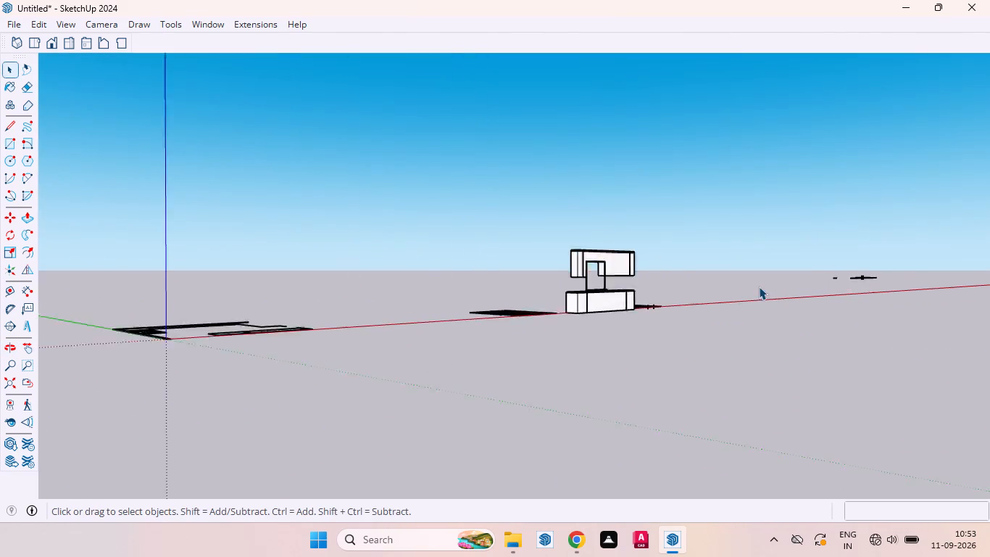
{"action": "scroll", "coordinate": [759, 286], "scroll_direction": "up", "scroll_amount": 2}
{"action": "scroll", "coordinate": [604, 279], "scroll_direction": "down", "scroll_amount": 6}
{"action": "middle_click_drag", "start_coordinate": [544, 297], "coordinate": [429, 380]}
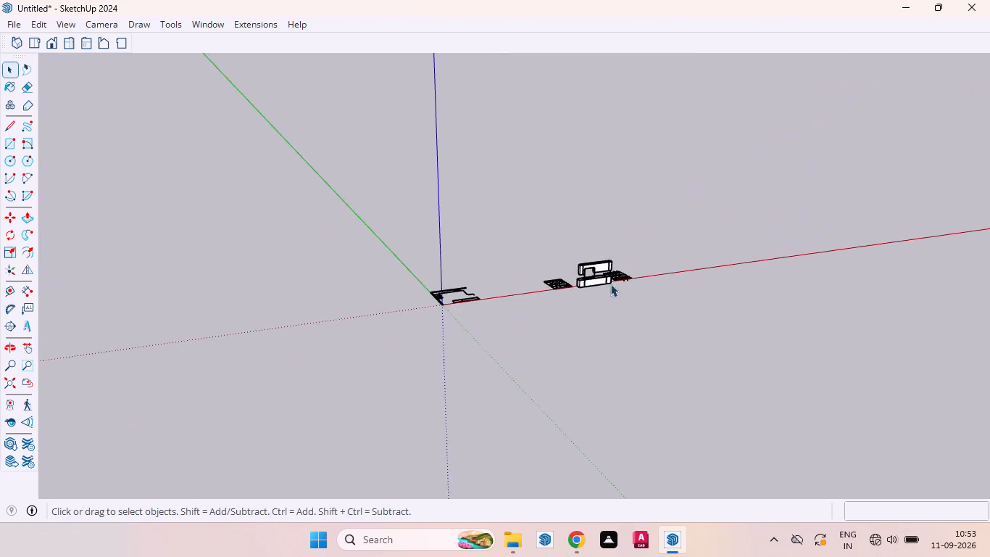
Rotate the whole kitchen cabinet model 90° about the vertical axis.
{"action": "scroll", "coordinate": [613, 281], "scroll_direction": "up", "scroll_amount": 12}
{"action": "middle_click_drag", "start_coordinate": [601, 288], "coordinate": [509, 238]}
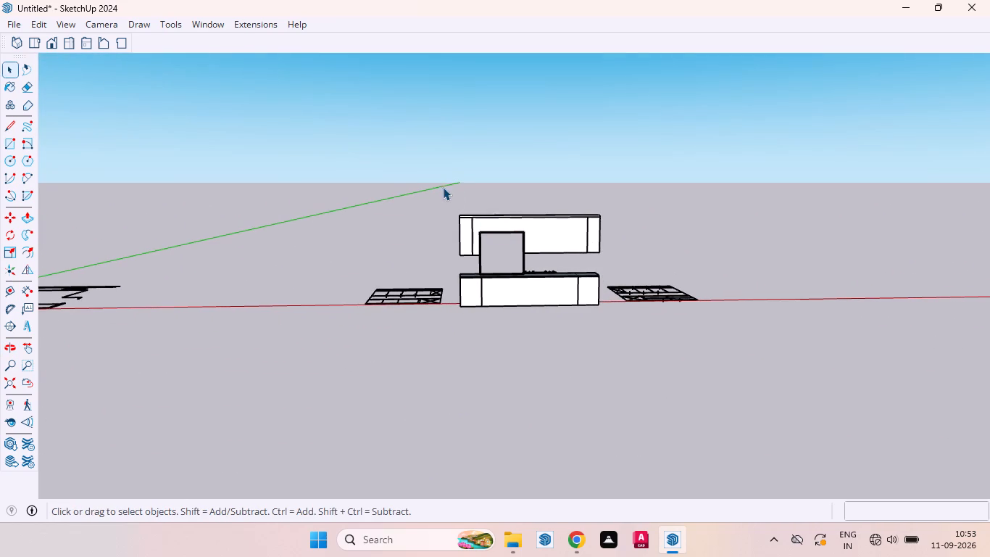
{"action": "left_click_drag", "start_coordinate": [438, 184], "coordinate": [441, 201]}
{"action": "left_click", "coordinate": [433, 196]}
{"action": "left_click_drag", "start_coordinate": [431, 186], "coordinate": [537, 295]}
{"action": "left_click", "coordinate": [469, 332]}
{"action": "left_click", "coordinate": [444, 208]}
{"action": "left_click_drag", "start_coordinate": [451, 197], "coordinate": [467, 245]}
{"action": "left_click_drag", "start_coordinate": [467, 245], "coordinate": [608, 329]}
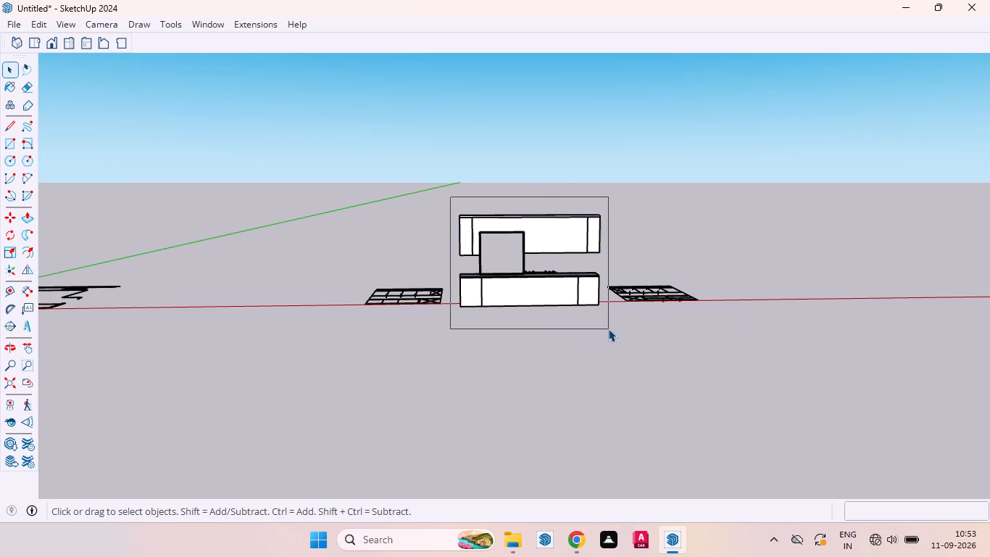
{"action": "left_click_drag", "start_coordinate": [608, 329], "coordinate": [606, 325]}
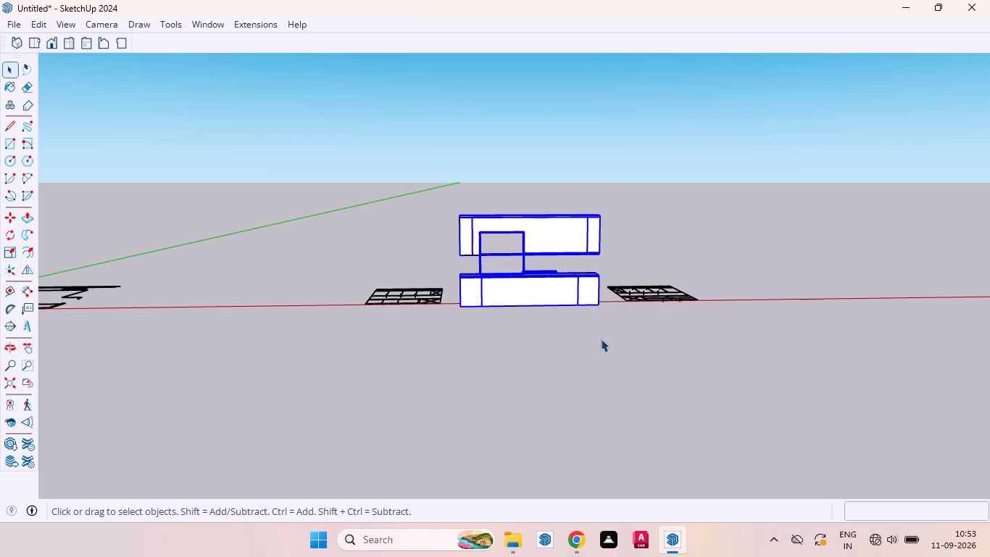
{"action": "key", "text": "q"}
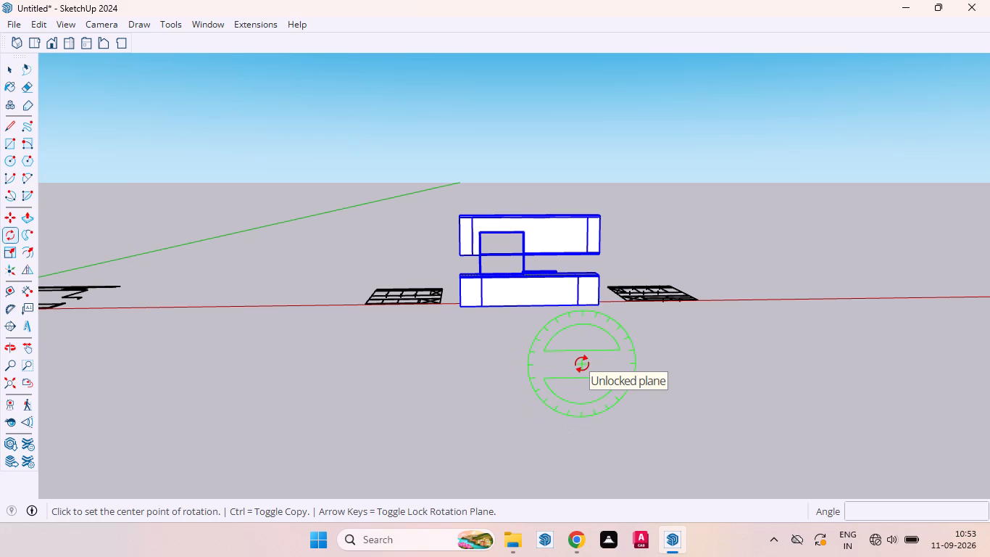
{"action": "key", "text": "Up"}
{"action": "left_click", "coordinate": [564, 366]}
{"action": "left_click", "coordinate": [489, 365]}
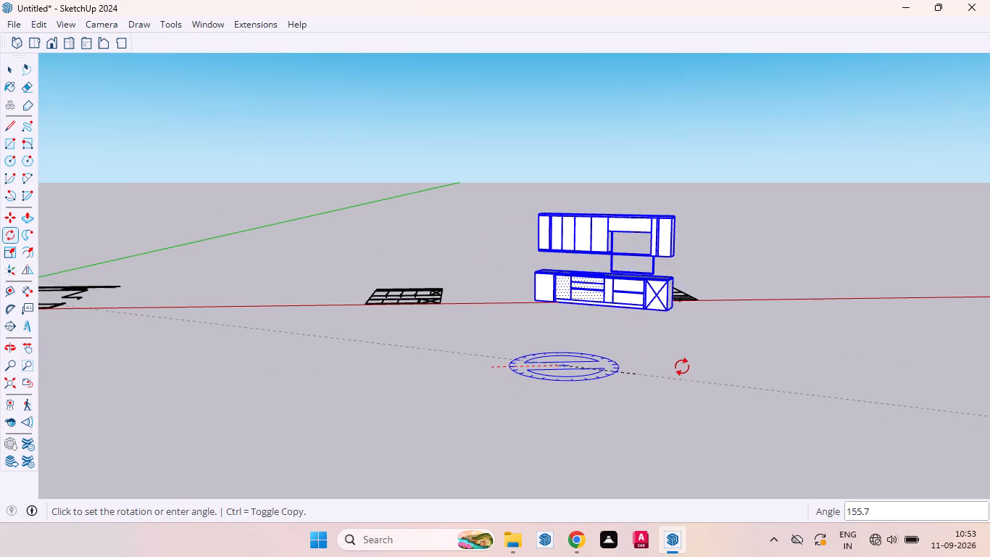
{"action": "type", "text": "90"}
{"action": "key", "text": "Return"}
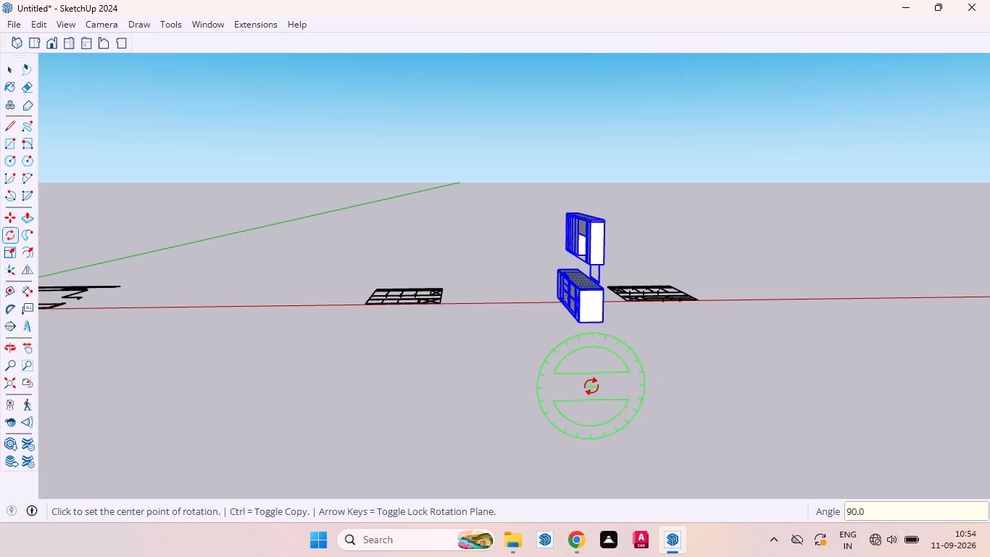
Rotate the selected cabinet model a further 90° about the vertical axis.
{"action": "key", "text": "Up"}
{"action": "left_click", "coordinate": [580, 392]}
{"action": "left_click", "coordinate": [662, 390]}
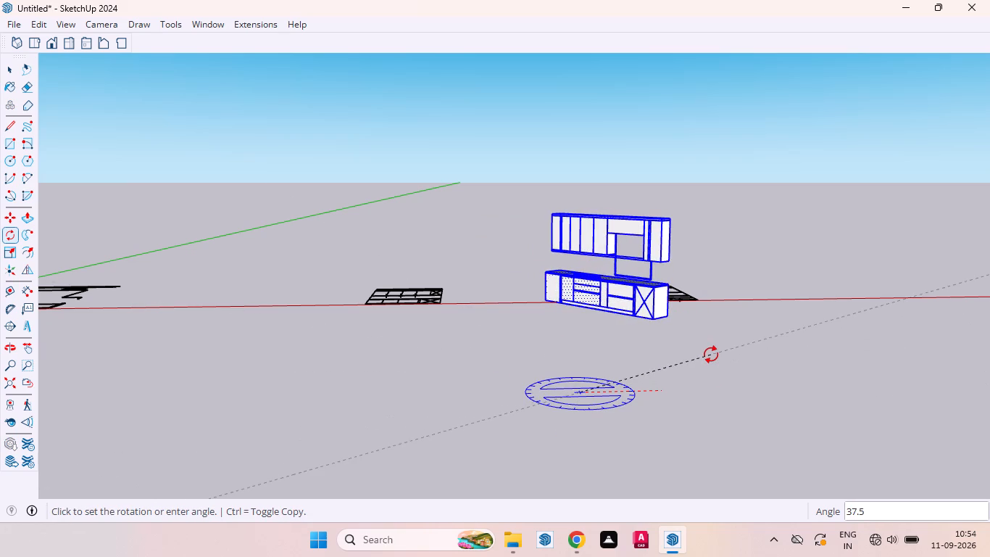
{"action": "type", "text": "90"}
{"action": "key", "text": "Return"}
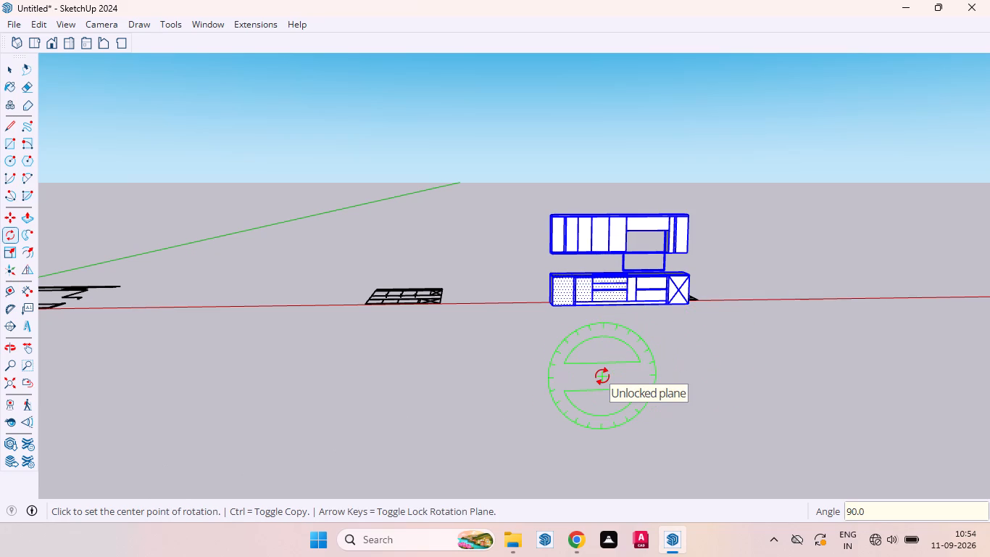
Move the cabinet model about 36' along the red axis, between the floor plan and the flat elevation drawings.
{"action": "key", "text": "m"}
{"action": "left_click", "coordinate": [644, 355]}
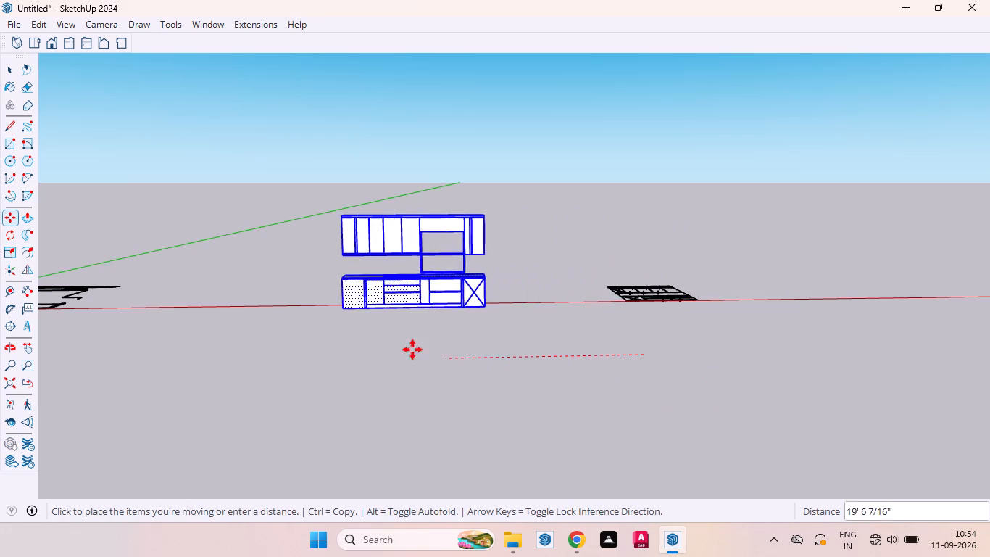
{"action": "left_click", "coordinate": [272, 366]}
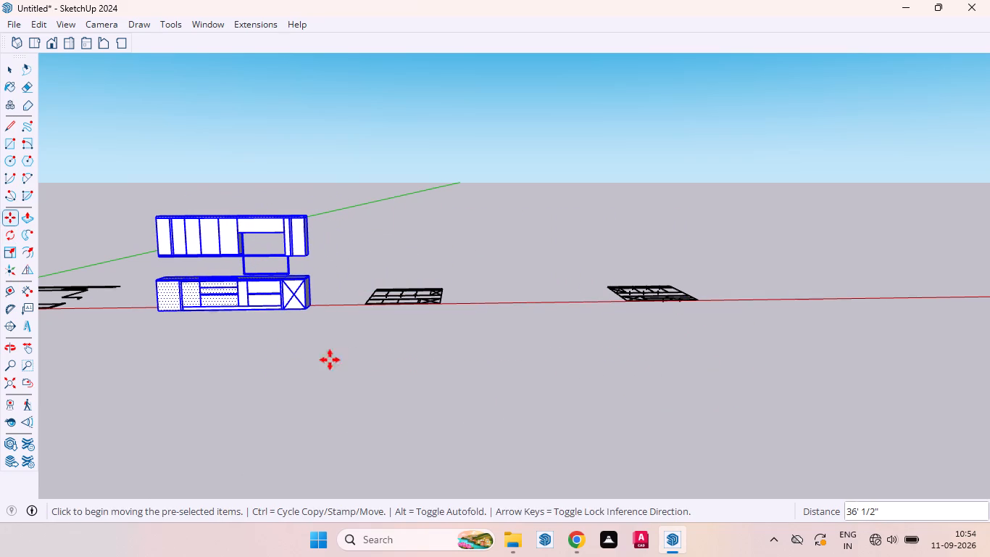
{"action": "key", "text": "space"}
{"action": "left_click", "coordinate": [280, 358]}
Examine the upper cabinets' top band and door joints, and the cabinet model's position relative to the floor plan.
{"action": "scroll", "coordinate": [599, 325], "scroll_direction": "down", "scroll_amount": 3}
{"action": "scroll", "coordinate": [359, 257], "scroll_direction": "up", "scroll_amount": 3}
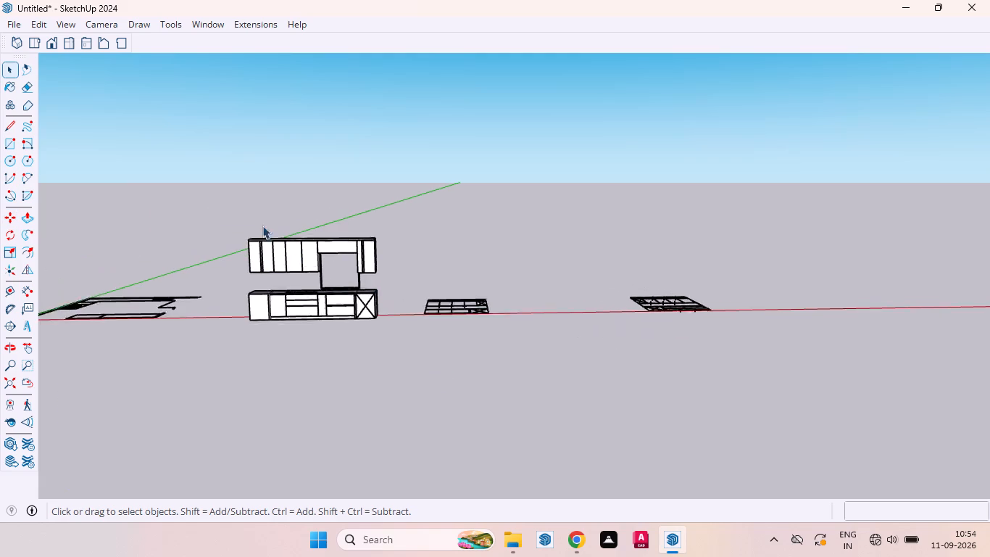
{"action": "scroll", "coordinate": [262, 226], "scroll_direction": "up", "scroll_amount": 8}
{"action": "scroll", "coordinate": [256, 288], "scroll_direction": "up", "scroll_amount": 3}
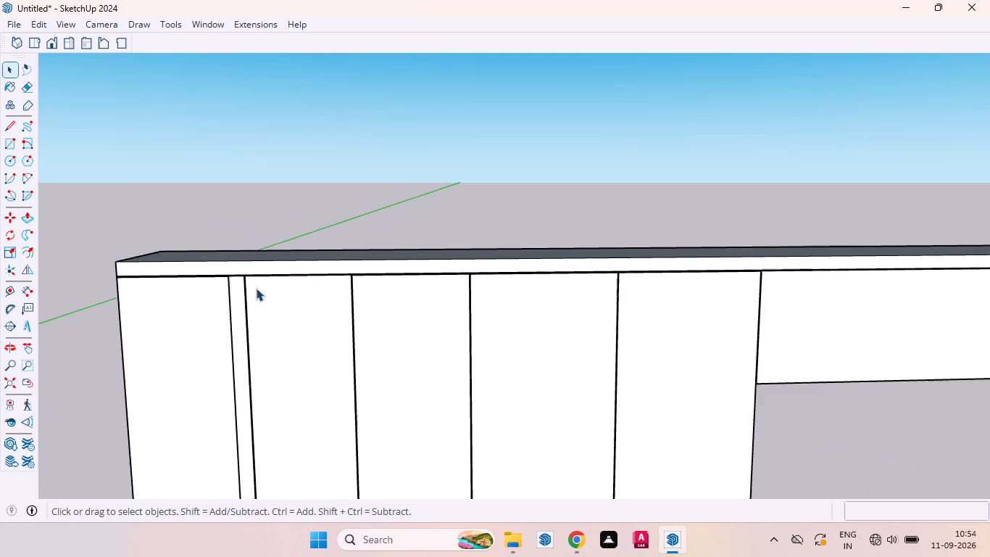
{"action": "scroll", "coordinate": [256, 288], "scroll_direction": "up", "scroll_amount": 3}
{"action": "scroll", "coordinate": [225, 275], "scroll_direction": "down", "scroll_amount": 1}
{"action": "scroll", "coordinate": [225, 275], "scroll_direction": "up", "scroll_amount": 6}
{"action": "middle_click_drag", "start_coordinate": [238, 292], "coordinate": [407, 261]}
{"action": "scroll", "coordinate": [338, 213], "scroll_direction": "down", "scroll_amount": 2}
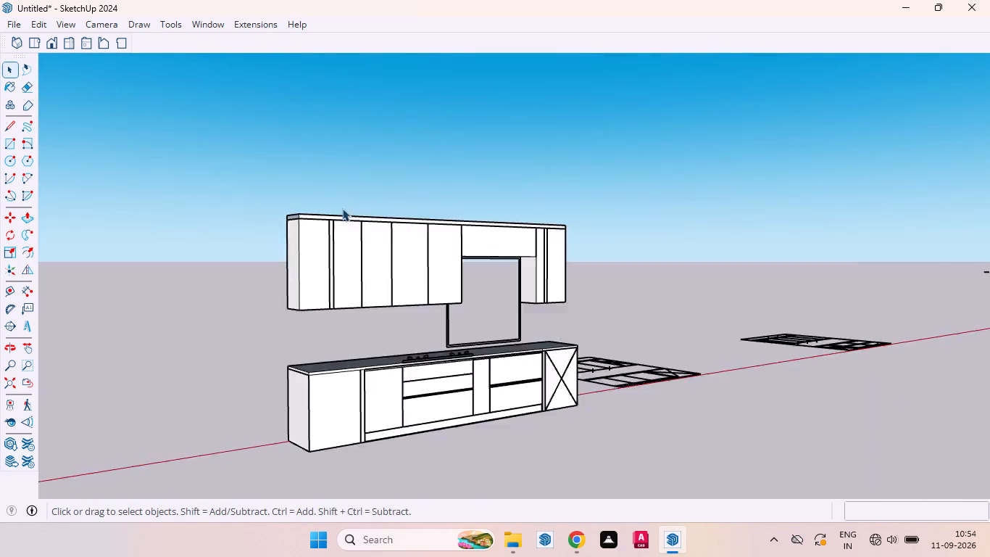
{"action": "scroll", "coordinate": [342, 208], "scroll_direction": "down", "scroll_amount": 2}
{"action": "scroll", "coordinate": [335, 241], "scroll_direction": "up", "scroll_amount": 20}
{"action": "scroll", "coordinate": [335, 241], "scroll_direction": "up", "scroll_amount": 2}
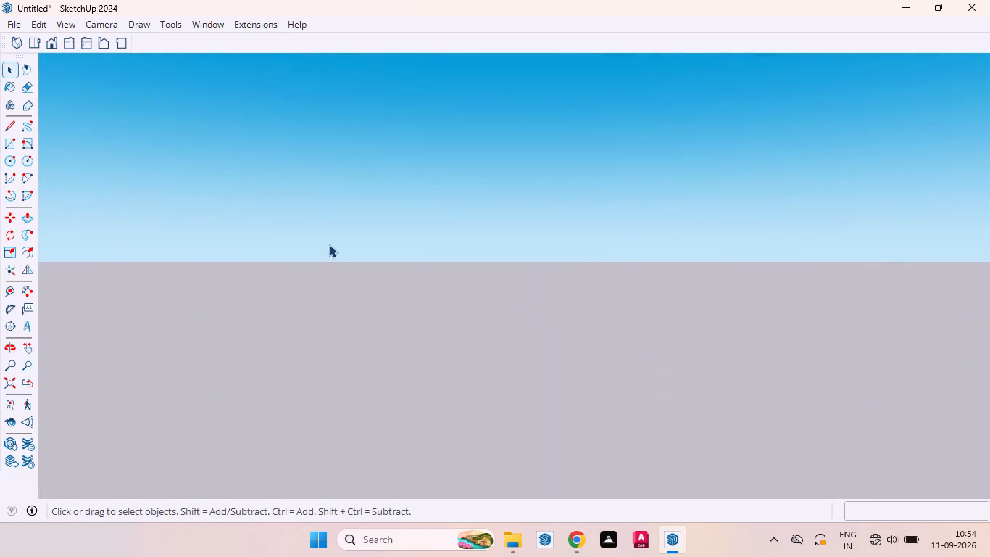
{"action": "scroll", "coordinate": [327, 268], "scroll_direction": "down", "scroll_amount": 5}
{"action": "scroll", "coordinate": [322, 210], "scroll_direction": "up", "scroll_amount": 6}
{"action": "scroll", "coordinate": [299, 226], "scroll_direction": "down", "scroll_amount": 1}
{"action": "scroll", "coordinate": [299, 226], "scroll_direction": "up", "scroll_amount": 14}
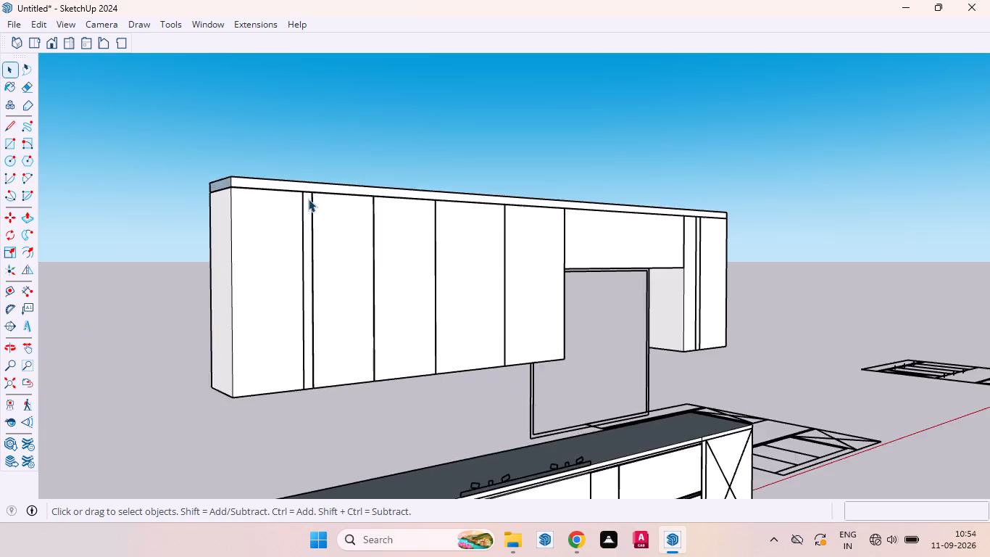
{"action": "scroll", "coordinate": [308, 199], "scroll_direction": "up", "scroll_amount": 19}
{"action": "middle_click_drag", "start_coordinate": [316, 177], "coordinate": [362, 192]}
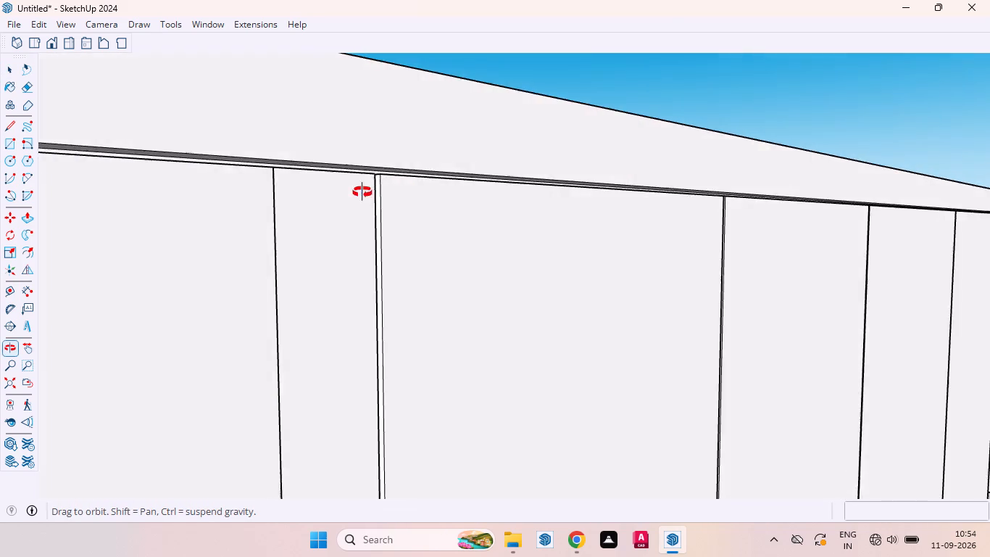
{"action": "middle_click_drag", "start_coordinate": [362, 192], "coordinate": [235, 273]}
{"action": "scroll", "coordinate": [241, 197], "scroll_direction": "down", "scroll_amount": 6}
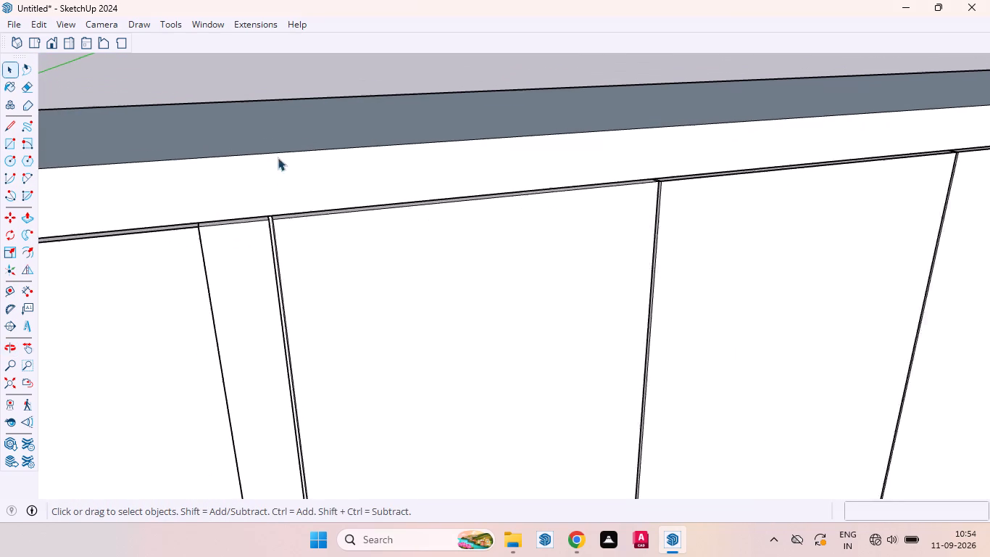
{"action": "scroll", "coordinate": [288, 143], "scroll_direction": "down", "scroll_amount": 8}
{"action": "scroll", "coordinate": [565, 188], "scroll_direction": "down", "scroll_amount": 3}
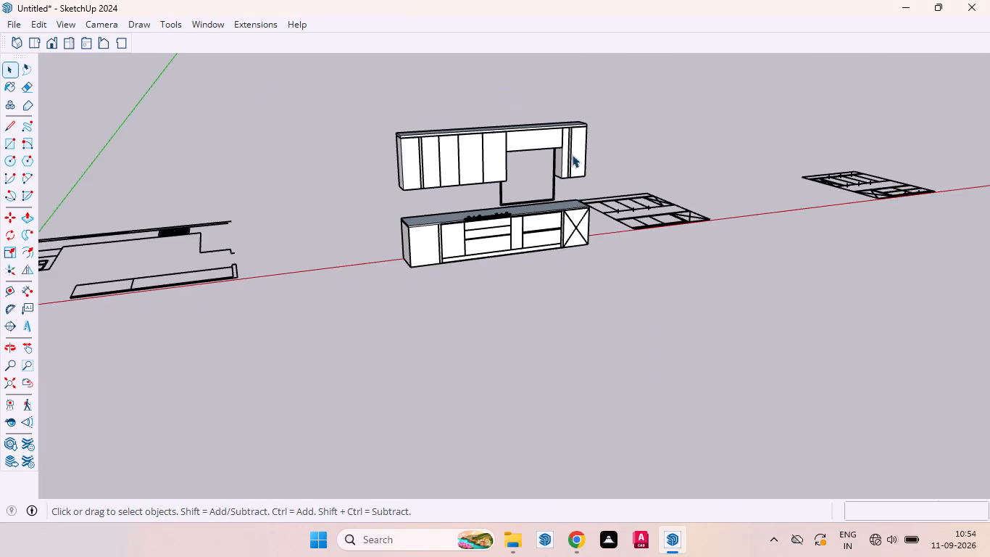
{"action": "middle_click_drag", "start_coordinate": [572, 154], "coordinate": [554, 195]}
{"action": "scroll", "coordinate": [380, 75], "scroll_direction": "down", "scroll_amount": 4}
{"action": "middle_click_drag", "start_coordinate": [373, 103], "coordinate": [611, 160]}
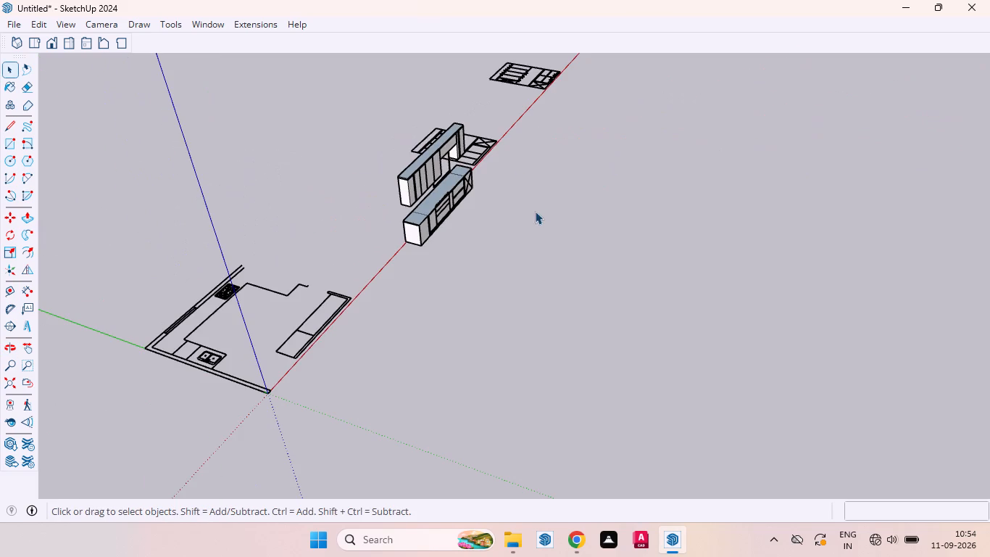
{"action": "right_click", "coordinate": [529, 234]}
{"action": "left_click", "coordinate": [466, 324]}
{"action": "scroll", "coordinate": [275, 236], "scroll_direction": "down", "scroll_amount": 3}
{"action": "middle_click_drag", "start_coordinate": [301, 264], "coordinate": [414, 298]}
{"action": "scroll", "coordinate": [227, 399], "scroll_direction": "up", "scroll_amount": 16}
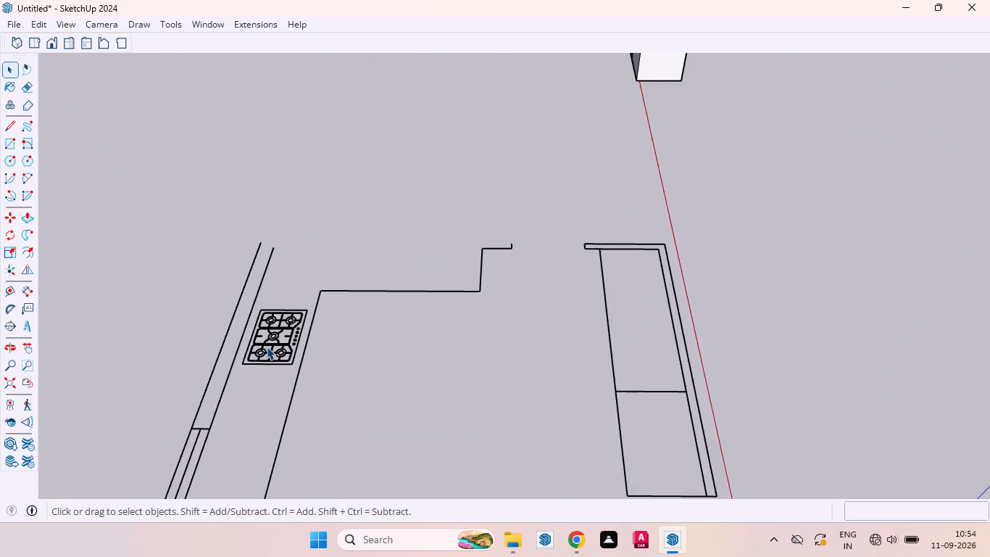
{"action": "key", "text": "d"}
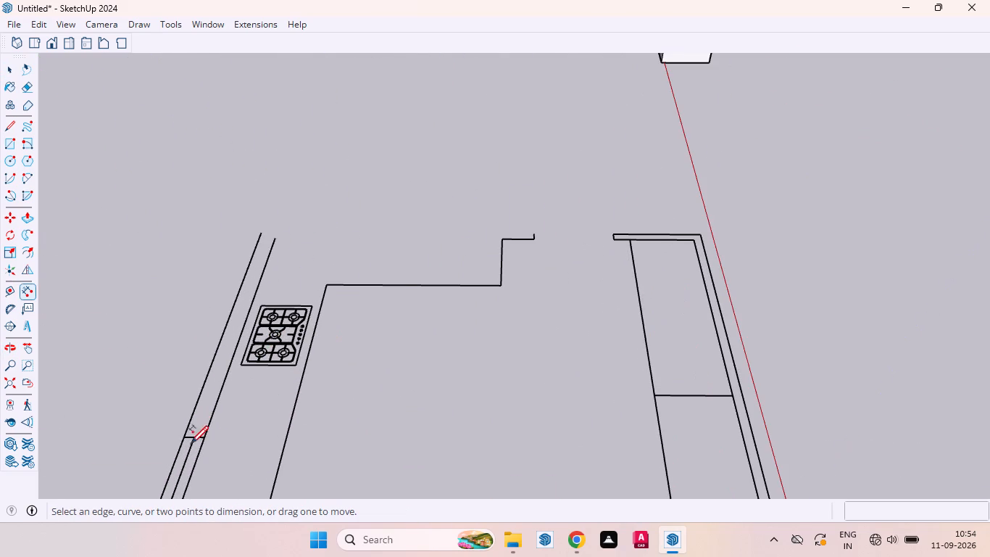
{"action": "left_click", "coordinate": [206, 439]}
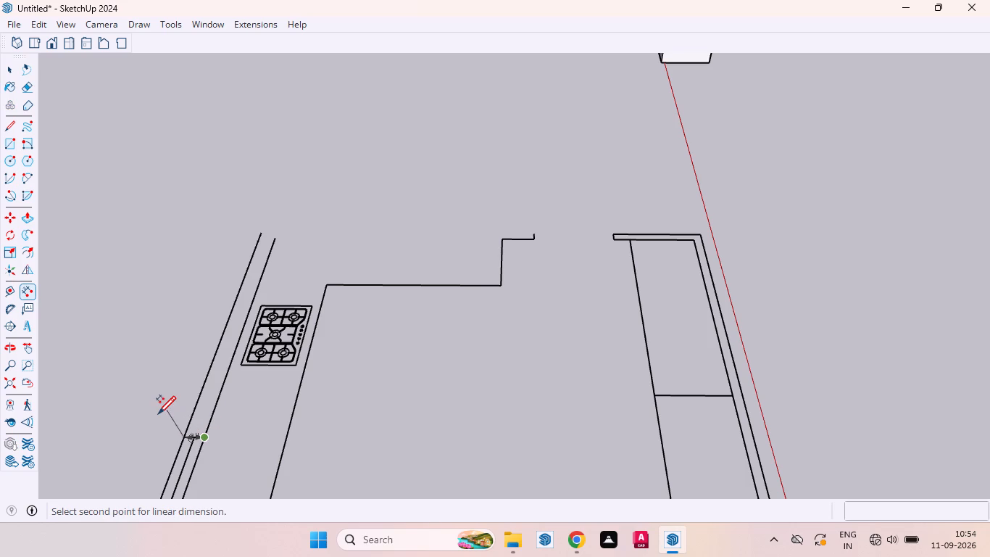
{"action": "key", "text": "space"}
Examine the cabinet model's end and underside alongside the floor plan and elevation drawings.
{"action": "scroll", "coordinate": [312, 337], "scroll_direction": "down", "scroll_amount": 5}
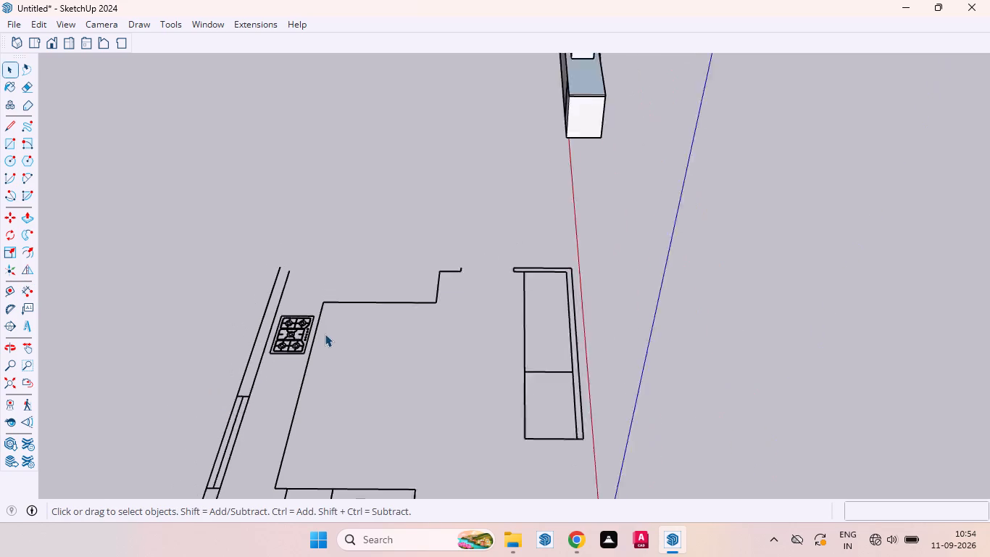
{"action": "scroll", "coordinate": [325, 334], "scroll_direction": "down", "scroll_amount": 8}
{"action": "scroll", "coordinate": [503, 213], "scroll_direction": "up", "scroll_amount": 6}
{"action": "middle_click_drag", "start_coordinate": [442, 217], "coordinate": [523, 174]}
{"action": "scroll", "coordinate": [512, 199], "scroll_direction": "up", "scroll_amount": 1}
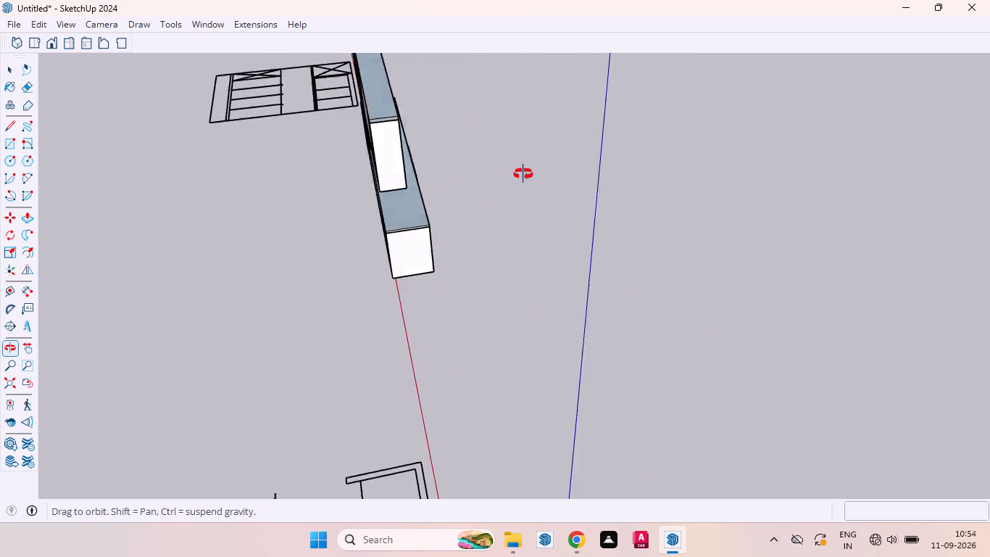
{"action": "middle_click_drag", "start_coordinate": [523, 174], "coordinate": [527, 146]}
{"action": "scroll", "coordinate": [417, 292], "scroll_direction": "down", "scroll_amount": 4}
{"action": "middle_click_drag", "start_coordinate": [423, 292], "coordinate": [399, 170]}
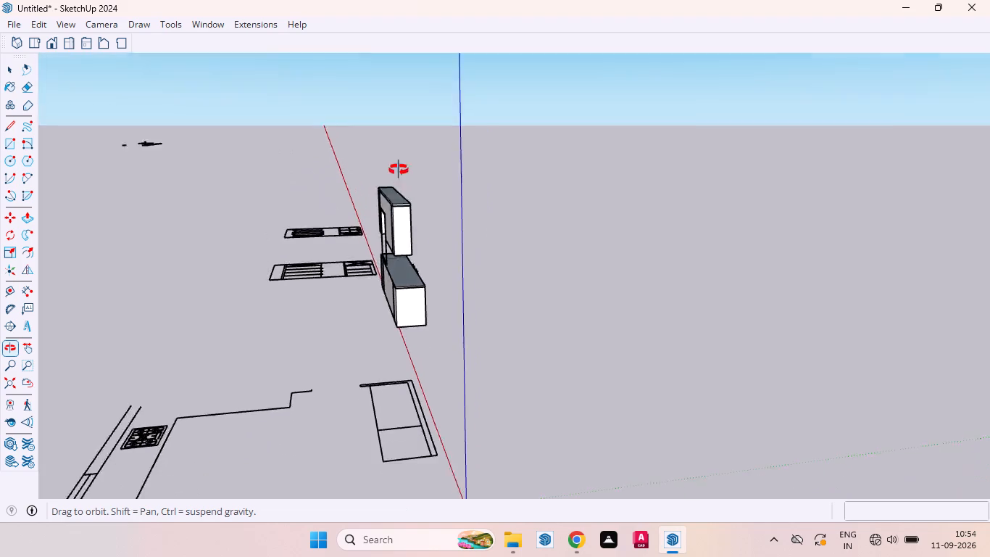
{"action": "middle_click_drag", "start_coordinate": [399, 170], "coordinate": [364, 128]}
{"action": "scroll", "coordinate": [451, 349], "scroll_direction": "up", "scroll_amount": 6}
{"action": "middle_click_drag", "start_coordinate": [418, 346], "coordinate": [418, 313]}
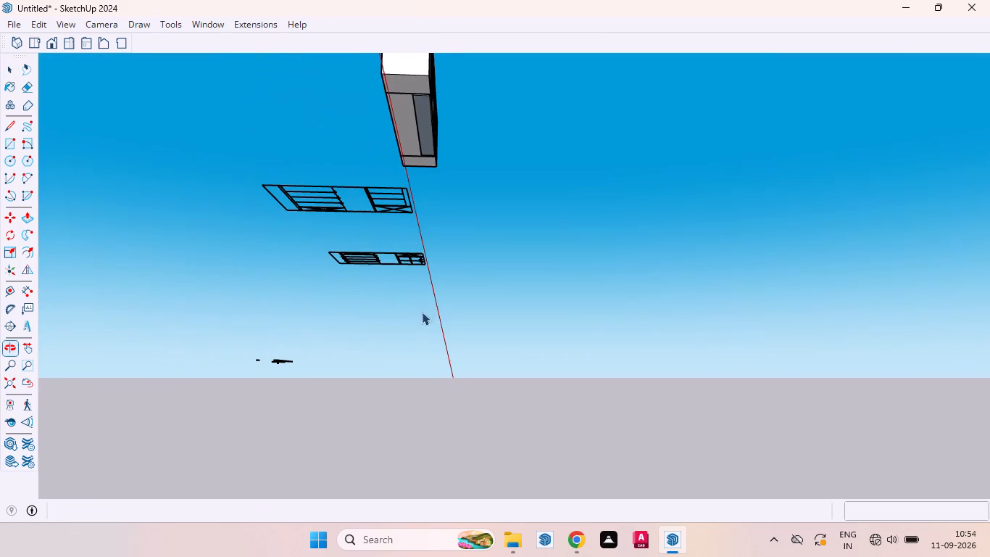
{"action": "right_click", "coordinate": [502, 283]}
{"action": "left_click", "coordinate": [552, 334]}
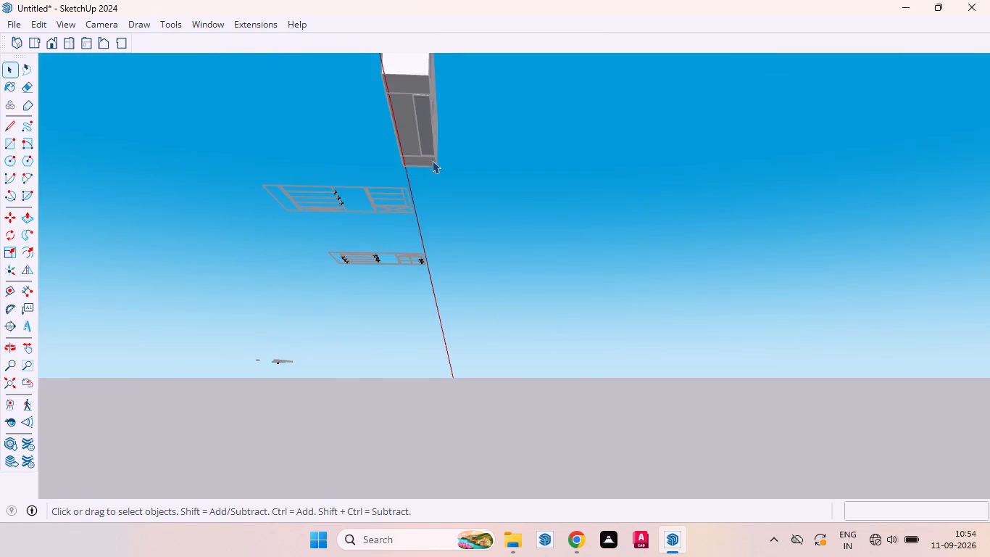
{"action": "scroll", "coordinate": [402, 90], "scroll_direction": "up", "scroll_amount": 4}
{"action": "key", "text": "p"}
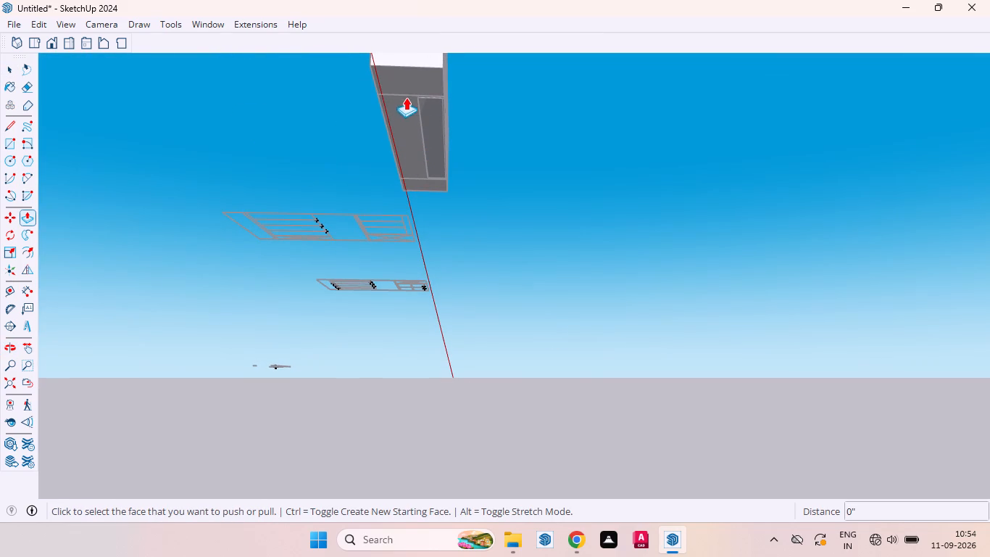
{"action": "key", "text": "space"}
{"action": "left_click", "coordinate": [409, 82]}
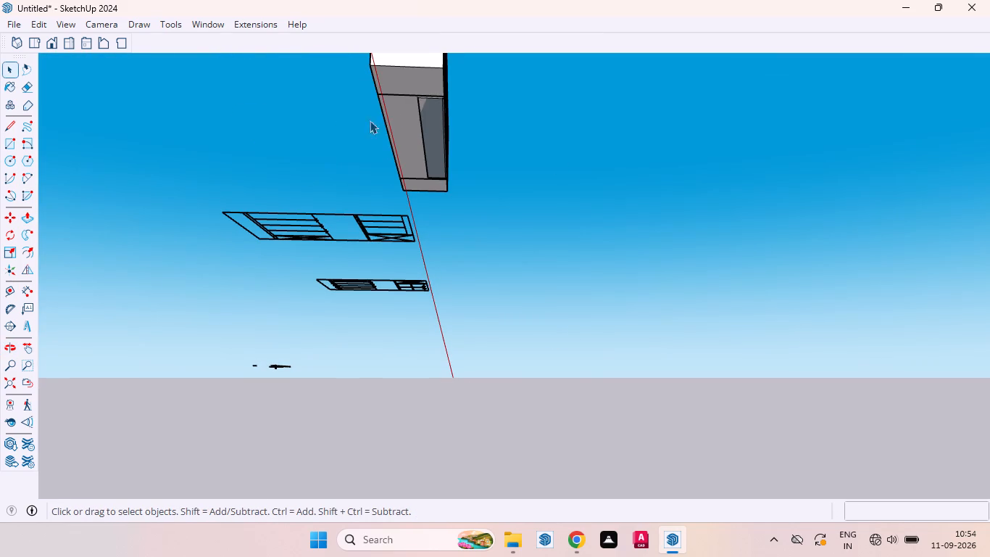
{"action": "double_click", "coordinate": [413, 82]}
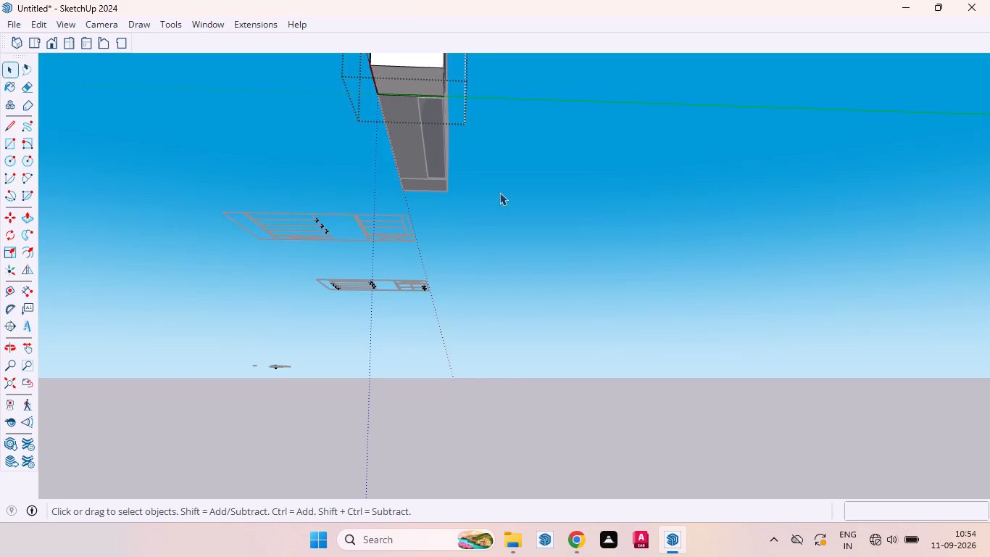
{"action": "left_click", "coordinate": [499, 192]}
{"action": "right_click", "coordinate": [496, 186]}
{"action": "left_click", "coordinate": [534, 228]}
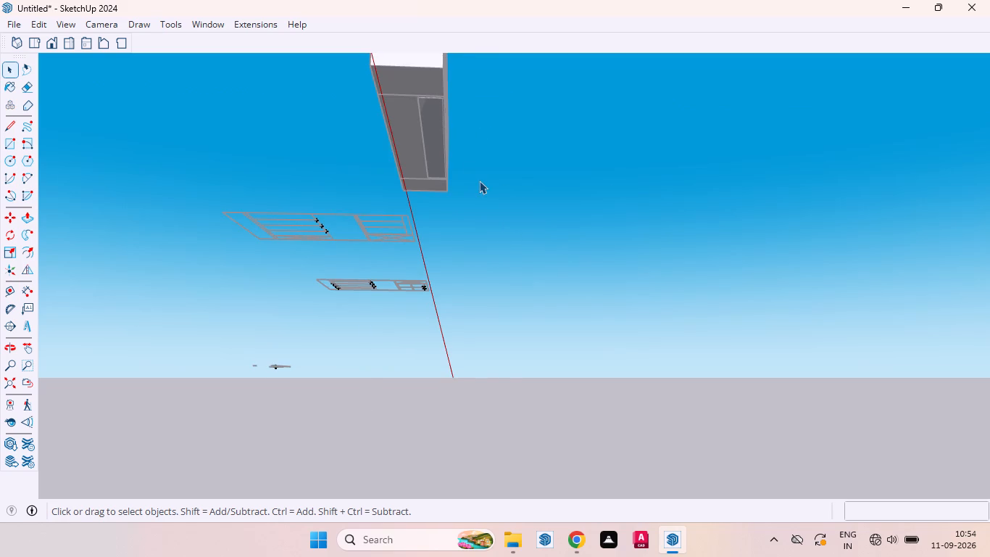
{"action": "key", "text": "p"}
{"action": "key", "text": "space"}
Draw a rectangle over the whole underside of the base cabinets, from the rear corner to the diagonally opposite front corner.
{"action": "key", "text": "r"}
{"action": "middle_click_drag", "start_coordinate": [436, 144], "coordinate": [373, 141]}
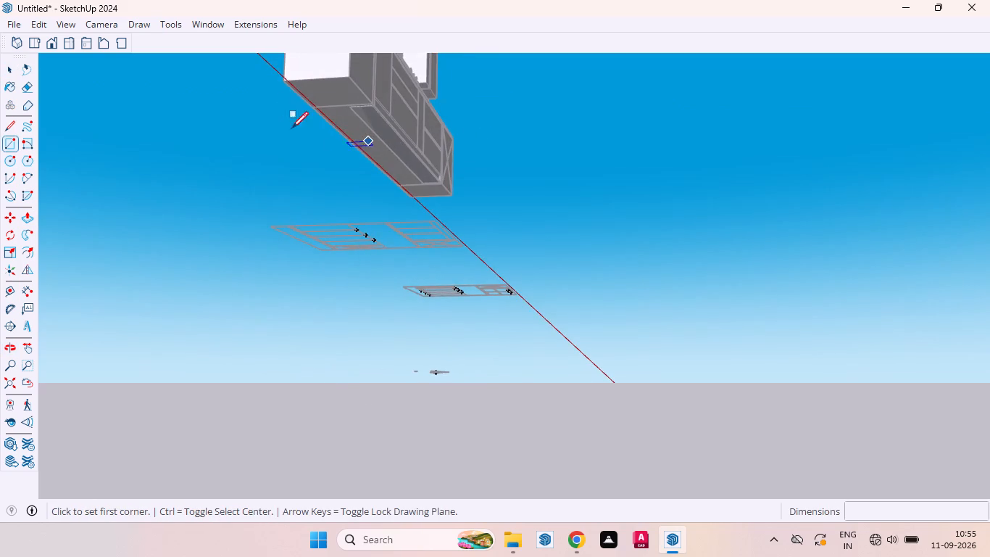
{"action": "scroll", "coordinate": [293, 81], "scroll_direction": "up", "scroll_amount": 13}
{"action": "left_click", "coordinate": [276, 81]}
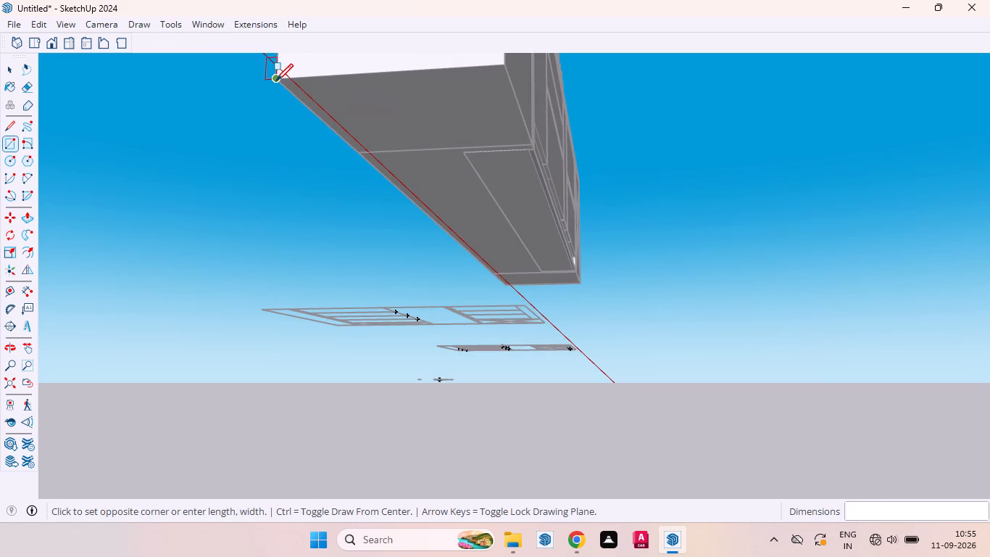
{"action": "left_click", "coordinate": [579, 282]}
{"action": "key", "text": "space"}
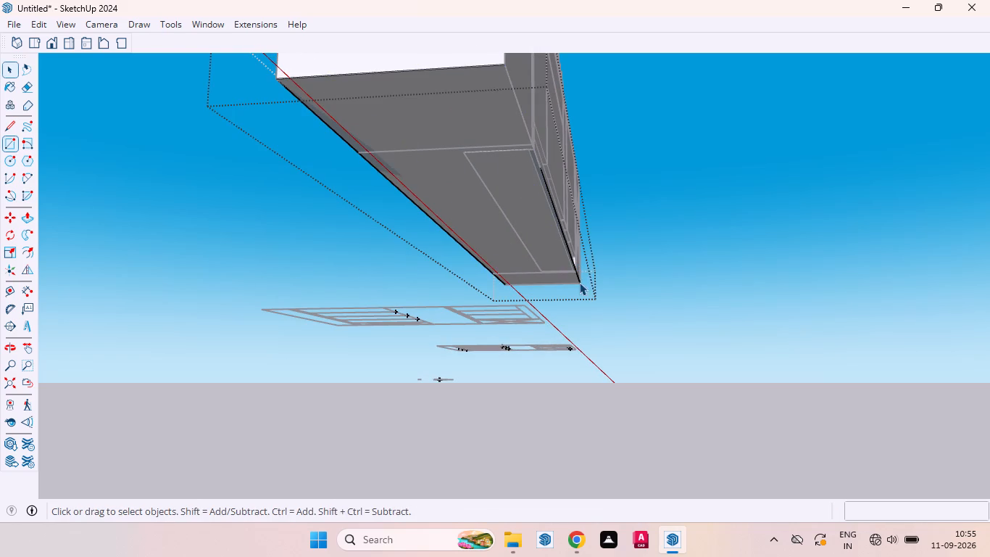
Extrude the rectangle beneath the base cabinets 6" downward as a plinth and close its group.
{"action": "key", "text": "p"}
{"action": "left_click_drag", "start_coordinate": [453, 113], "coordinate": [447, 133]}
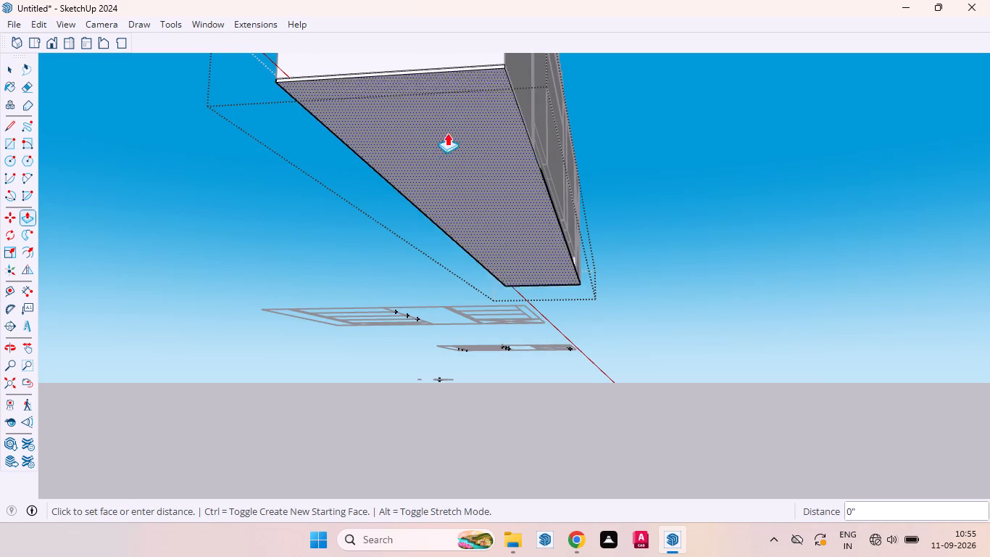
{"action": "left_click_drag", "start_coordinate": [447, 133], "coordinate": [446, 154]}
{"action": "key", "text": "6"}
{"action": "key", "text": "Return"}
{"action": "key", "text": "space"}
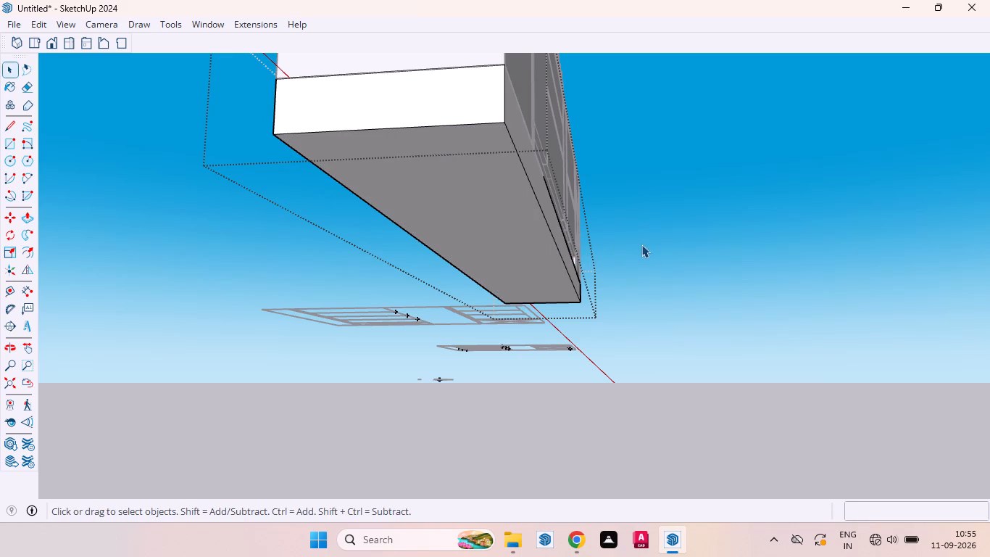
{"action": "middle_click_drag", "start_coordinate": [325, 191], "coordinate": [444, 223]}
{"action": "scroll", "coordinate": [371, 209], "scroll_direction": "down", "scroll_amount": 3}
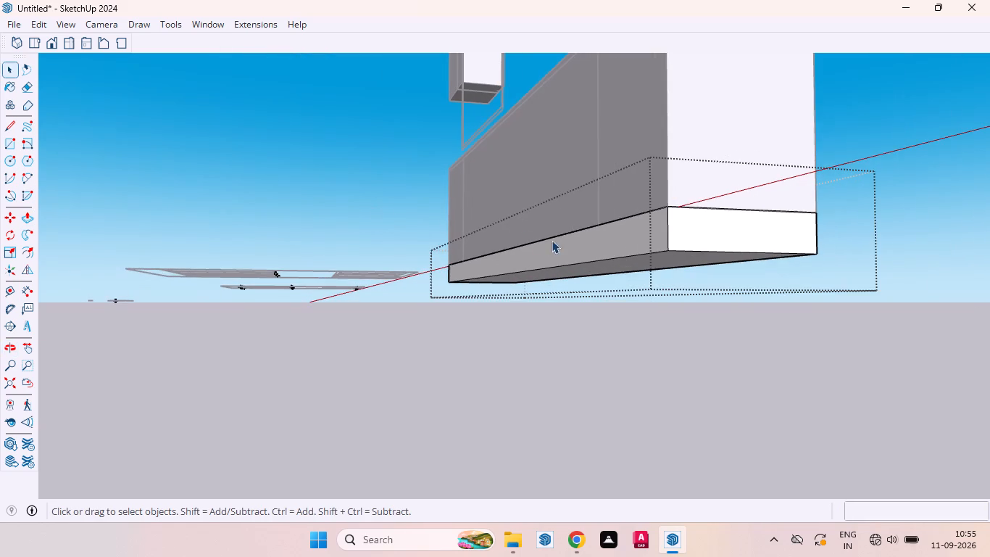
{"action": "scroll", "coordinate": [374, 208], "scroll_direction": "down", "scroll_amount": 4}
{"action": "scroll", "coordinate": [570, 228], "scroll_direction": "up", "scroll_amount": 5}
{"action": "left_click", "coordinate": [559, 228]}
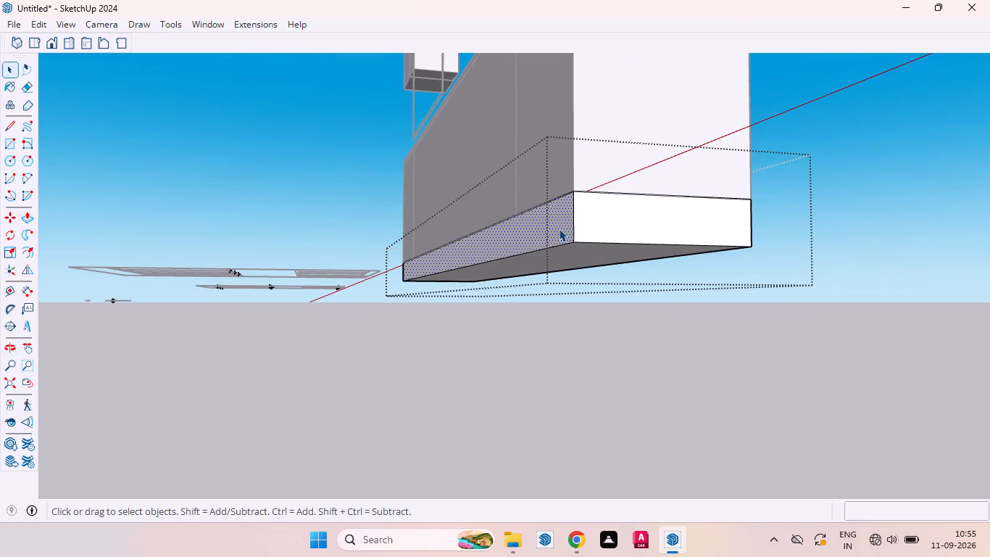
{"action": "left_click", "coordinate": [558, 303]}
Check the plinth's geometry, leave its group and start a new empty group.
{"action": "middle_click_drag", "start_coordinate": [512, 272], "coordinate": [582, 313]}
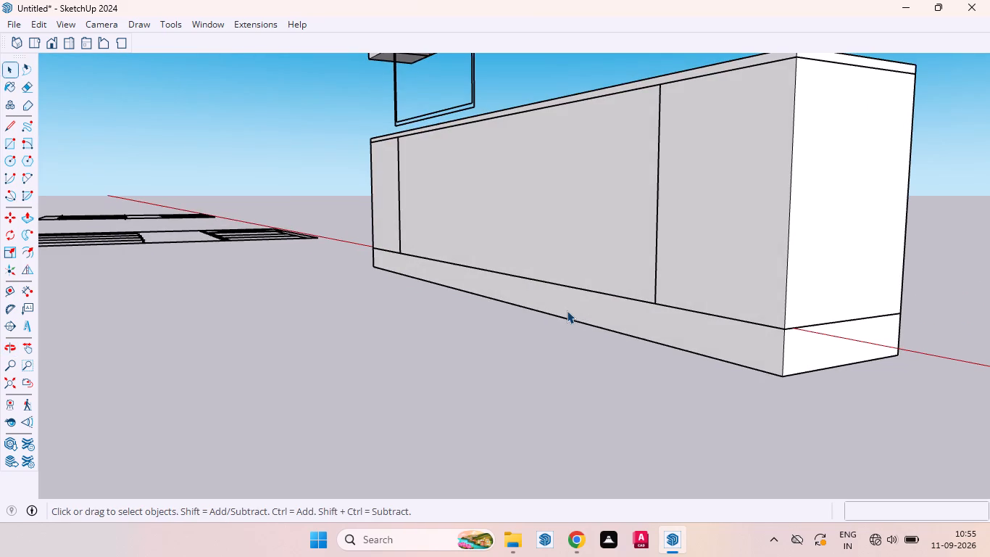
{"action": "left_click", "coordinate": [567, 310]}
{"action": "double_click", "coordinate": [562, 304]}
{"action": "left_click", "coordinate": [562, 304]}
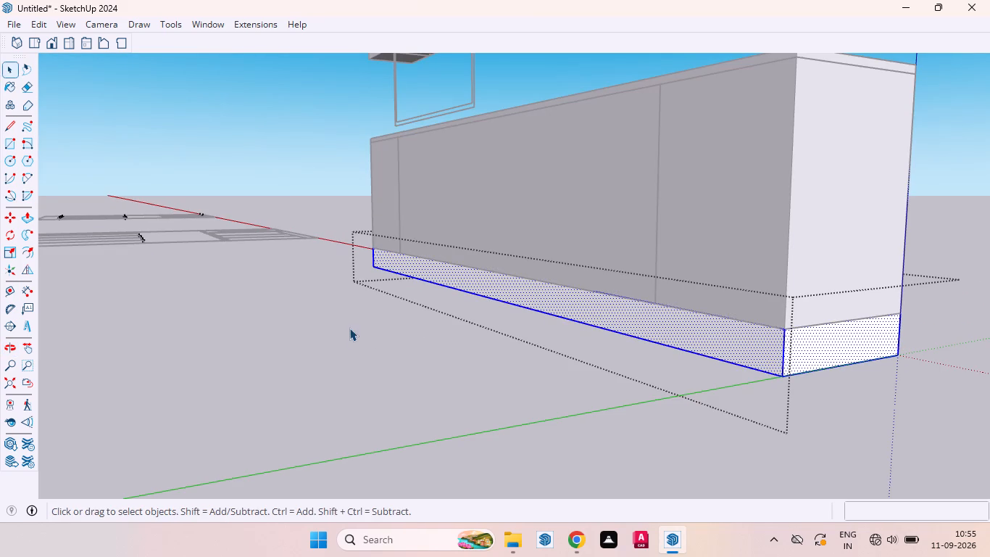
{"action": "left_click", "coordinate": [313, 349]}
{"action": "right_click", "coordinate": [326, 326]}
{"action": "left_click", "coordinate": [379, 371]}
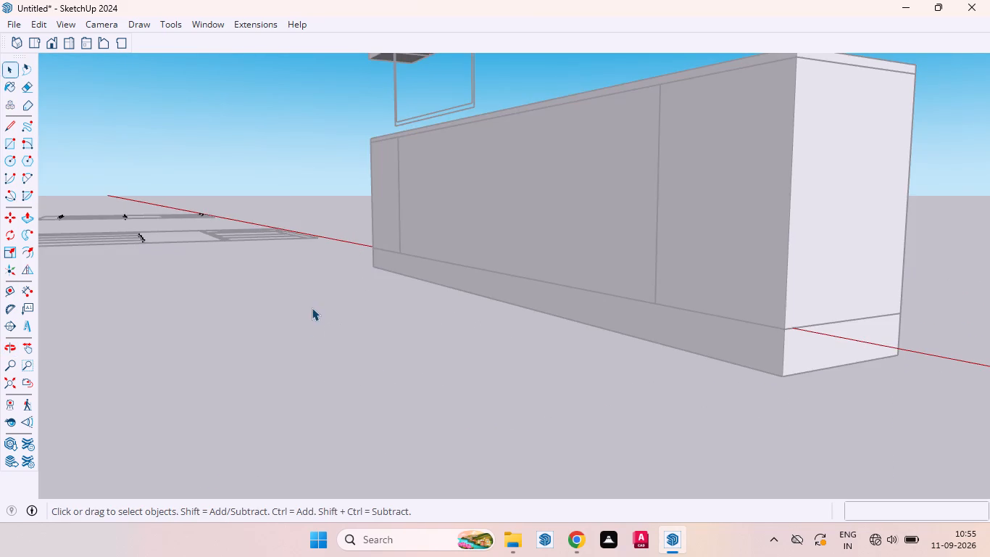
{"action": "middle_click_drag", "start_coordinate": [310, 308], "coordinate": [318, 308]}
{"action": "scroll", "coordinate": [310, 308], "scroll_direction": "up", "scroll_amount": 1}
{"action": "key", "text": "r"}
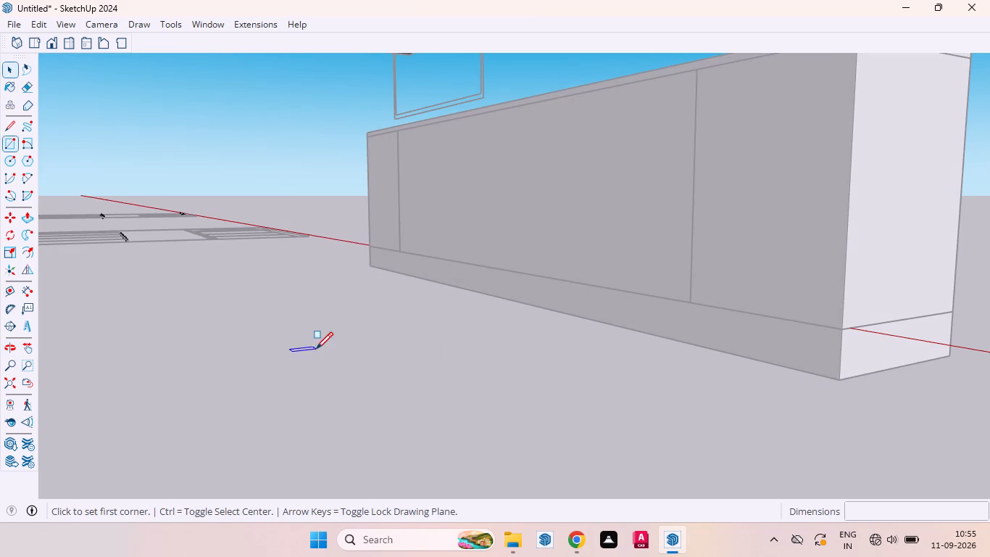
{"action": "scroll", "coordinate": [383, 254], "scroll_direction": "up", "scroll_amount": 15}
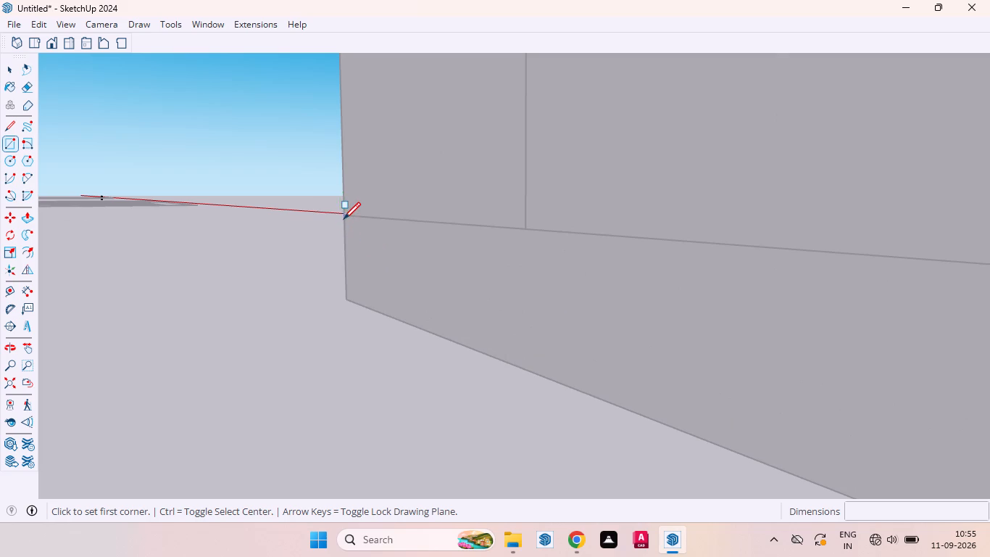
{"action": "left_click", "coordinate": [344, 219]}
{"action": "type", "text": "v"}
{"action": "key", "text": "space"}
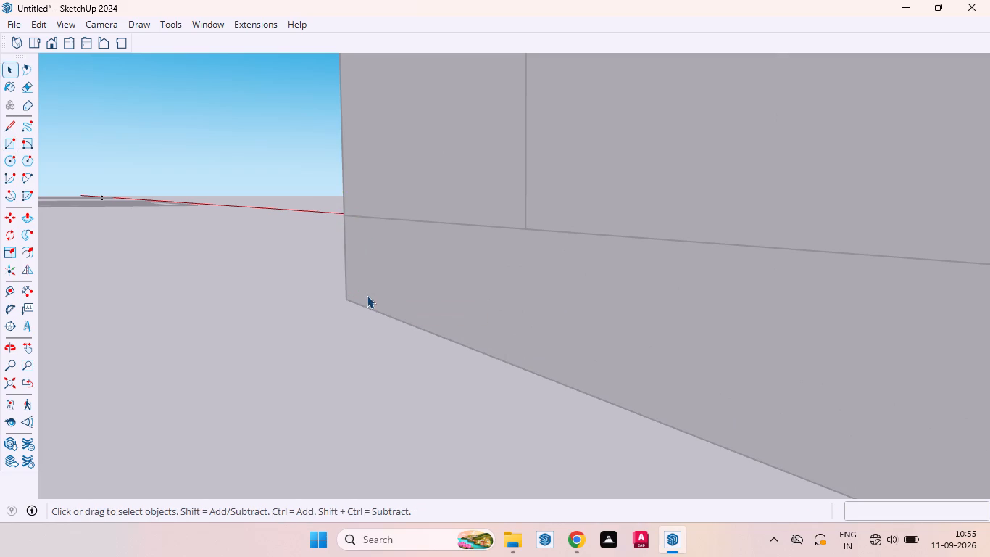
Draw a 13' 1 1/2" by 6" rectangle over the plinth's back face, along the full cabinet length.
{"action": "key", "text": "r"}
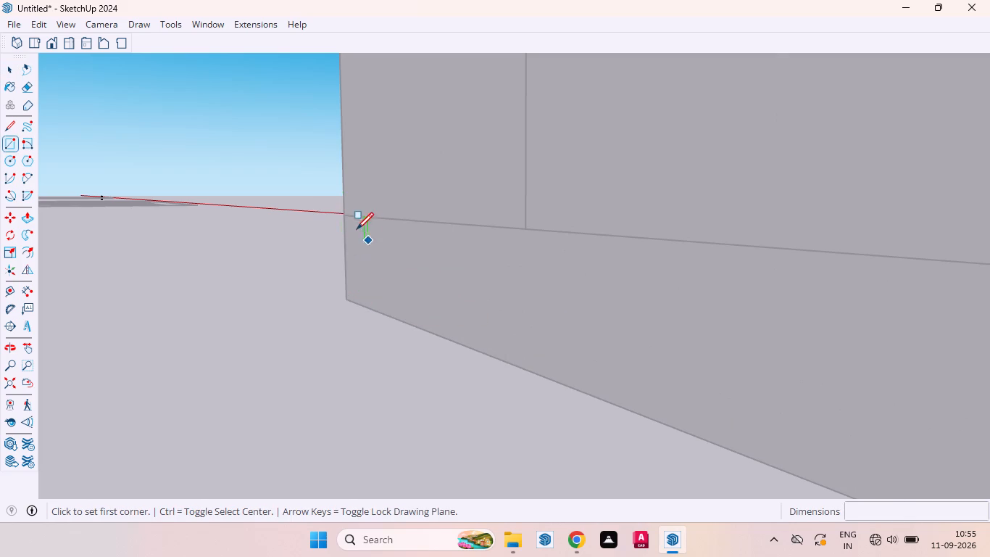
{"action": "left_click", "coordinate": [345, 298]}
{"action": "scroll", "coordinate": [299, 305], "scroll_direction": "down", "scroll_amount": 12}
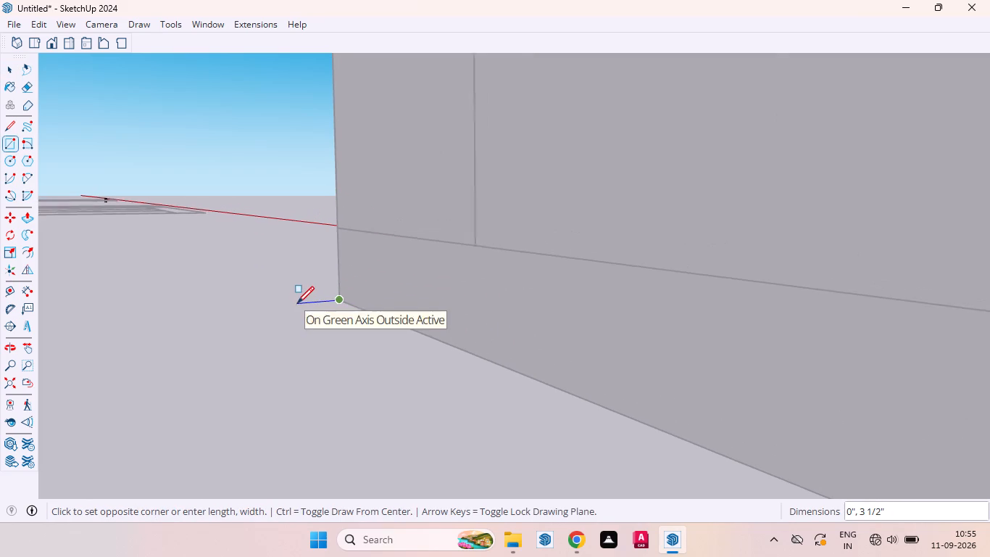
{"action": "scroll", "coordinate": [297, 303], "scroll_direction": "down", "scroll_amount": 19}
{"action": "scroll", "coordinate": [283, 292], "scroll_direction": "up", "scroll_amount": 1}
{"action": "scroll", "coordinate": [283, 292], "scroll_direction": "down", "scroll_amount": 17}
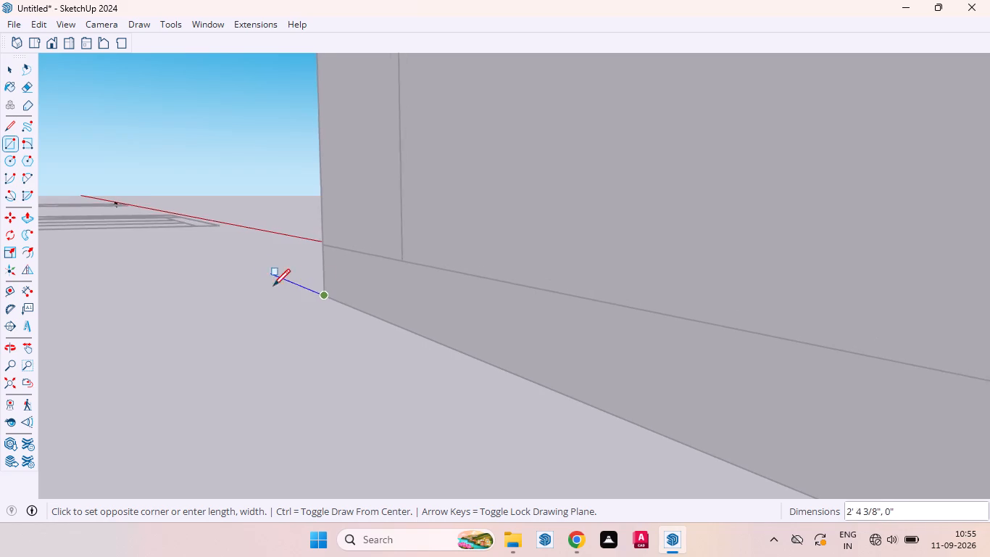
{"action": "scroll", "coordinate": [312, 286], "scroll_direction": "down", "scroll_amount": 9}
{"action": "scroll", "coordinate": [307, 278], "scroll_direction": "down", "scroll_amount": 20}
{"action": "scroll", "coordinate": [307, 278], "scroll_direction": "down", "scroll_amount": 10}
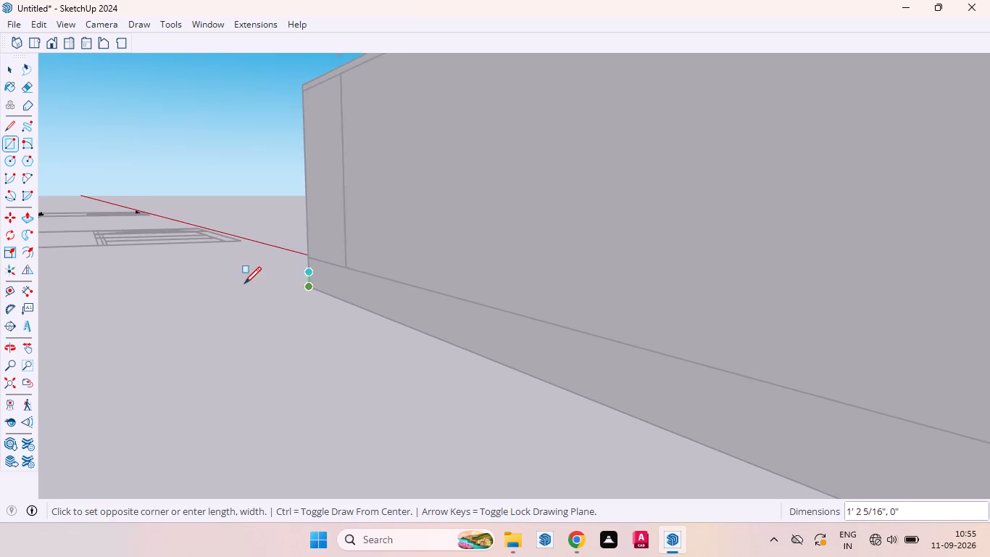
{"action": "scroll", "coordinate": [244, 284], "scroll_direction": "down", "scroll_amount": 11}
{"action": "scroll", "coordinate": [219, 285], "scroll_direction": "up", "scroll_amount": 1}
{"action": "scroll", "coordinate": [219, 285], "scroll_direction": "down", "scroll_amount": 19}
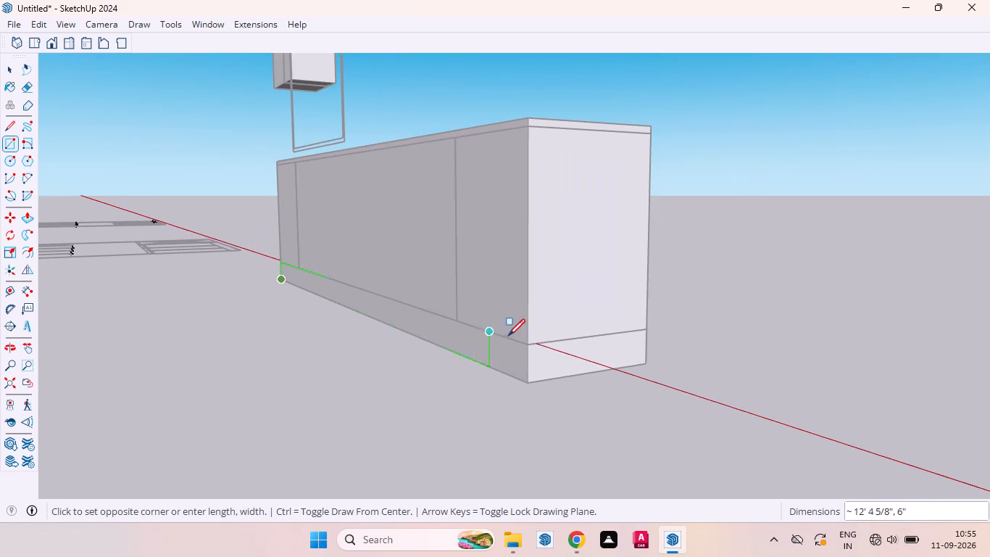
{"action": "left_click", "coordinate": [530, 352]}
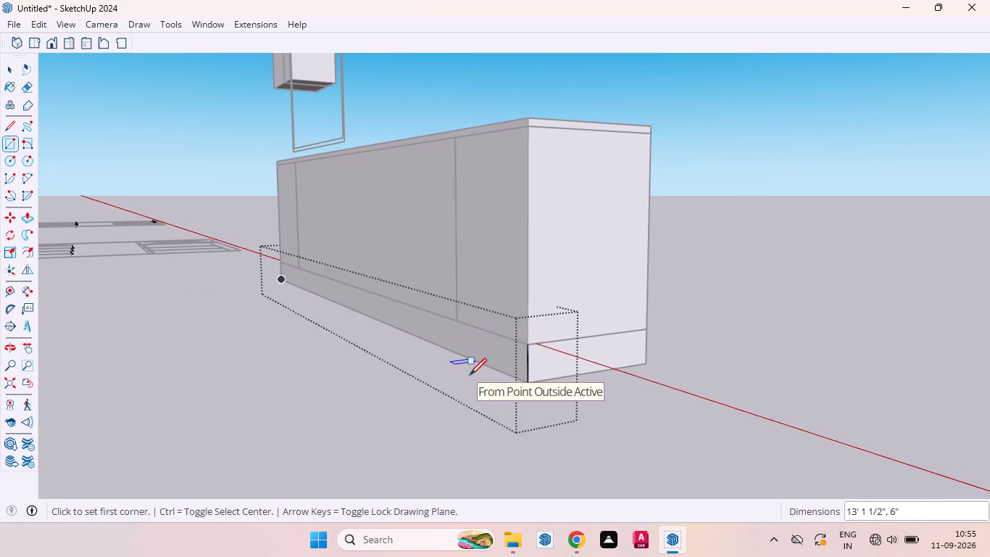
{"action": "key", "text": "space"}
Open the new rectangle's group and extrude the face 6" outward from the back of the plinth.
{"action": "type", "text": "p"}
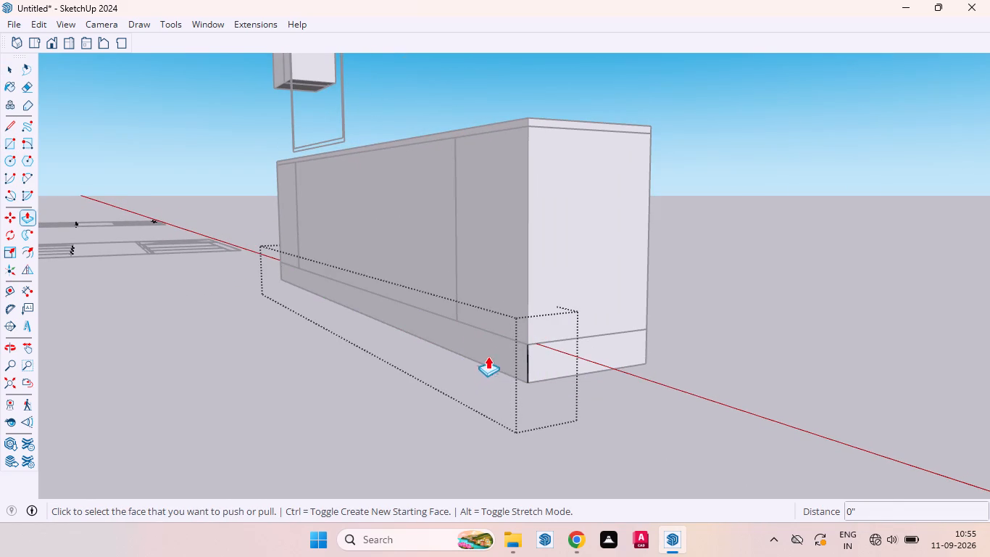
{"action": "key", "text": "space"}
{"action": "left_click", "coordinate": [500, 358]}
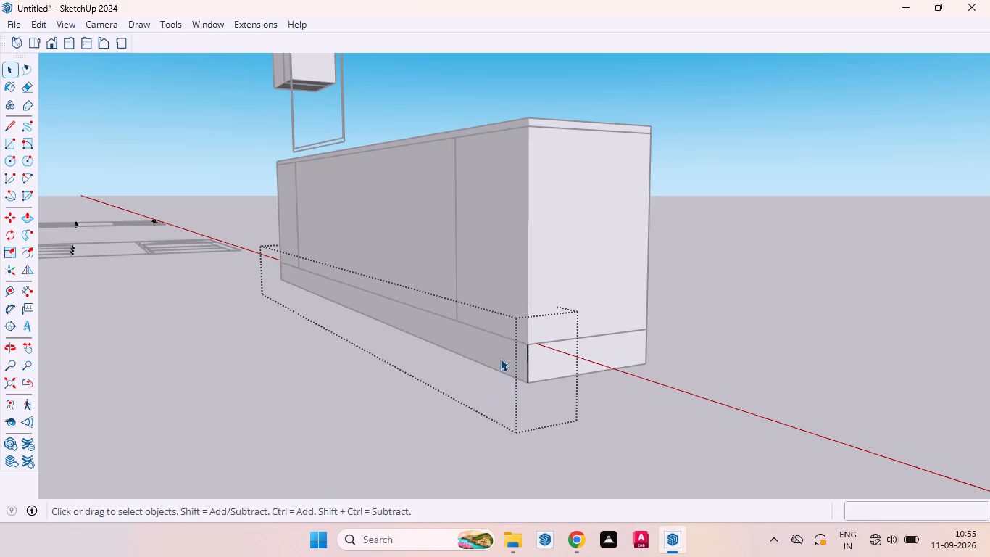
{"action": "left_click", "coordinate": [462, 498]}
{"action": "left_click", "coordinate": [502, 354]}
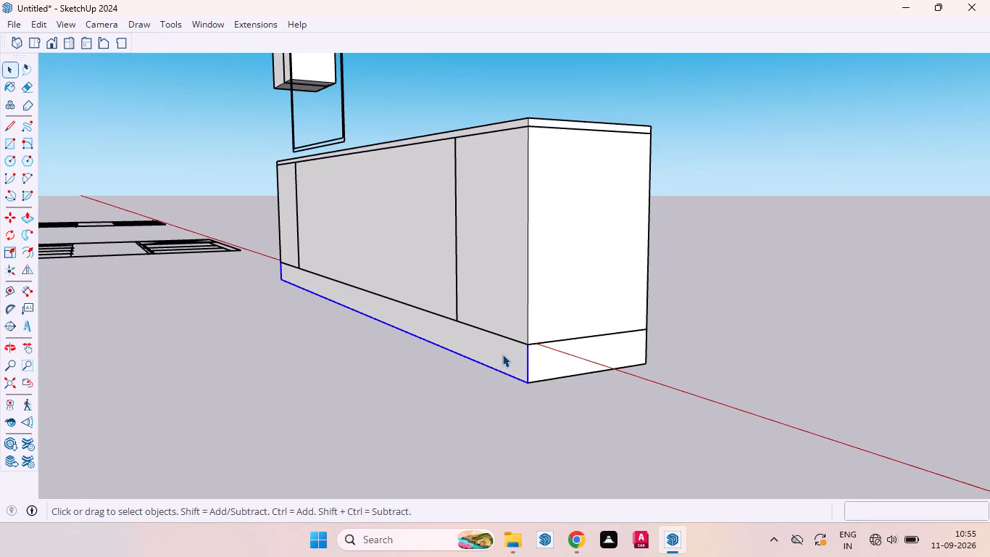
{"action": "middle_click_drag", "start_coordinate": [504, 402], "coordinate": [388, 380]}
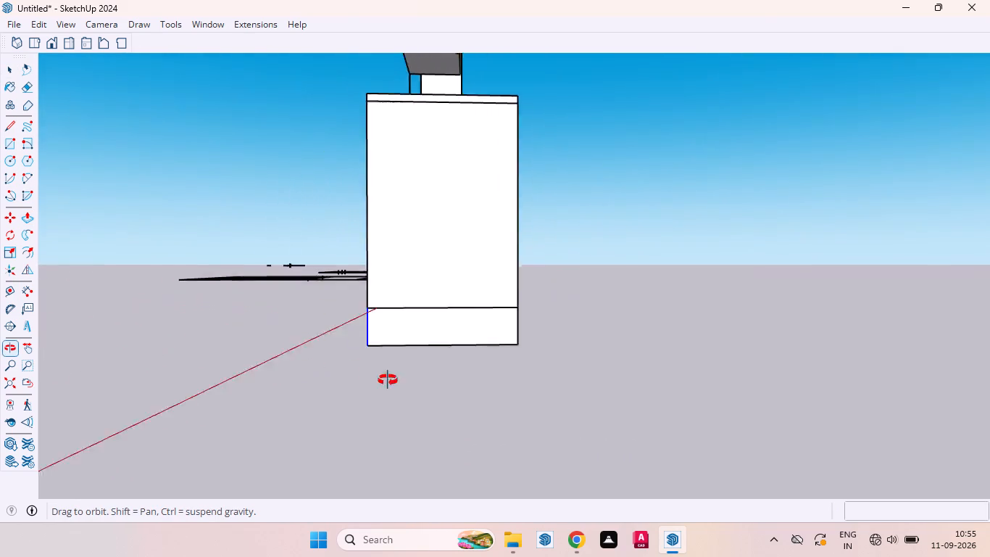
{"action": "middle_click_drag", "start_coordinate": [388, 380], "coordinate": [493, 397]}
{"action": "key", "text": "p"}
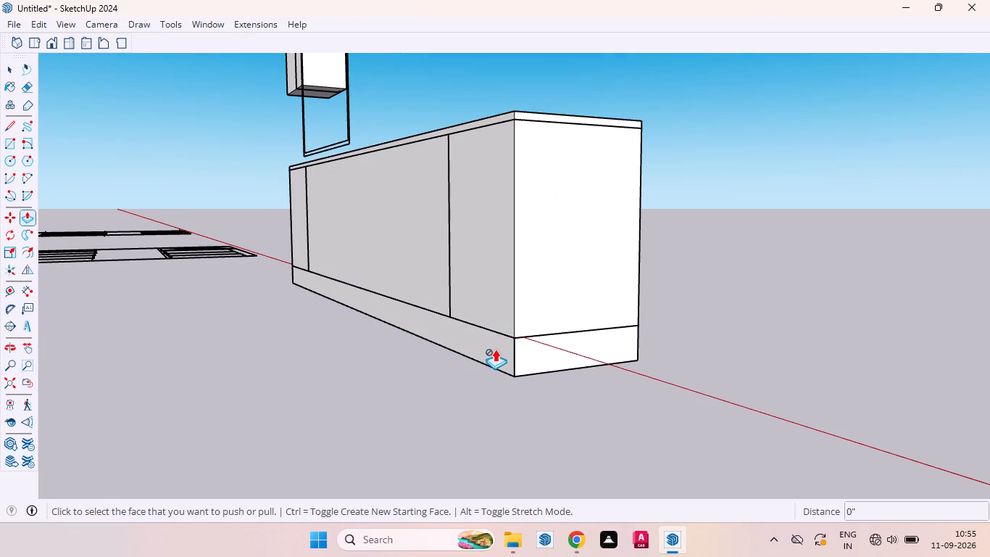
{"action": "key", "text": "space"}
{"action": "triple_click", "coordinate": [488, 347]}
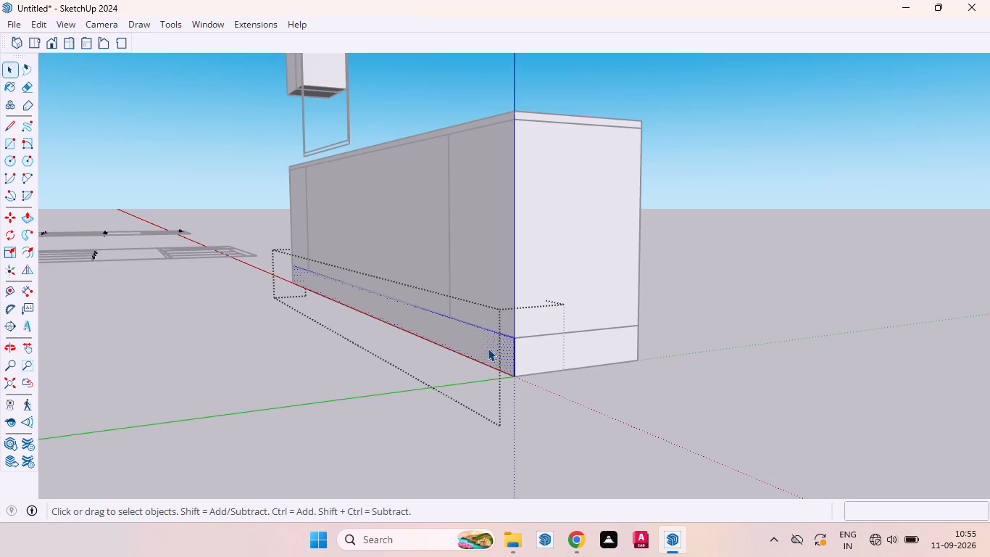
{"action": "key", "text": "p"}
{"action": "left_click", "coordinate": [488, 348]}
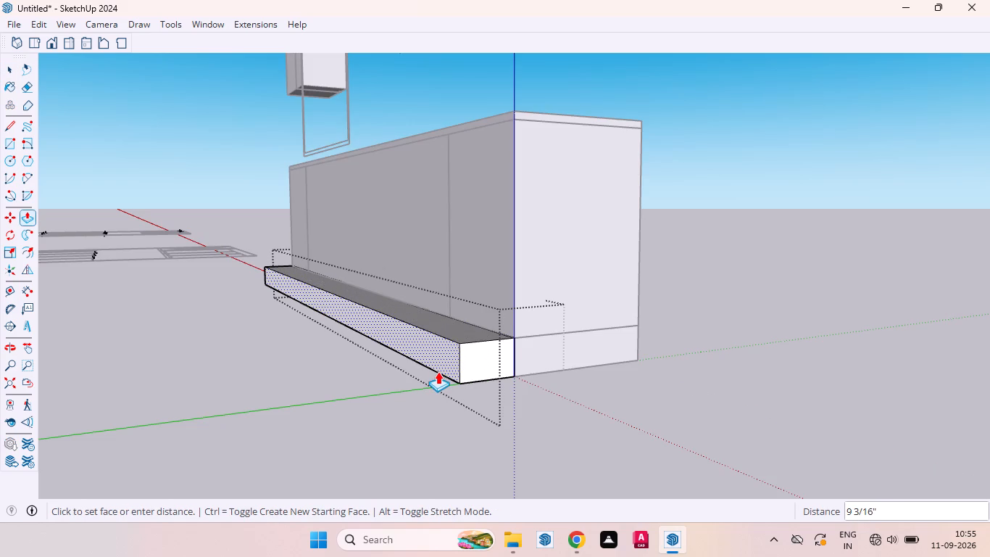
{"action": "key", "text": "6"}
{"action": "key", "text": "Return"}
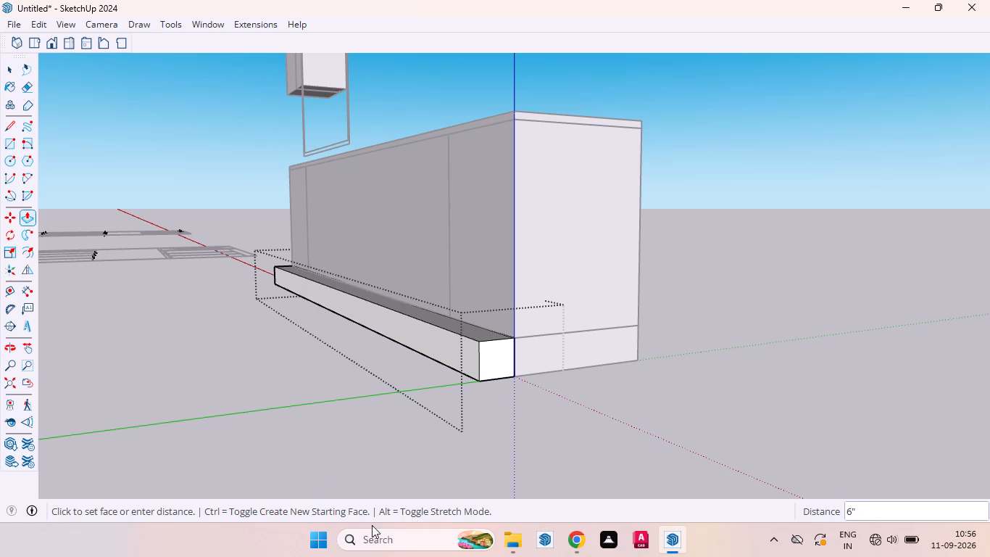
Pull the top face of the strip behind the cabinets up 9' to form a back wall, and close its group.
{"action": "key", "text": "p"}
{"action": "scroll", "coordinate": [454, 308], "scroll_direction": "up", "scroll_amount": 9}
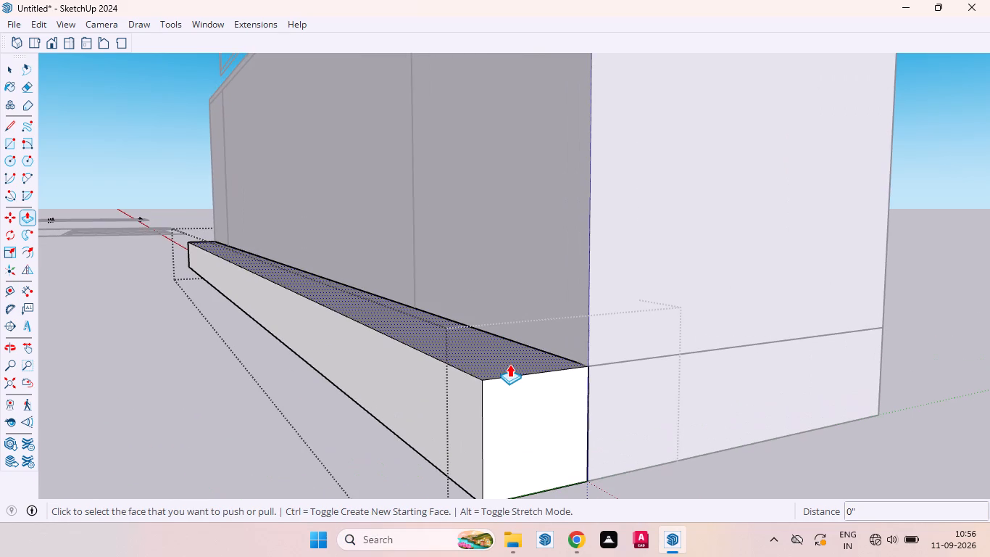
{"action": "left_click", "coordinate": [509, 364]}
{"action": "scroll", "coordinate": [515, 296], "scroll_direction": "down", "scroll_amount": 7}
{"action": "scroll", "coordinate": [497, 371], "scroll_direction": "down", "scroll_amount": 11}
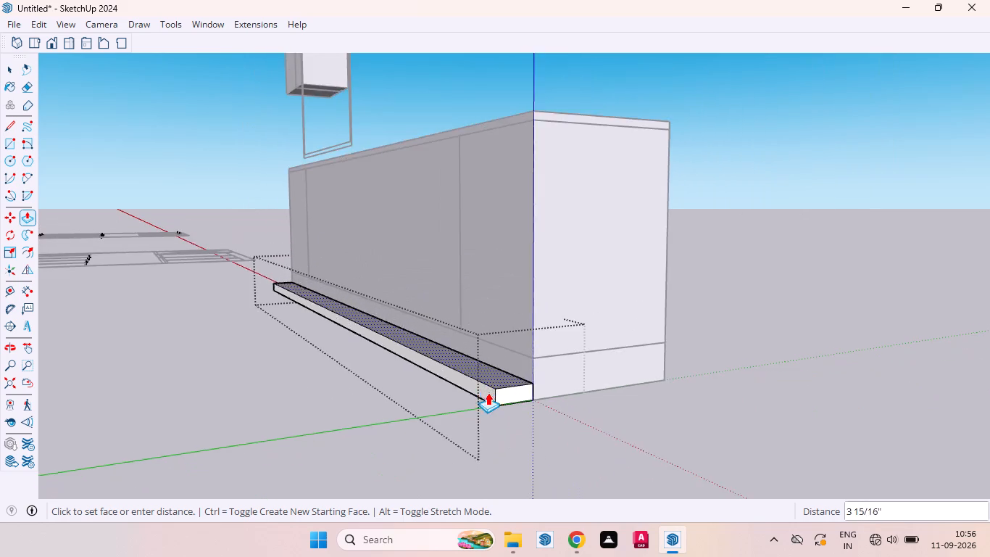
{"action": "scroll", "coordinate": [488, 392], "scroll_direction": "down", "scroll_amount": 10}
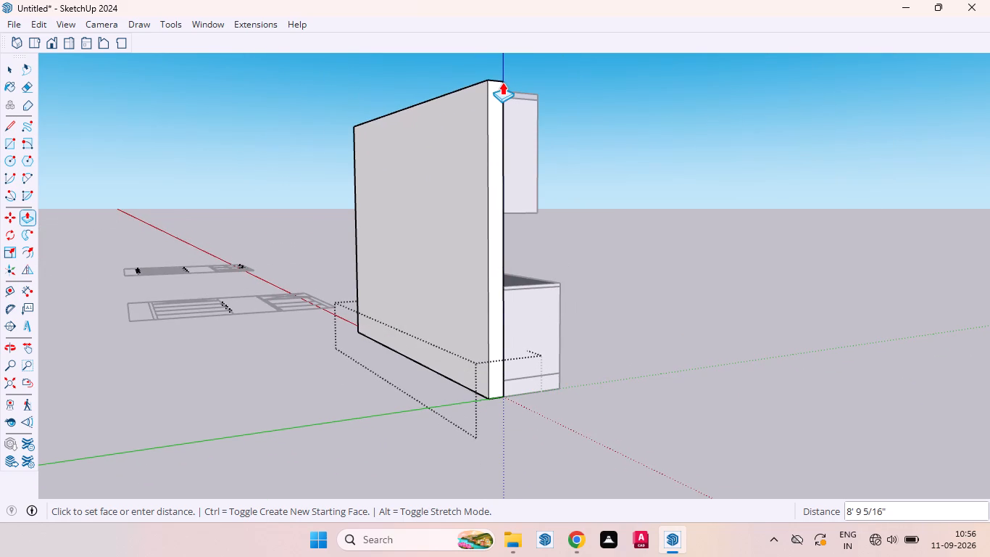
{"action": "middle_click_drag", "start_coordinate": [498, 104], "coordinate": [271, 194]}
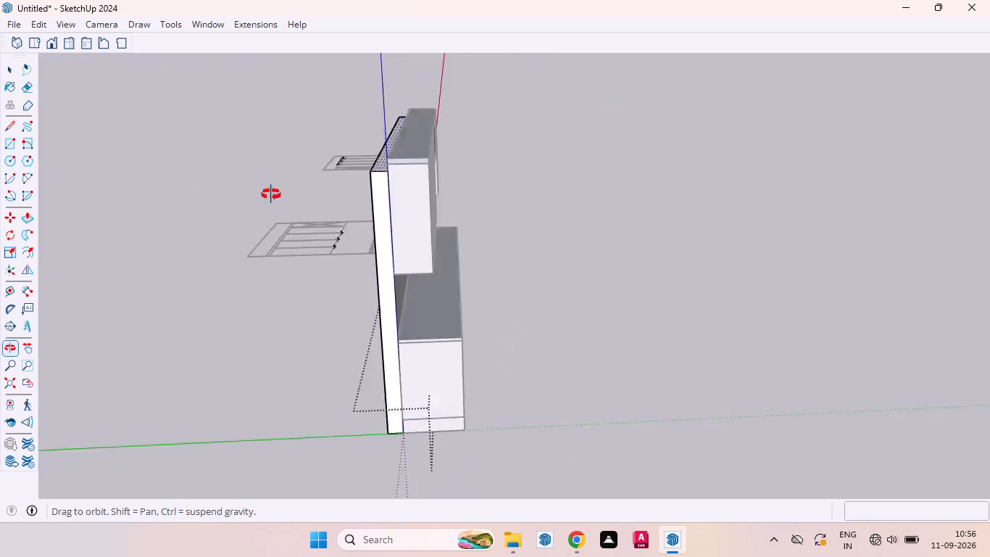
{"action": "middle_click_drag", "start_coordinate": [271, 194], "coordinate": [78, 172]}
{"action": "middle_click_drag", "start_coordinate": [275, 102], "coordinate": [293, 116]}
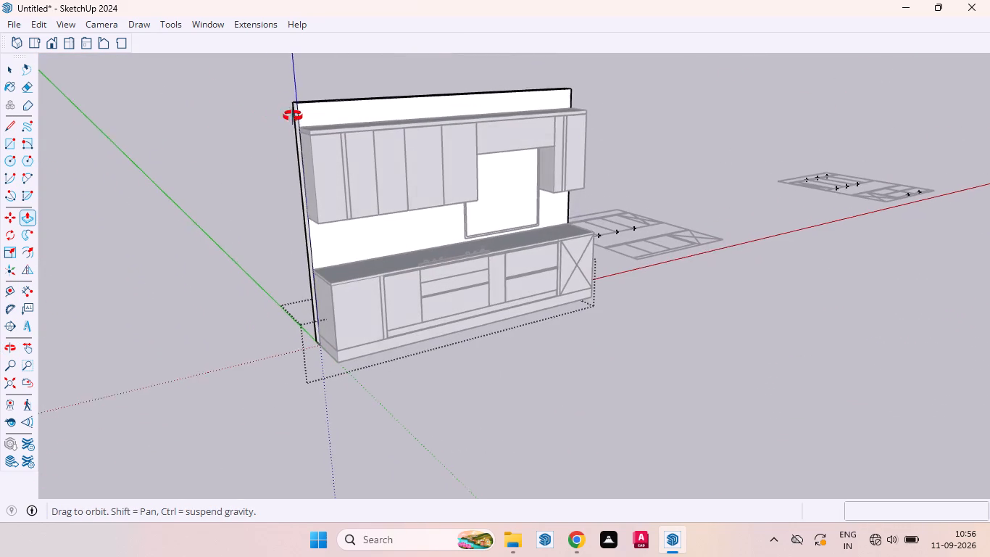
{"action": "middle_click_drag", "start_coordinate": [293, 116], "coordinate": [471, 187]}
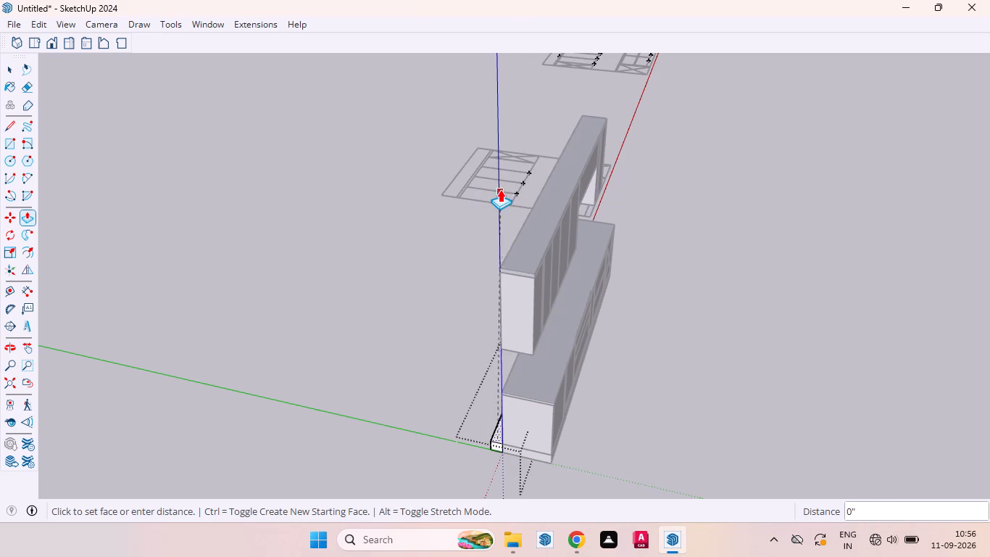
{"action": "type", "text": "9'"}
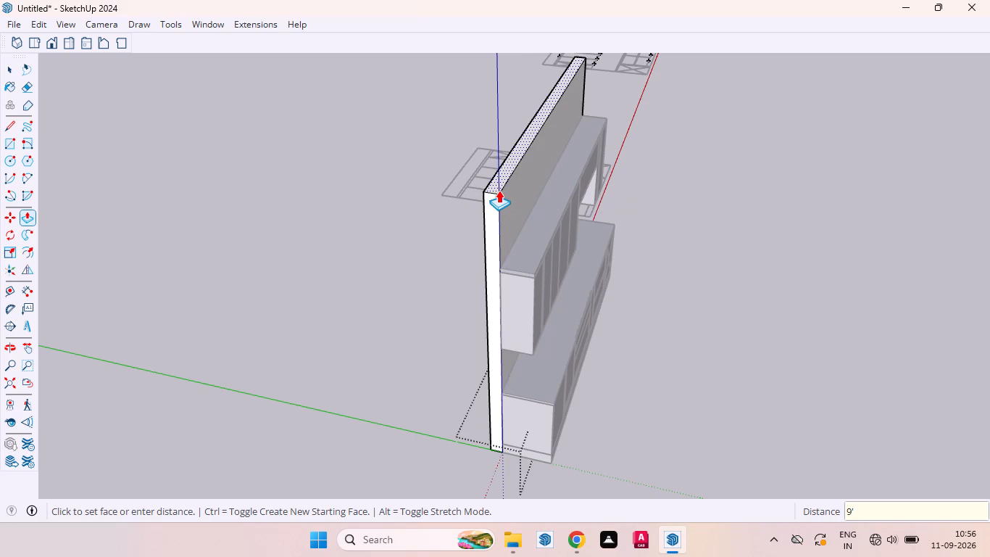
{"action": "key", "text": "Return"}
{"action": "key", "text": "space"}
{"action": "left_click", "coordinate": [674, 328]}
{"action": "middle_click_drag", "start_coordinate": [599, 321], "coordinate": [454, 289]}
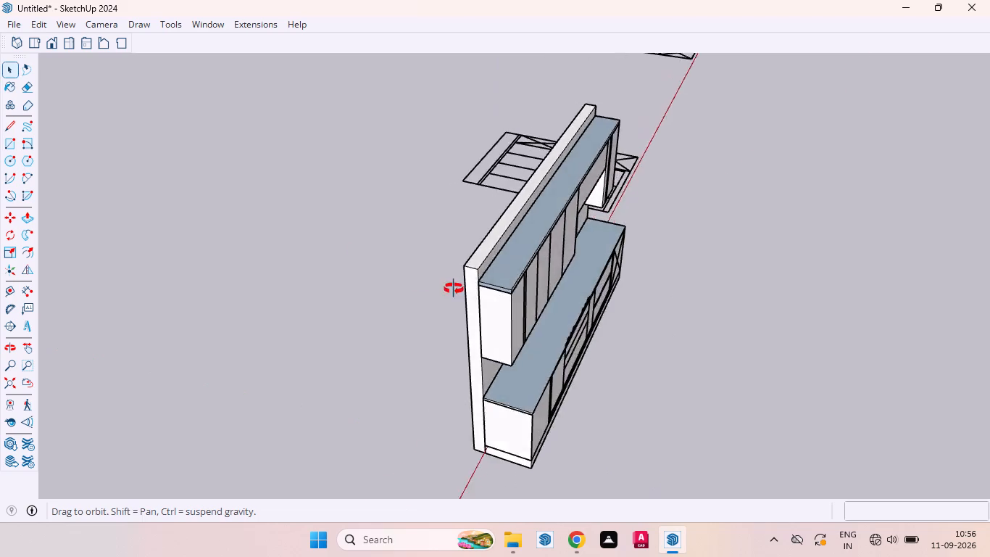
Open the back wall's group and draw a 3' 10" by 4' rectangle on its front face along the window frame's inner outline.
{"action": "middle_click_drag", "start_coordinate": [454, 289], "coordinate": [230, 200]}
{"action": "scroll", "coordinate": [581, 233], "scroll_direction": "up", "scroll_amount": 6}
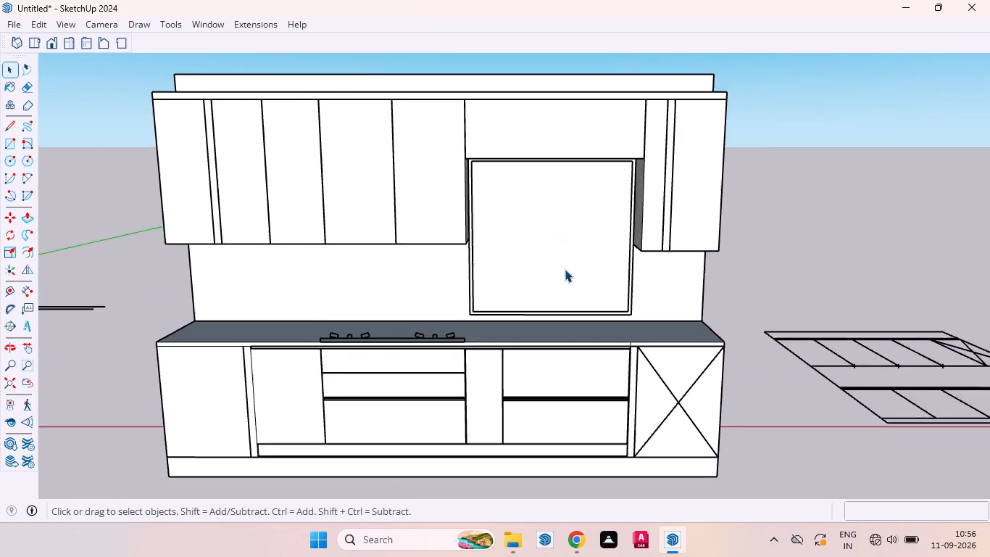
{"action": "scroll", "coordinate": [565, 269], "scroll_direction": "up", "scroll_amount": 3}
{"action": "left_click", "coordinate": [535, 255]}
{"action": "scroll", "coordinate": [559, 233], "scroll_direction": "down", "scroll_amount": 2}
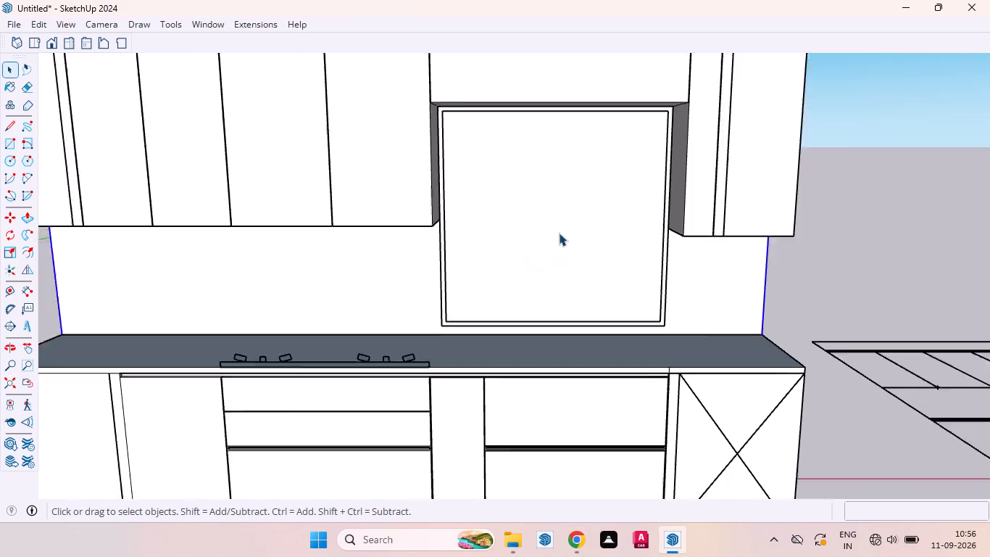
{"action": "scroll", "coordinate": [559, 233], "scroll_direction": "down", "scroll_amount": 3}
{"action": "triple_click", "coordinate": [561, 239]}
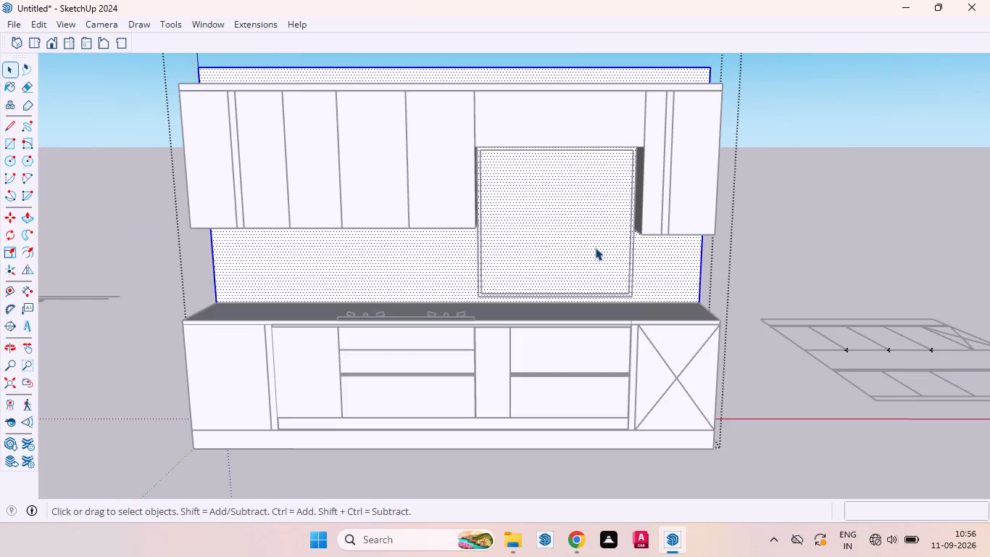
{"action": "scroll", "coordinate": [470, 151], "scroll_direction": "up", "scroll_amount": 8}
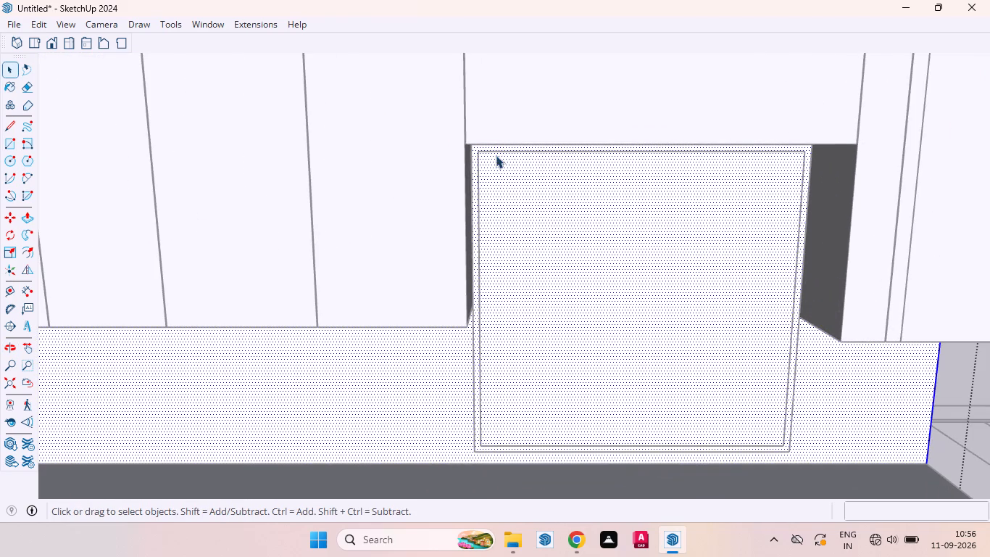
{"action": "key", "text": "r"}
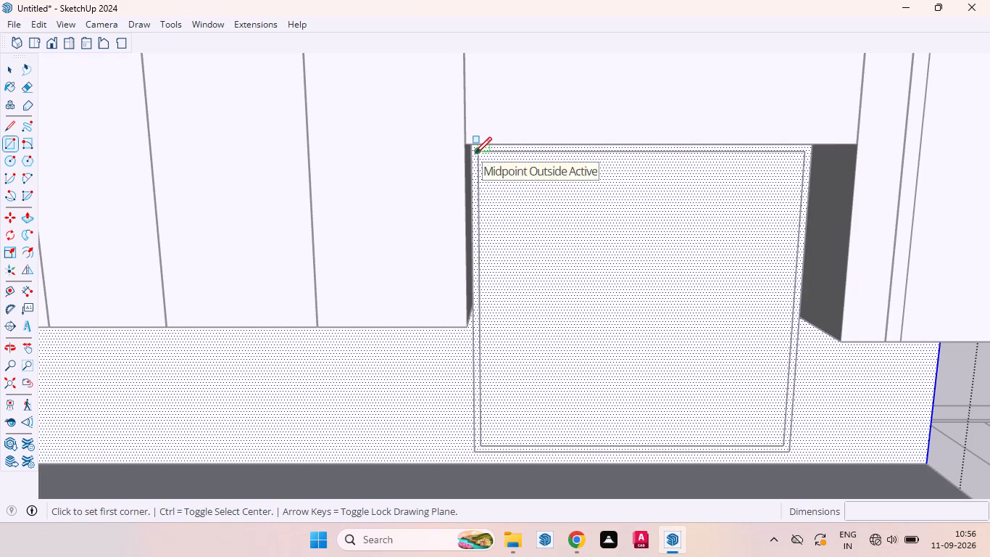
{"action": "left_click", "coordinate": [476, 153]}
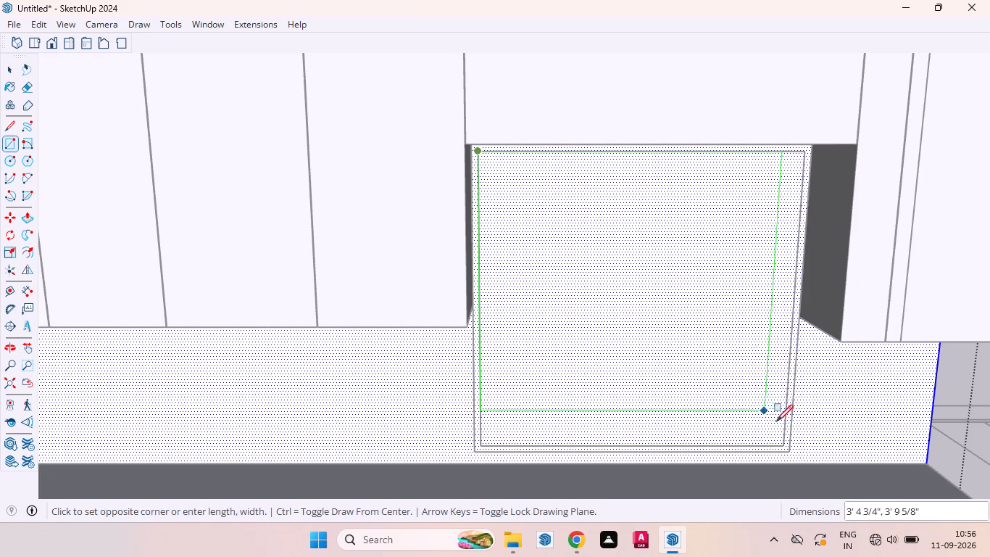
{"action": "left_click", "coordinate": [786, 442]}
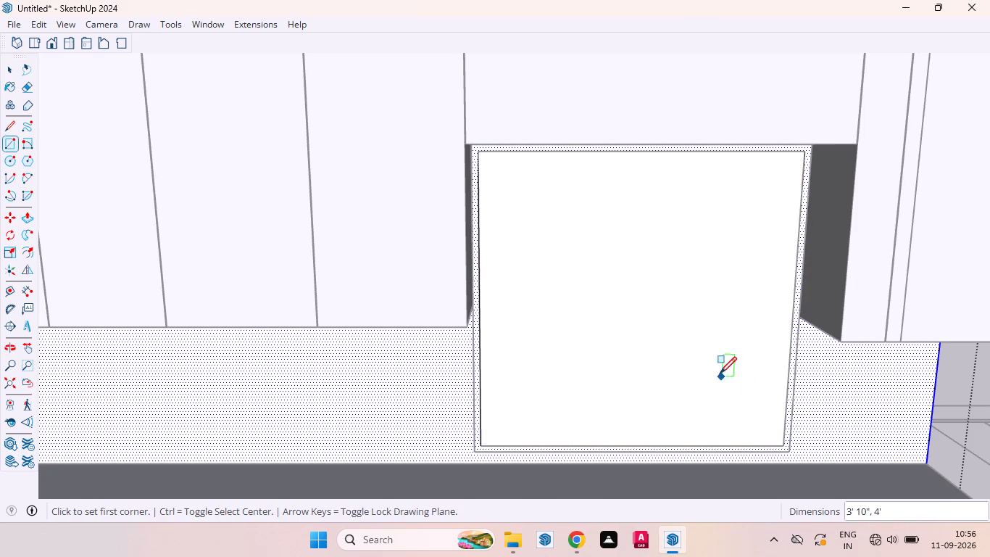
Push the window rectangle 6" through the back wall to cut the opening, and close the wall's group.
{"action": "key", "text": "space"}
{"action": "left_click", "coordinate": [693, 350]}
{"action": "key", "text": "p"}
{"action": "left_click_drag", "start_coordinate": [693, 350], "coordinate": [688, 329]}
{"action": "key", "text": "6"}
{"action": "key", "text": "Return"}
{"action": "key", "text": "space"}
{"action": "scroll", "coordinate": [666, 333], "scroll_direction": "down", "scroll_amount": 3}
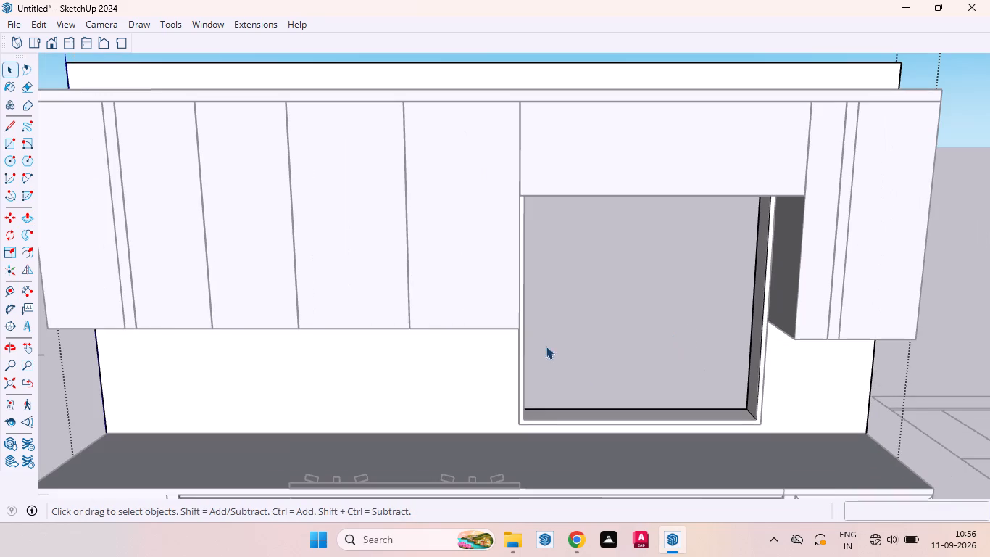
{"action": "scroll", "coordinate": [552, 303], "scroll_direction": "down", "scroll_amount": 4}
{"action": "middle_click_drag", "start_coordinate": [602, 324], "coordinate": [552, 268]}
{"action": "scroll", "coordinate": [608, 297], "scroll_direction": "down", "scroll_amount": 3}
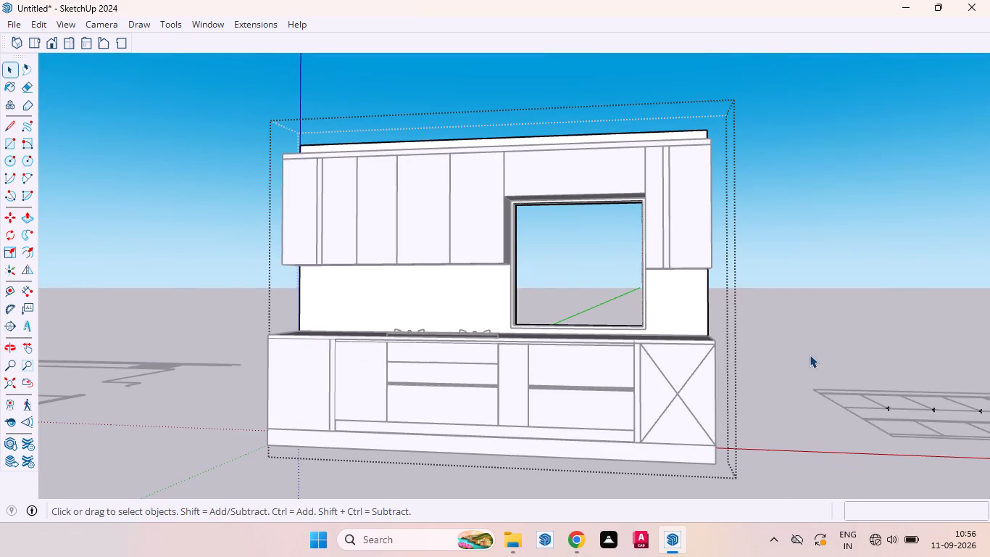
{"action": "left_click", "coordinate": [774, 347]}
Examine the window opening, its frame and the surrounding cabinets and countertop from several angles.
{"action": "middle_click_drag", "start_coordinate": [402, 305], "coordinate": [455, 339]}
{"action": "scroll", "coordinate": [409, 306], "scroll_direction": "down", "scroll_amount": 2}
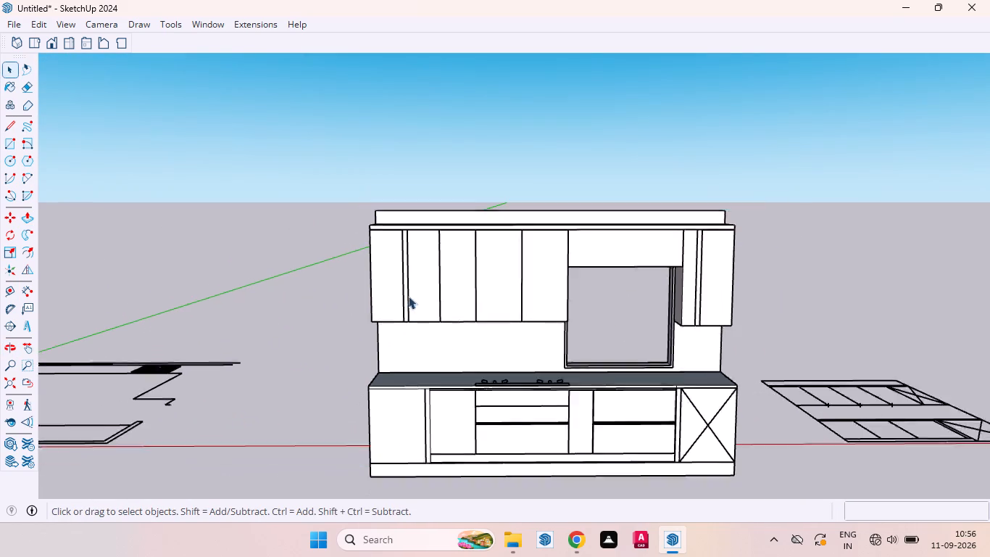
{"action": "scroll", "coordinate": [408, 296], "scroll_direction": "down", "scroll_amount": 2}
{"action": "scroll", "coordinate": [506, 265], "scroll_direction": "up", "scroll_amount": 4}
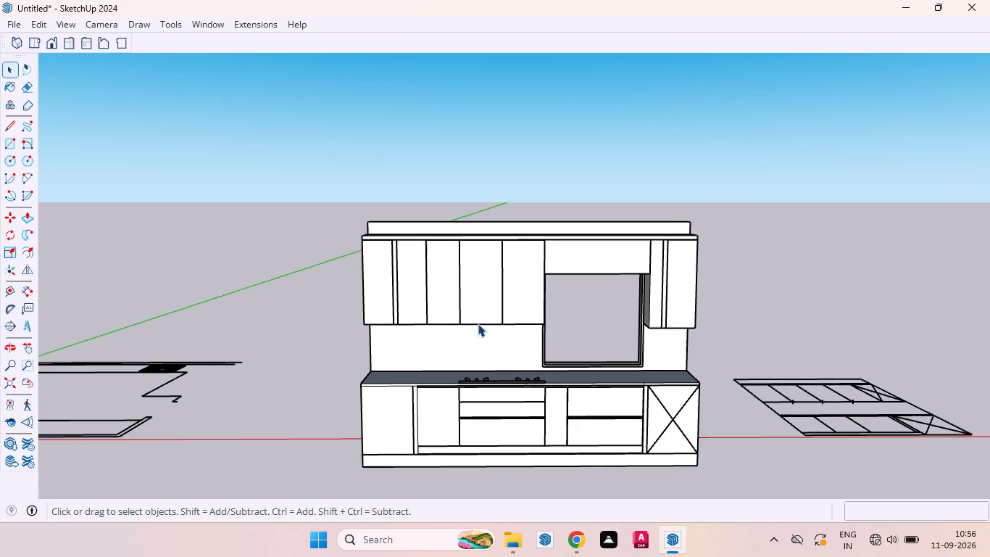
{"action": "scroll", "coordinate": [514, 316], "scroll_direction": "up", "scroll_amount": 4}
{"action": "scroll", "coordinate": [516, 300], "scroll_direction": "down", "scroll_amount": 5}
{"action": "scroll", "coordinate": [519, 413], "scroll_direction": "up", "scroll_amount": 5}
{"action": "middle_click_drag", "start_coordinate": [467, 432], "coordinate": [507, 432]}
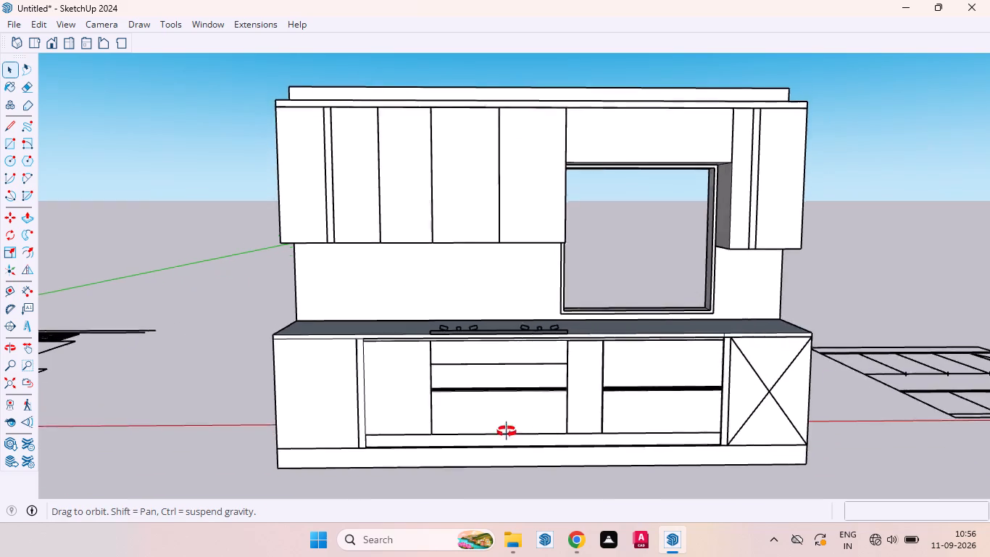
{"action": "middle_click_drag", "start_coordinate": [507, 432], "coordinate": [512, 394]}
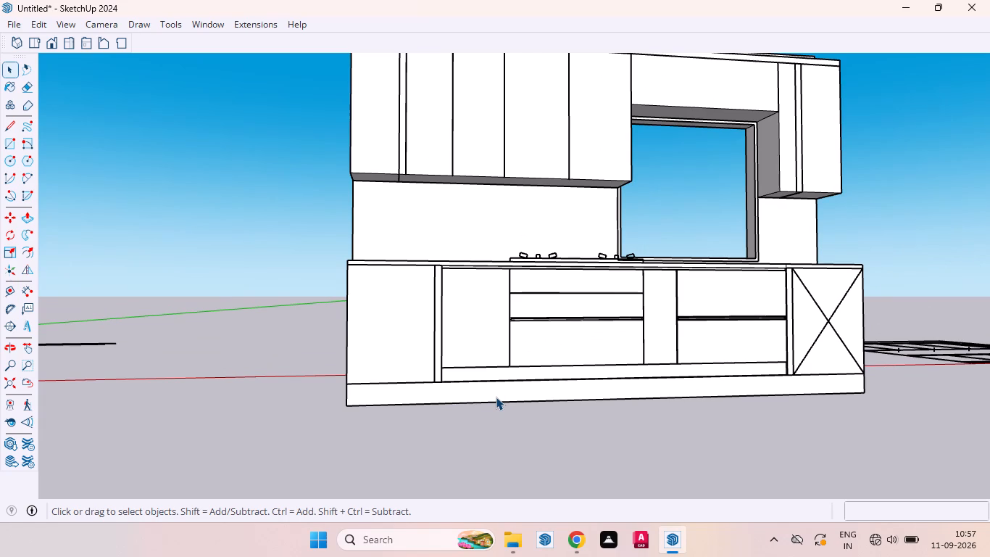
{"action": "scroll", "coordinate": [404, 433], "scroll_direction": "down", "scroll_amount": 5}
{"action": "scroll", "coordinate": [602, 265], "scroll_direction": "up", "scroll_amount": 3}
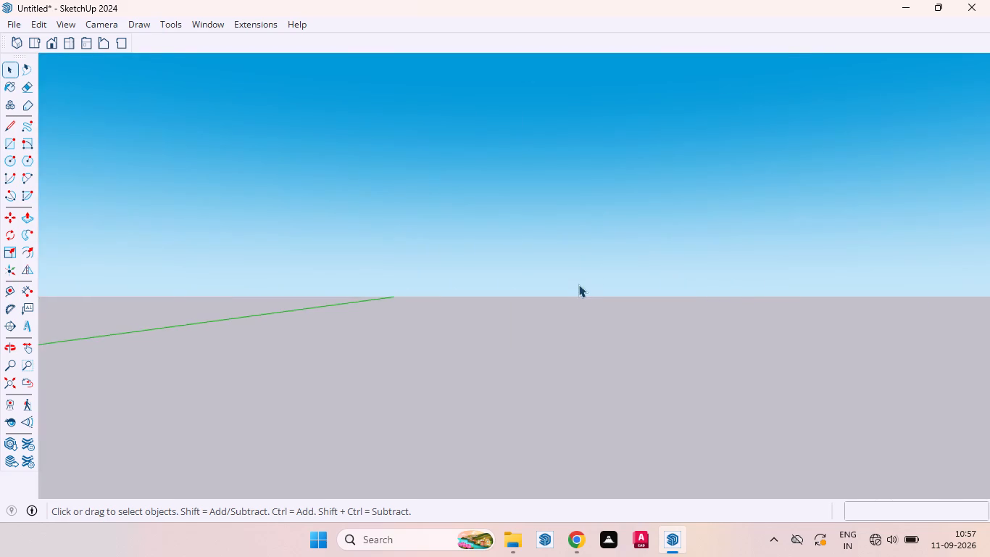
{"action": "scroll", "coordinate": [578, 285], "scroll_direction": "down", "scroll_amount": 3}
{"action": "middle_click_drag", "start_coordinate": [581, 286], "coordinate": [404, 358]}
{"action": "scroll", "coordinate": [505, 331], "scroll_direction": "up", "scroll_amount": 4}
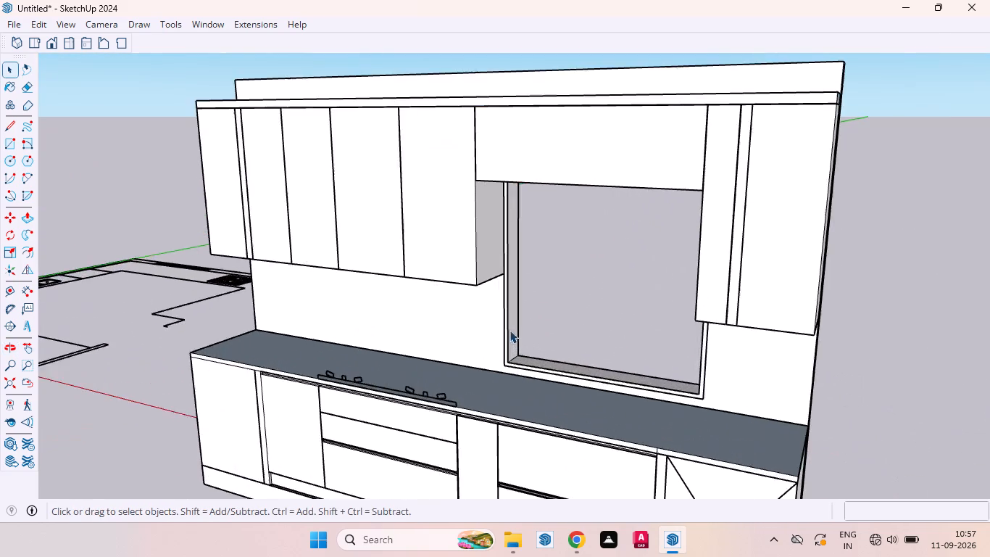
{"action": "scroll", "coordinate": [509, 330], "scroll_direction": "up", "scroll_amount": 9}
{"action": "scroll", "coordinate": [520, 356], "scroll_direction": "down", "scroll_amount": 1}
{"action": "scroll", "coordinate": [520, 356], "scroll_direction": "up", "scroll_amount": 6}
{"action": "middle_click_drag", "start_coordinate": [498, 376], "coordinate": [620, 359]}
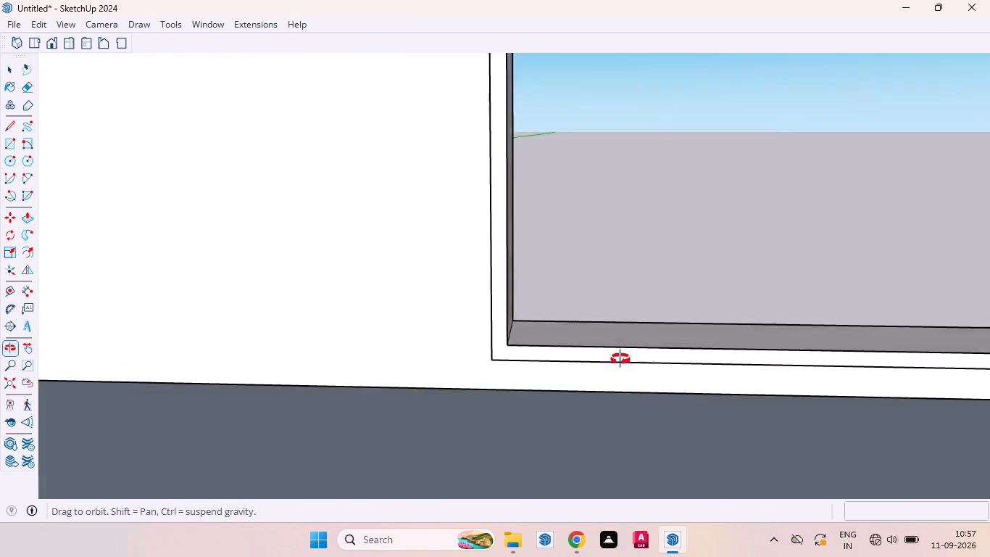
{"action": "middle_click_drag", "start_coordinate": [620, 359], "coordinate": [475, 403]}
{"action": "scroll", "coordinate": [504, 355], "scroll_direction": "down", "scroll_amount": 5}
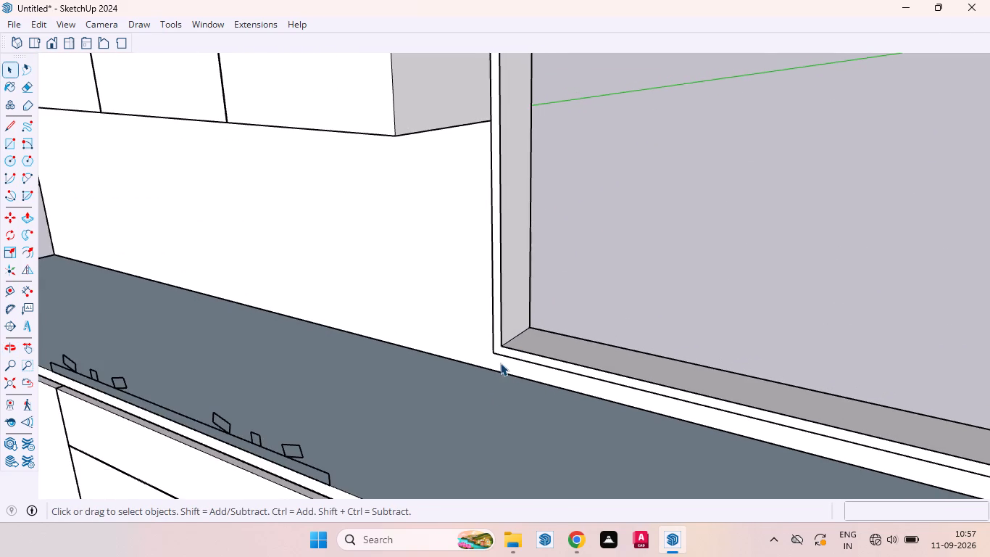
{"action": "scroll", "coordinate": [500, 363], "scroll_direction": "down", "scroll_amount": 7}
{"action": "middle_click_drag", "start_coordinate": [513, 369], "coordinate": [557, 344]}
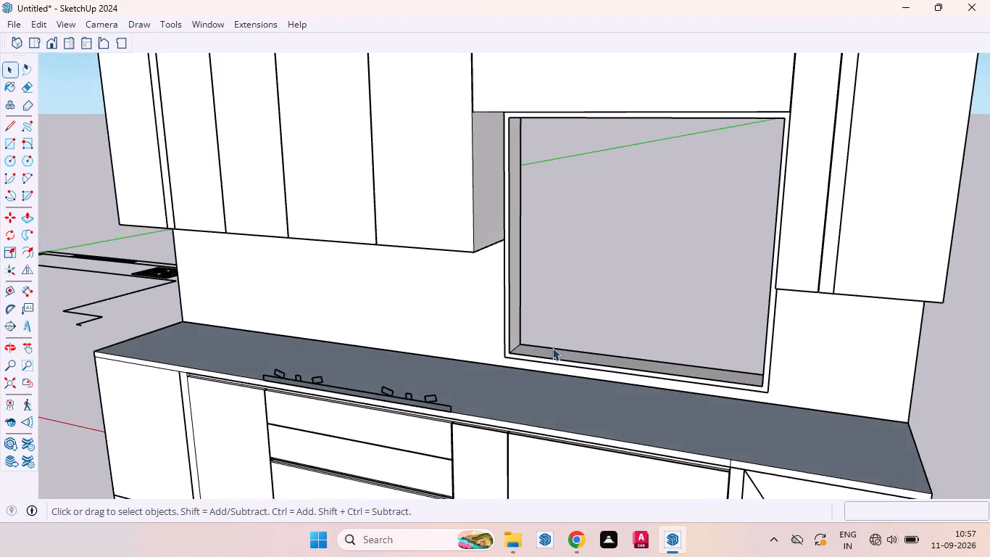
{"action": "scroll", "coordinate": [524, 357], "scroll_direction": "down", "scroll_amount": 5}
{"action": "middle_click_drag", "start_coordinate": [612, 374], "coordinate": [484, 334]}
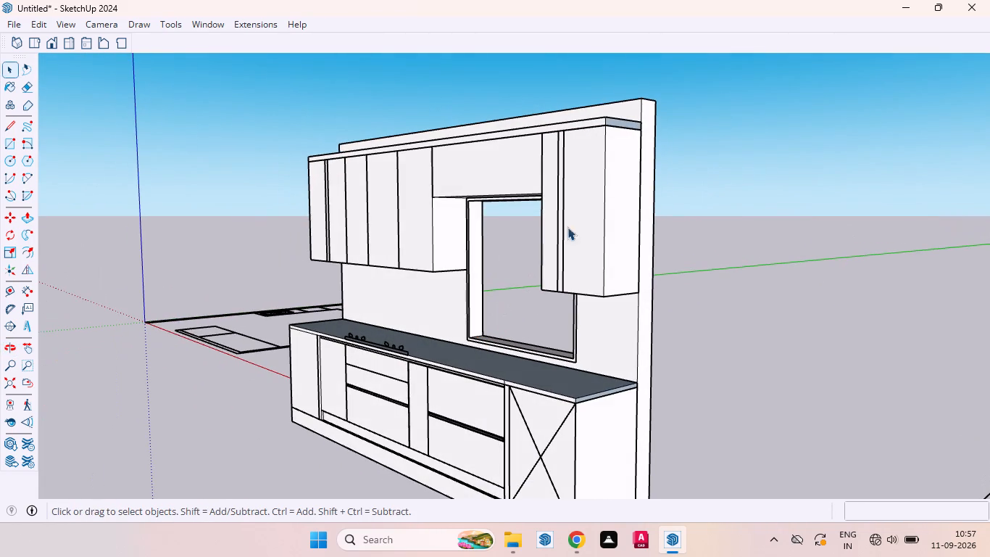
Check which upper and base cabinet parts are grouped or connected by selecting them in turn, and clear the selection.
{"action": "left_click", "coordinate": [582, 215]}
{"action": "left_click", "coordinate": [482, 167]}
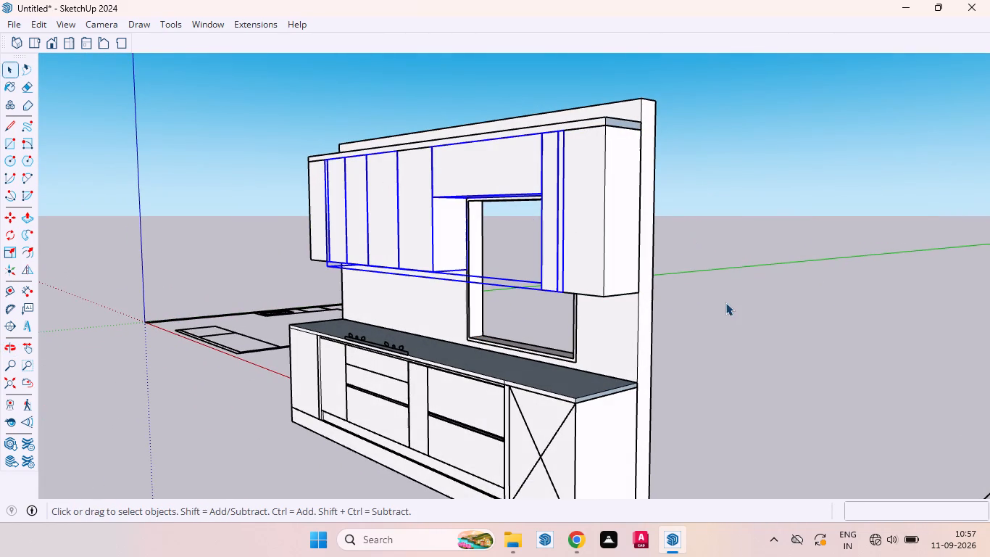
{"action": "left_click", "coordinate": [720, 305]}
{"action": "left_click", "coordinate": [488, 414]}
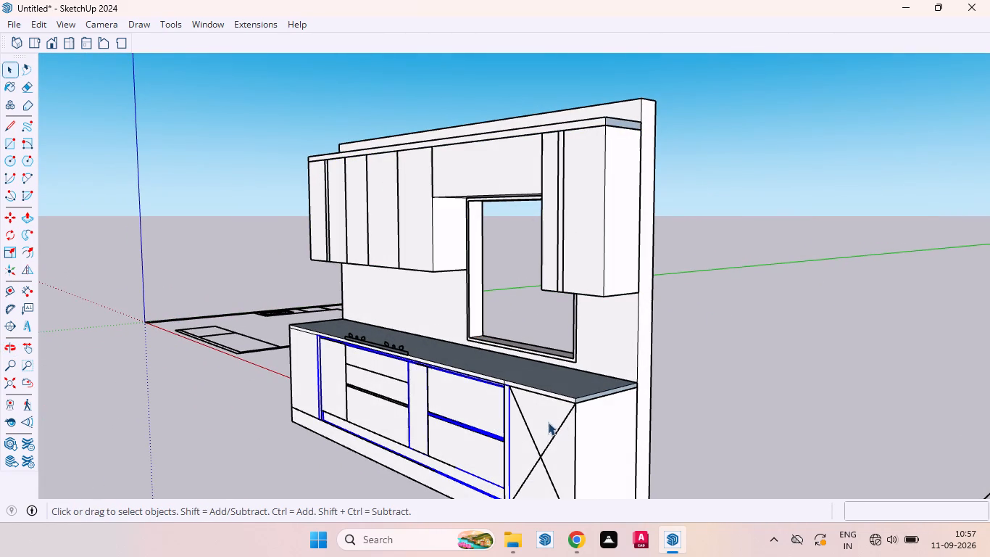
{"action": "left_click", "coordinate": [547, 420]}
{"action": "left_click", "coordinate": [307, 367]}
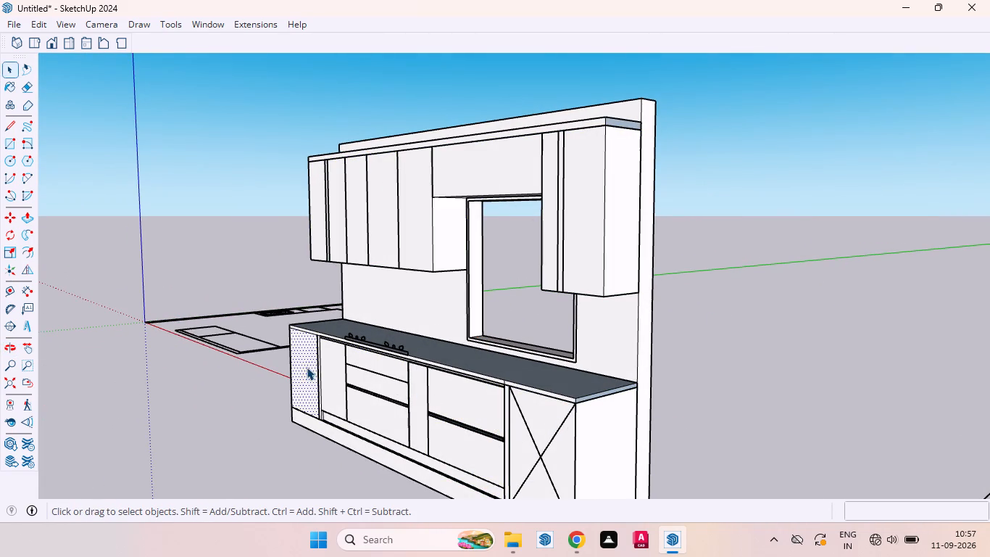
{"action": "left_click", "coordinate": [723, 413]}
{"action": "middle_click_drag", "start_coordinate": [249, 384], "coordinate": [454, 376]}
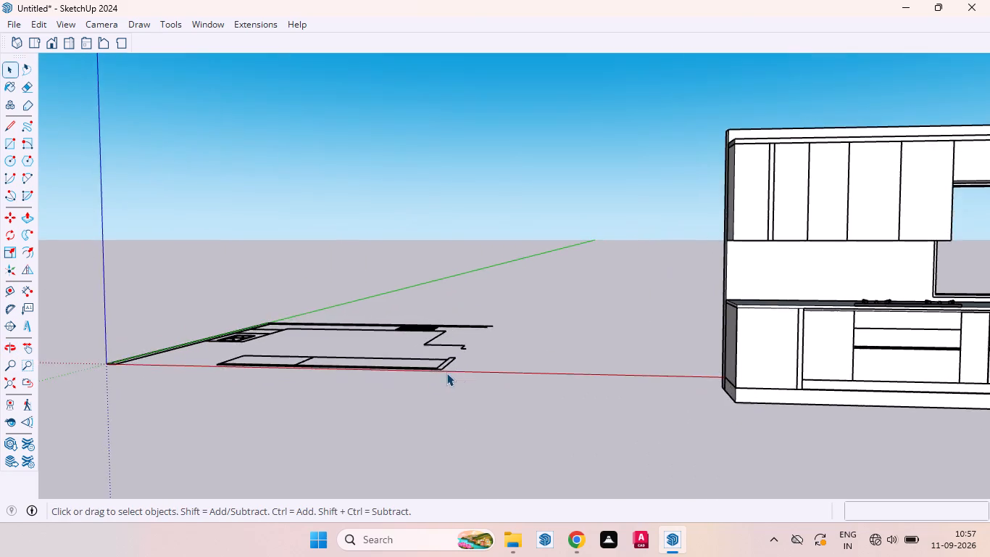
{"action": "scroll", "coordinate": [279, 376], "scroll_direction": "down", "scroll_amount": 4}
{"action": "scroll", "coordinate": [834, 368], "scroll_direction": "up", "scroll_amount": 8}
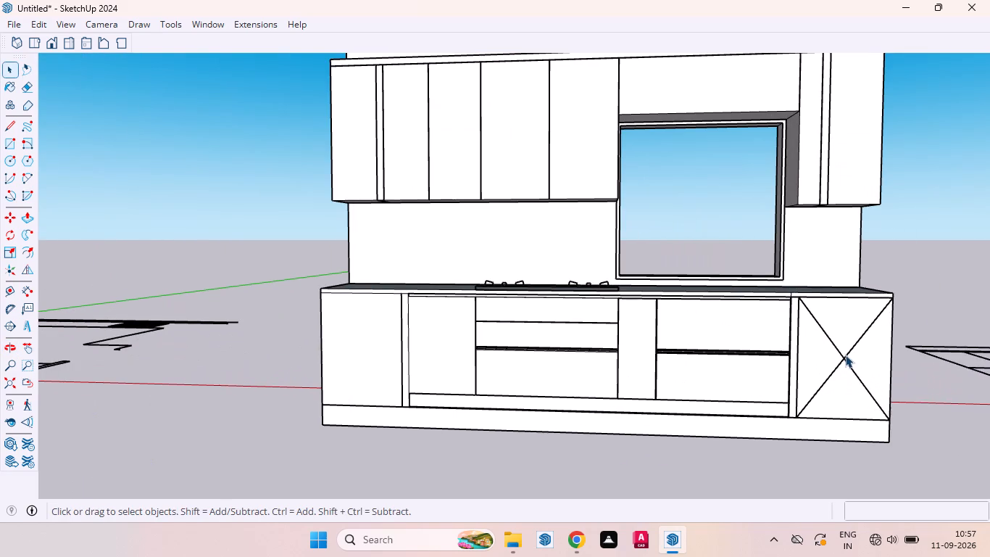
{"action": "left_click", "coordinate": [846, 353]}
{"action": "double_click", "coordinate": [846, 353]}
{"action": "double_click", "coordinate": [846, 353]}
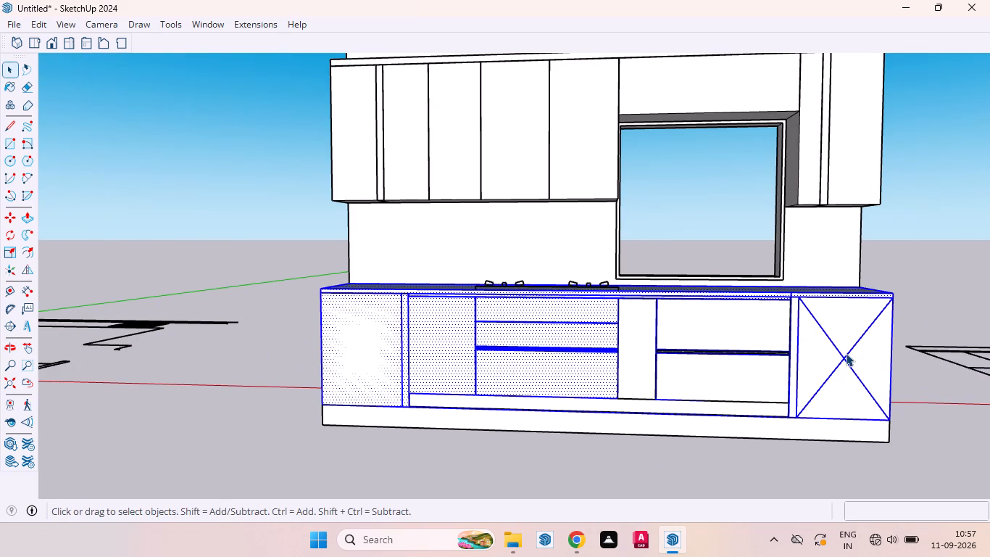
{"action": "left_click", "coordinate": [639, 502]}
{"action": "middle_click_drag", "start_coordinate": [832, 402], "coordinate": [826, 410]}
{"action": "middle_click_drag", "start_coordinate": [826, 410], "coordinate": [567, 420]}
{"action": "scroll", "coordinate": [707, 395], "scroll_direction": "down", "scroll_amount": 5}
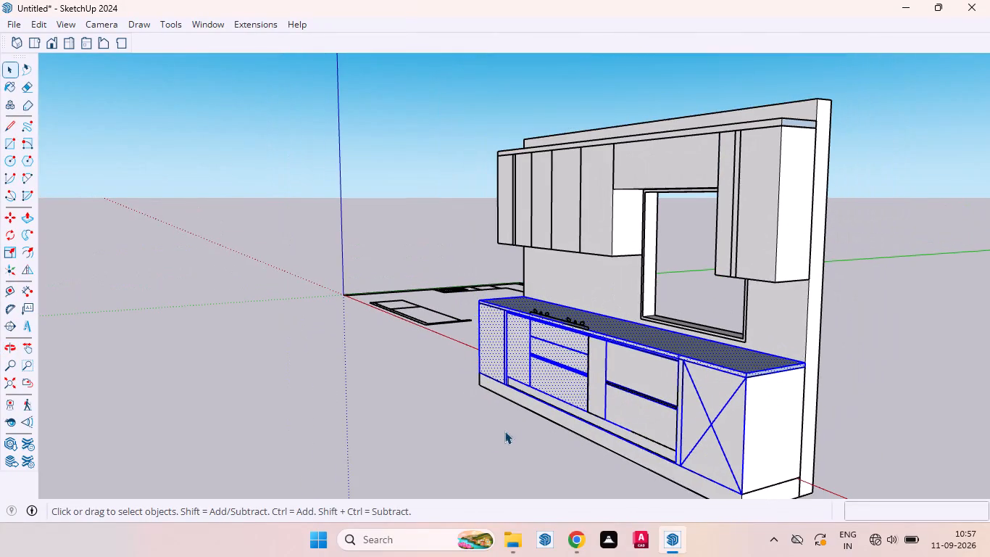
{"action": "left_click", "coordinate": [478, 434]}
{"action": "scroll", "coordinate": [488, 366], "scroll_direction": "down", "scroll_amount": 6}
{"action": "middle_click_drag", "start_coordinate": [520, 379], "coordinate": [574, 391]}
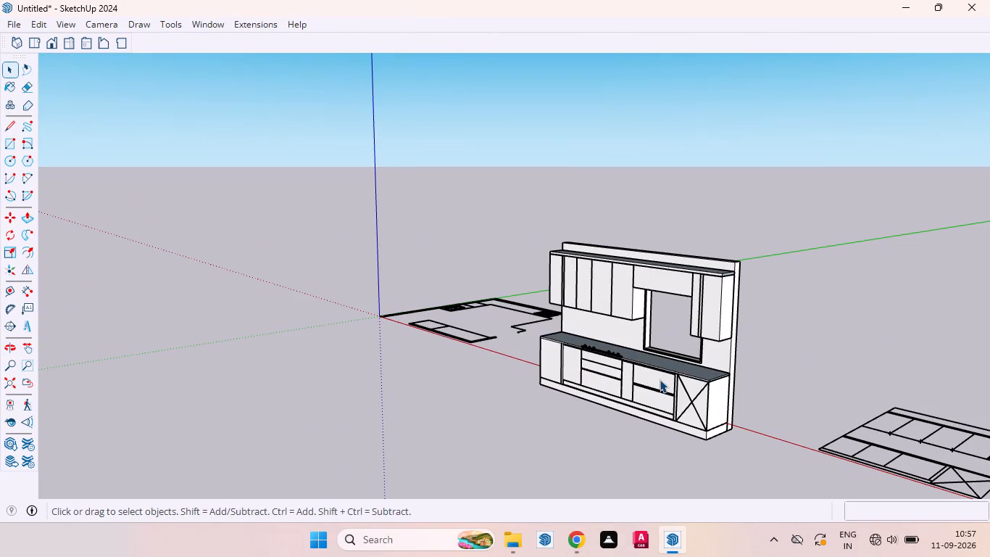
{"action": "left_click", "coordinate": [660, 379]}
{"action": "left_click", "coordinate": [458, 418]}
Select the entire flat elevation drawing lying beside the finished cabinet model on the red axis.
{"action": "scroll", "coordinate": [494, 350], "scroll_direction": "down", "scroll_amount": 4}
{"action": "scroll", "coordinate": [681, 413], "scroll_direction": "up", "scroll_amount": 3}
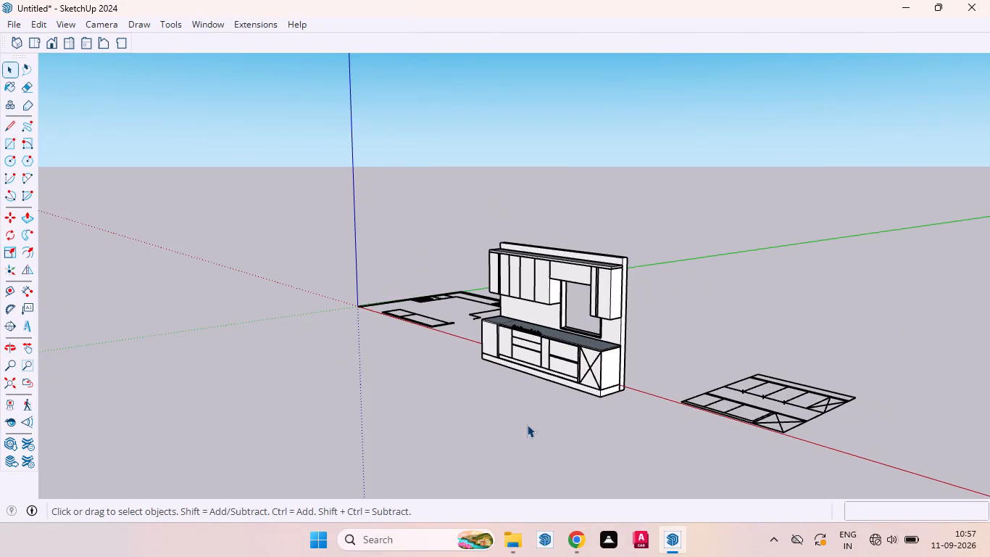
{"action": "scroll", "coordinate": [527, 421], "scroll_direction": "down", "scroll_amount": 6}
{"action": "middle_click_drag", "start_coordinate": [512, 440], "coordinate": [588, 453]}
{"action": "scroll", "coordinate": [759, 374], "scroll_direction": "up", "scroll_amount": 4}
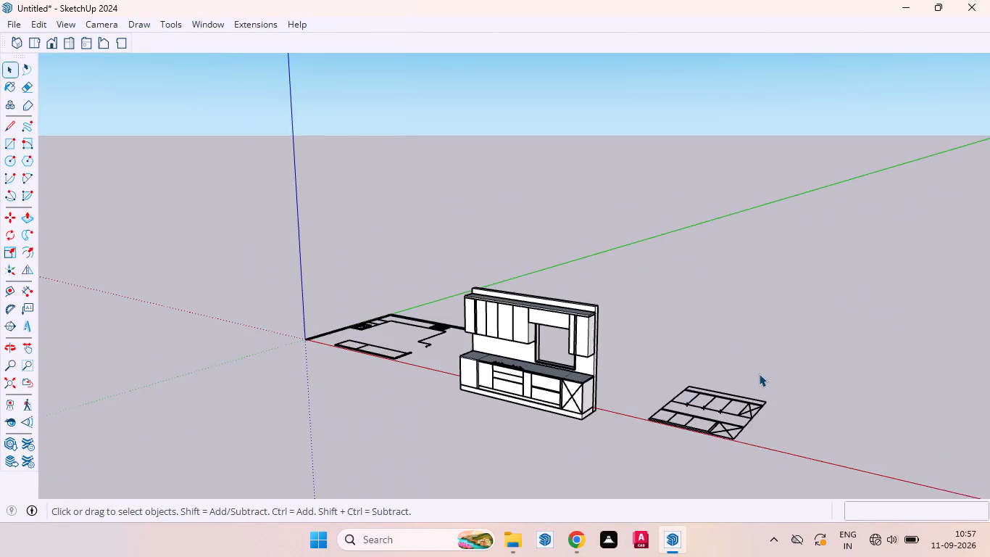
{"action": "scroll", "coordinate": [729, 383], "scroll_direction": "down", "scroll_amount": 4}
{"action": "scroll", "coordinate": [667, 374], "scroll_direction": "down", "scroll_amount": 4}
{"action": "scroll", "coordinate": [746, 393], "scroll_direction": "up", "scroll_amount": 4}
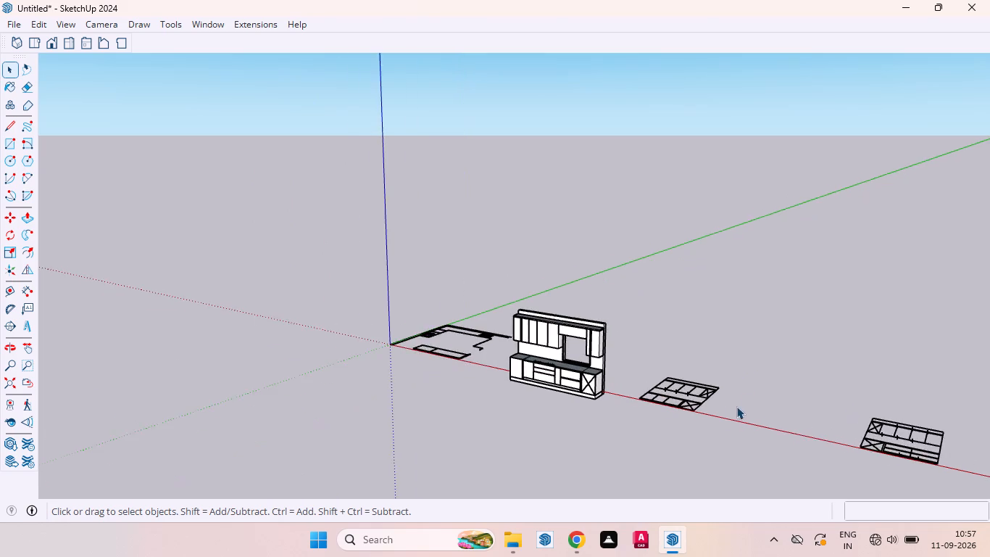
{"action": "middle_click_drag", "start_coordinate": [670, 418], "coordinate": [752, 489]}
{"action": "scroll", "coordinate": [721, 418], "scroll_direction": "up", "scroll_amount": 11}
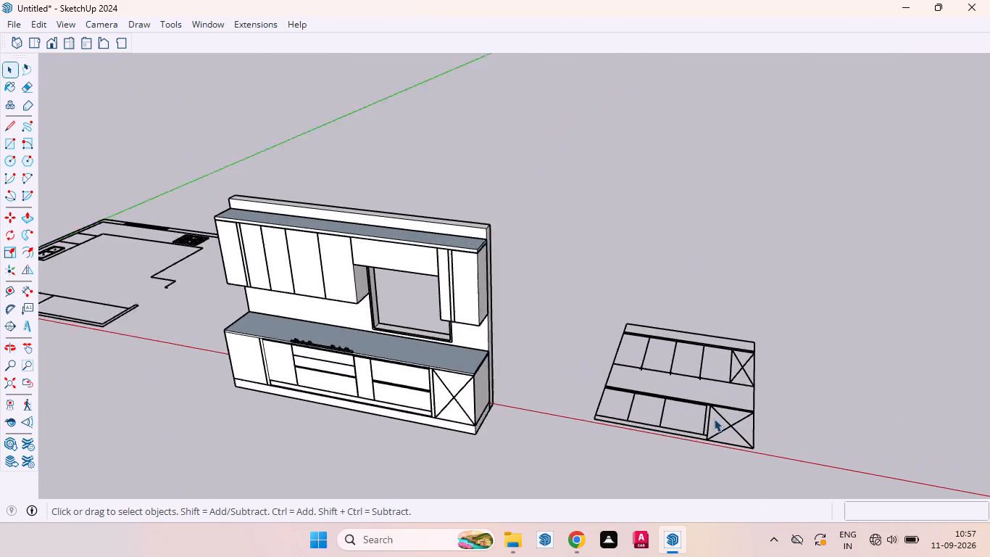
{"action": "scroll", "coordinate": [714, 418], "scroll_direction": "up", "scroll_amount": 2}
{"action": "left_click", "coordinate": [562, 253]}
{"action": "left_click_drag", "start_coordinate": [545, 247], "coordinate": [810, 513]}
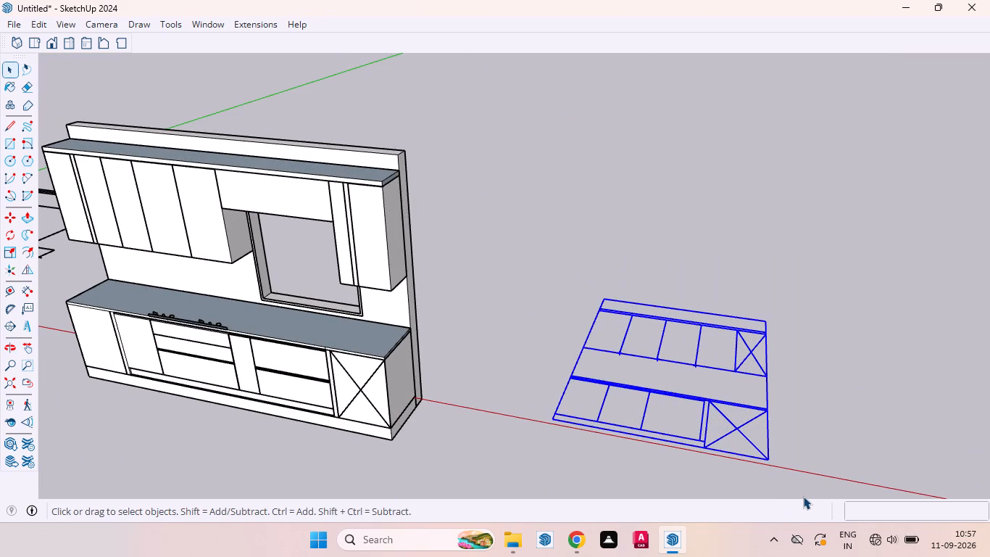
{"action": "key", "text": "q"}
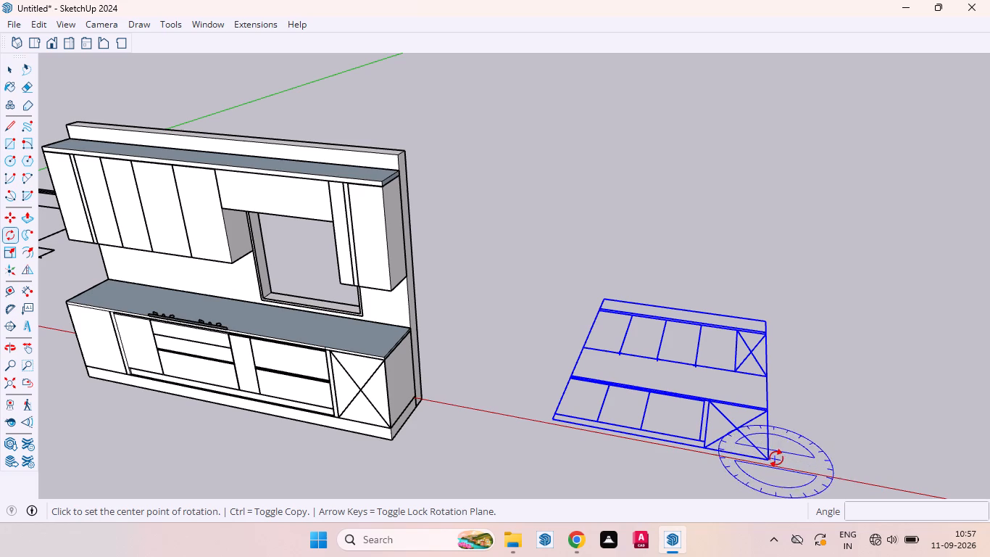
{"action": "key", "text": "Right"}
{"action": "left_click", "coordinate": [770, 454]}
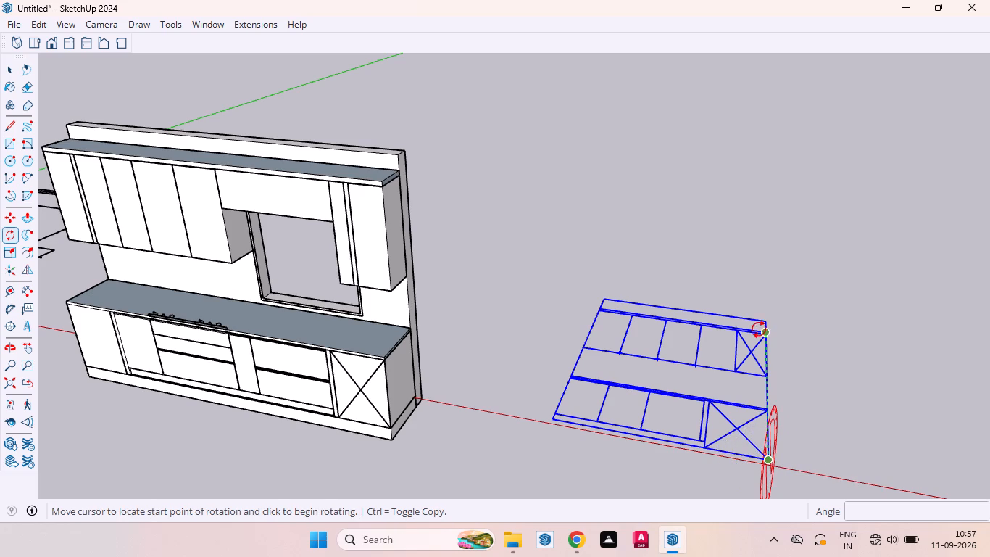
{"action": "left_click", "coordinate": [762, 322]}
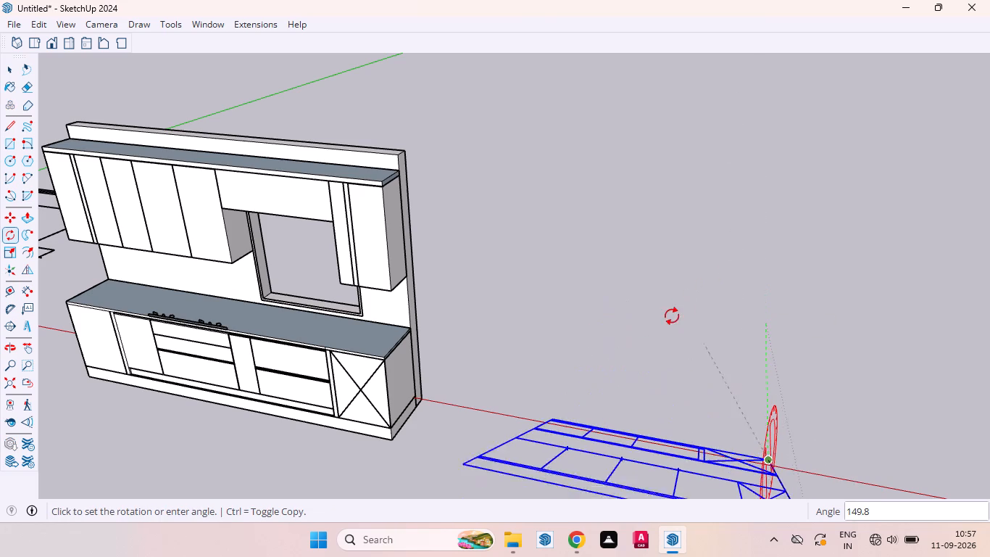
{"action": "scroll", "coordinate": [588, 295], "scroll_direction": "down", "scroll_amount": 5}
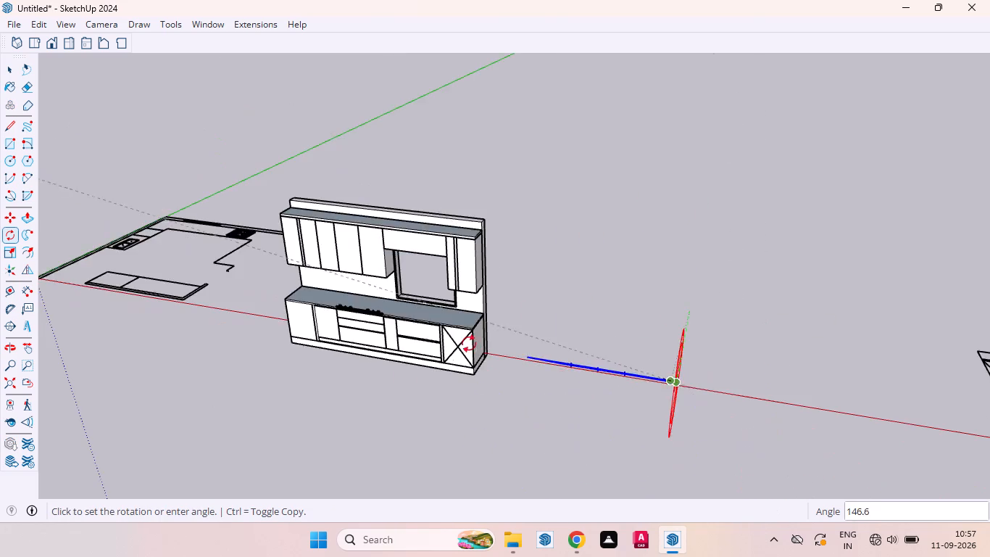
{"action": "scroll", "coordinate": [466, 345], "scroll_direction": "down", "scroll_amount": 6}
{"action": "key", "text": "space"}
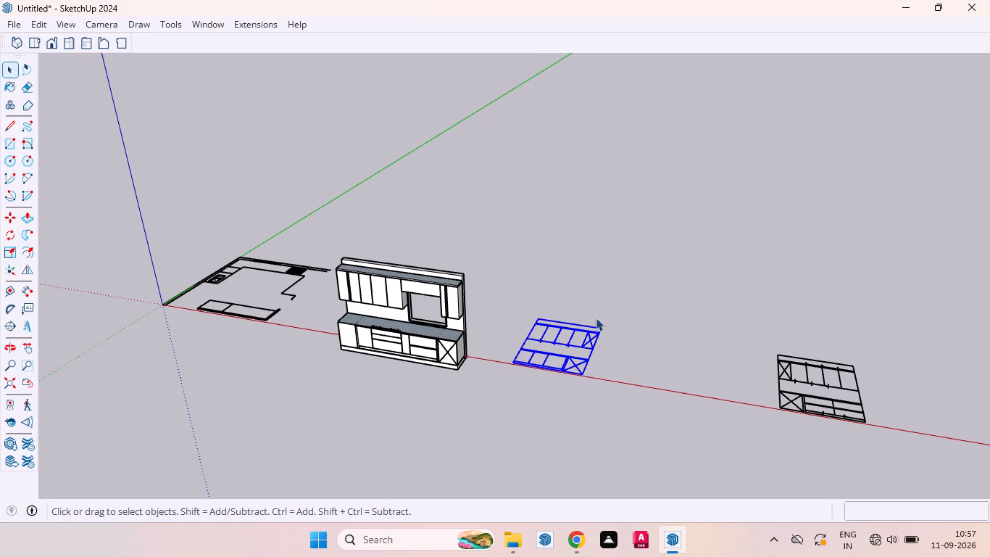
Rotate the selected elevation drawing 90° upright about its bottom corner around the red axis, and clear the selection.
{"action": "scroll", "coordinate": [602, 360], "scroll_direction": "up", "scroll_amount": 2}
{"action": "middle_click_drag", "start_coordinate": [583, 398], "coordinate": [462, 447]}
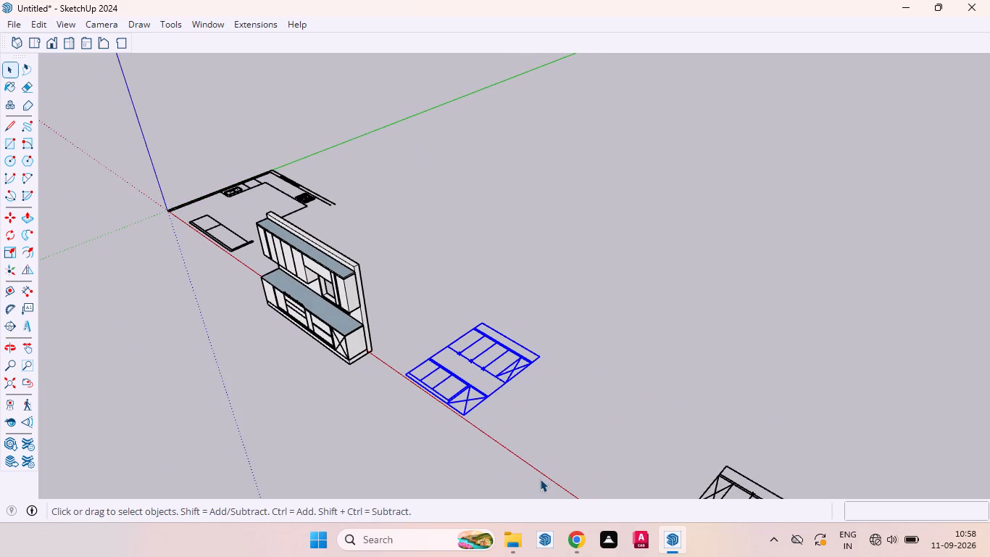
{"action": "key", "text": "q"}
{"action": "key", "text": "Right"}
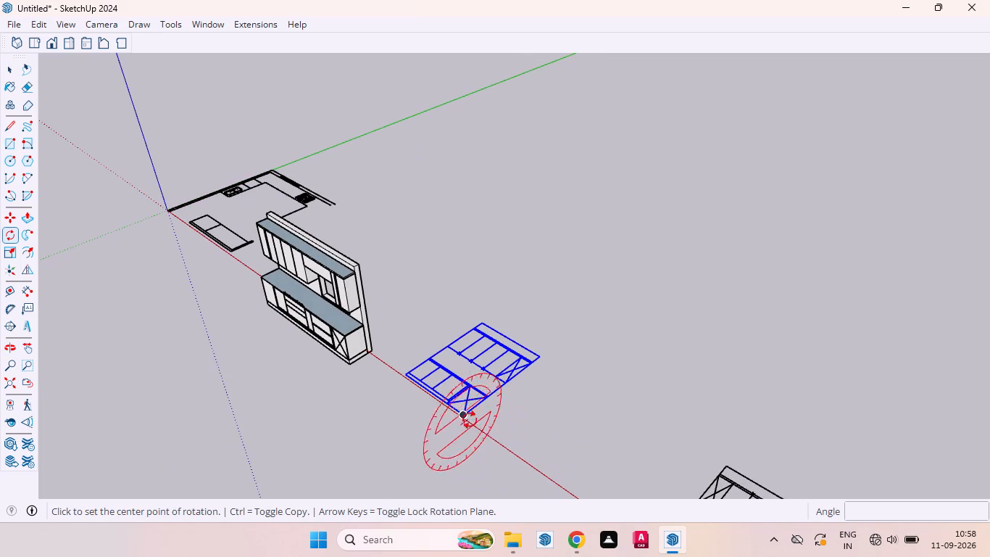
{"action": "left_click", "coordinate": [469, 419]}
{"action": "left_click", "coordinate": [538, 358]}
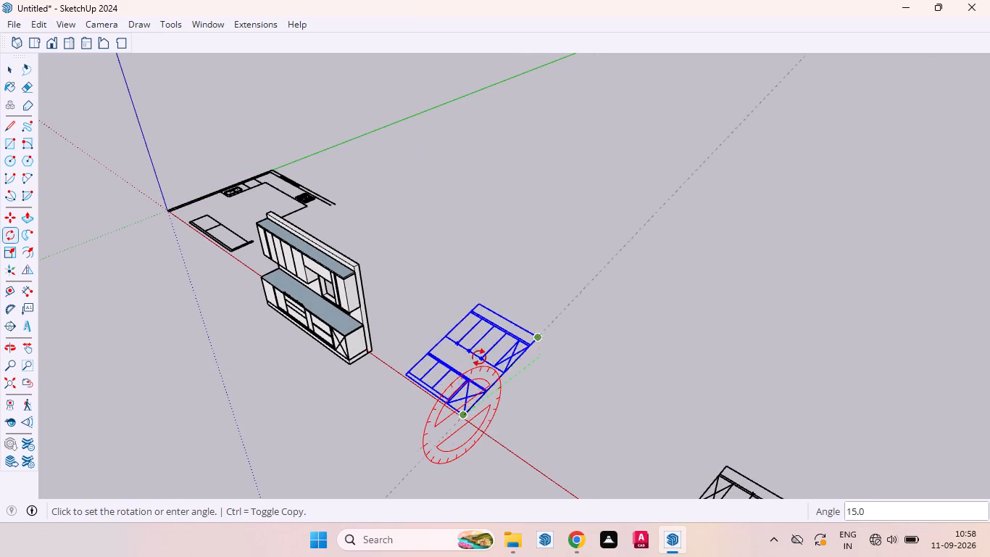
{"action": "type", "text": "90"}
{"action": "key", "text": "Return"}
{"action": "key", "text": "space"}
{"action": "left_click", "coordinate": [522, 431]}
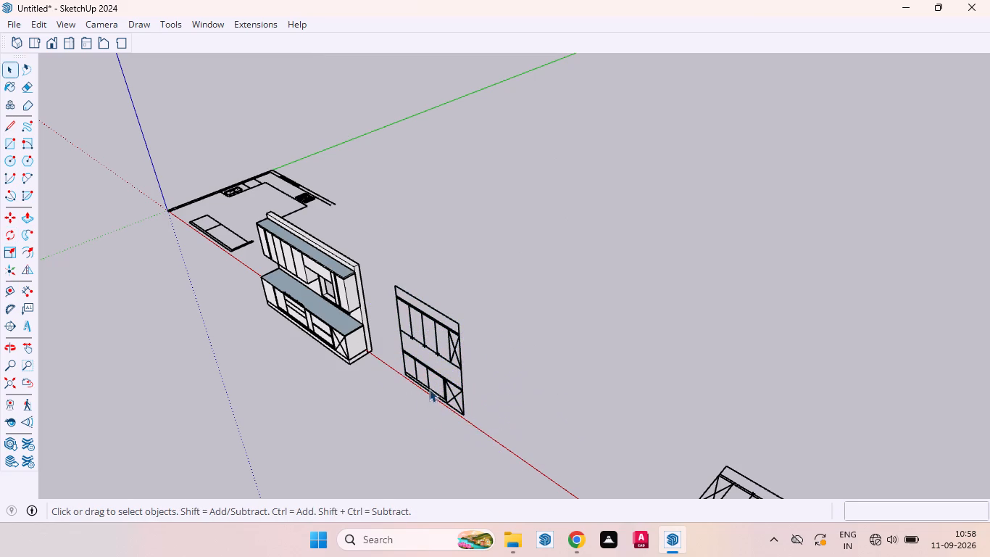
Create a new group and draw a 7' 1 1/2" by 9' 6" rectangle over the upright elevation's outer outline.
{"action": "scroll", "coordinate": [430, 388], "scroll_direction": "up", "scroll_amount": 1}
{"action": "middle_click_drag", "start_coordinate": [432, 388], "coordinate": [488, 381]}
{"action": "scroll", "coordinate": [510, 352], "scroll_direction": "up", "scroll_amount": 5}
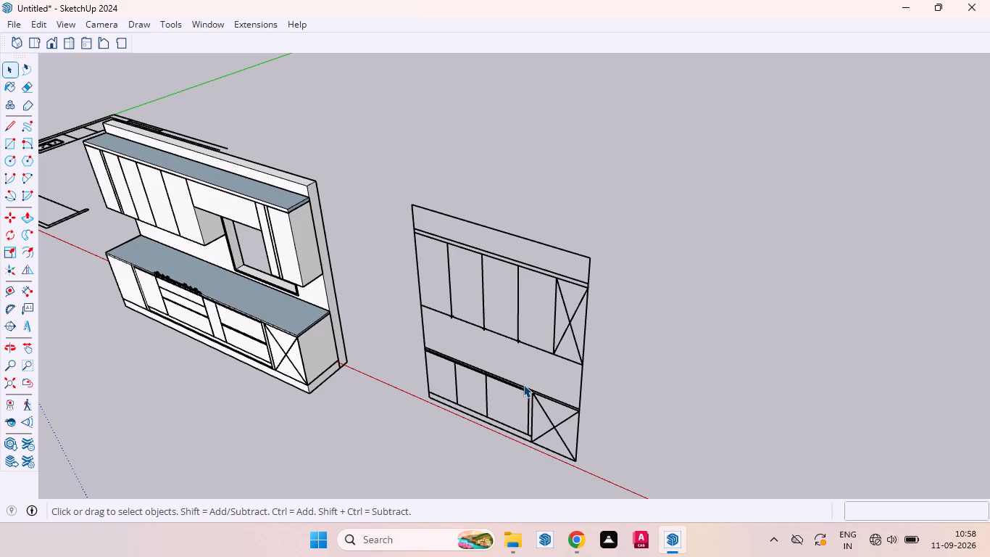
{"action": "scroll", "coordinate": [383, 434], "scroll_direction": "down", "scroll_amount": 4}
{"action": "right_click", "coordinate": [556, 409]}
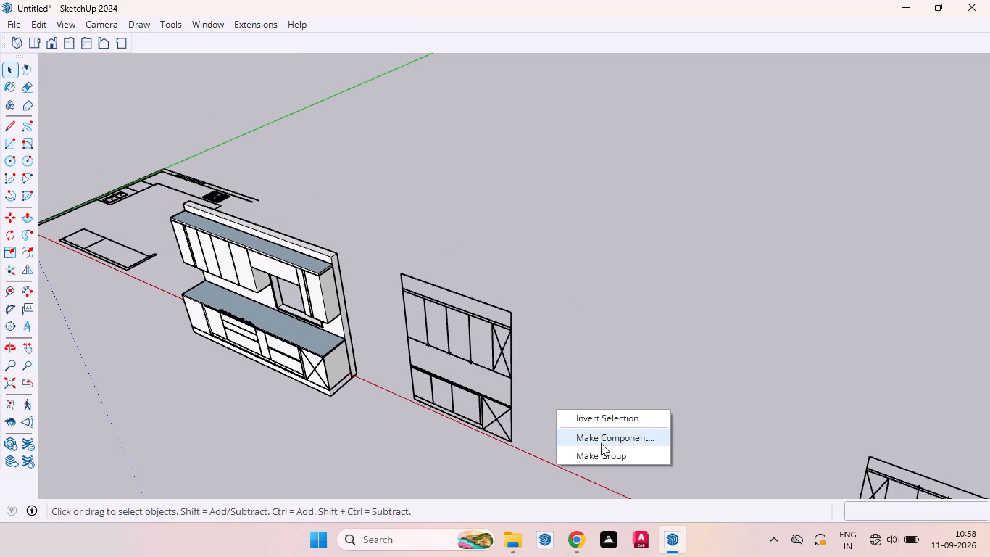
{"action": "left_click", "coordinate": [599, 450]}
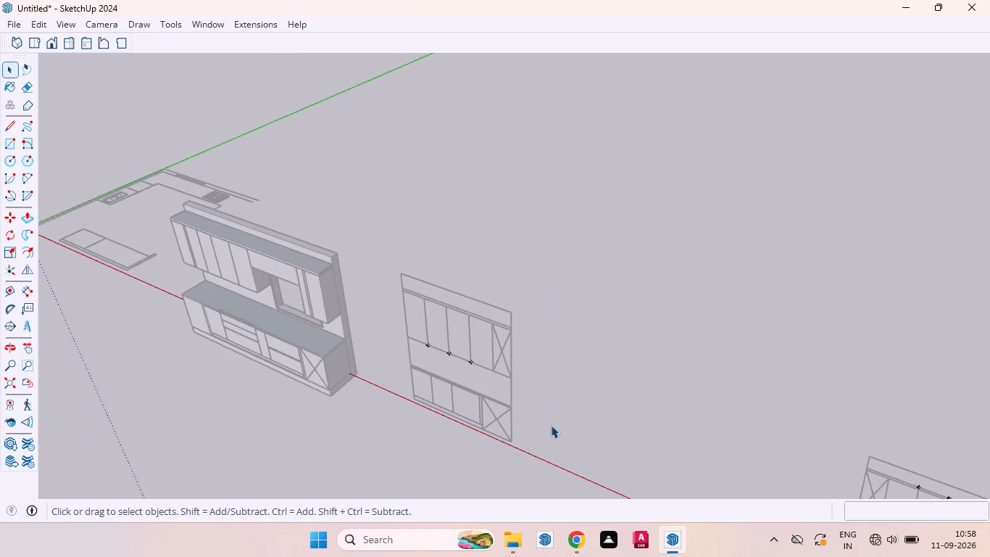
{"action": "key", "text": "r"}
{"action": "scroll", "coordinate": [417, 278], "scroll_direction": "up", "scroll_amount": 8}
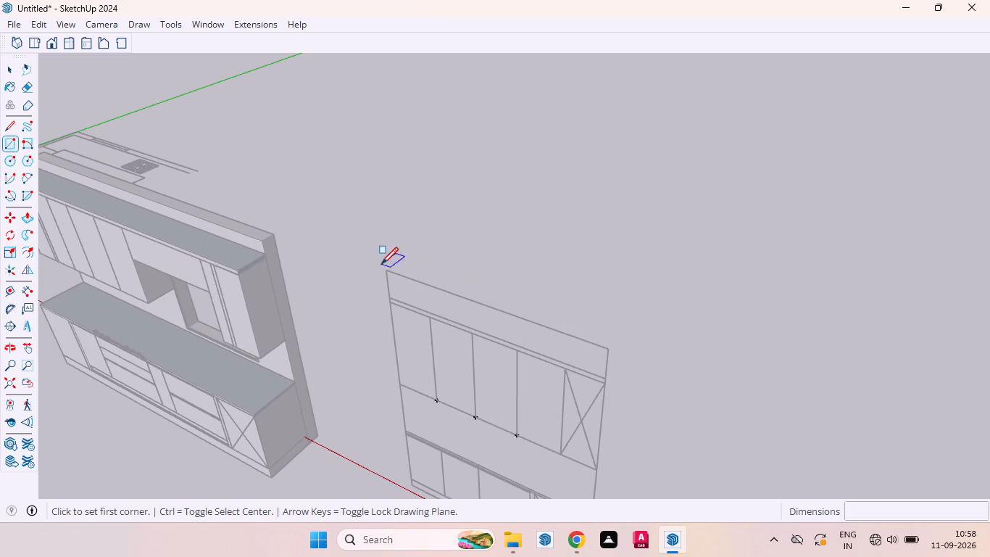
{"action": "left_click", "coordinate": [388, 273]}
{"action": "scroll", "coordinate": [414, 307], "scroll_direction": "down", "scroll_amount": 12}
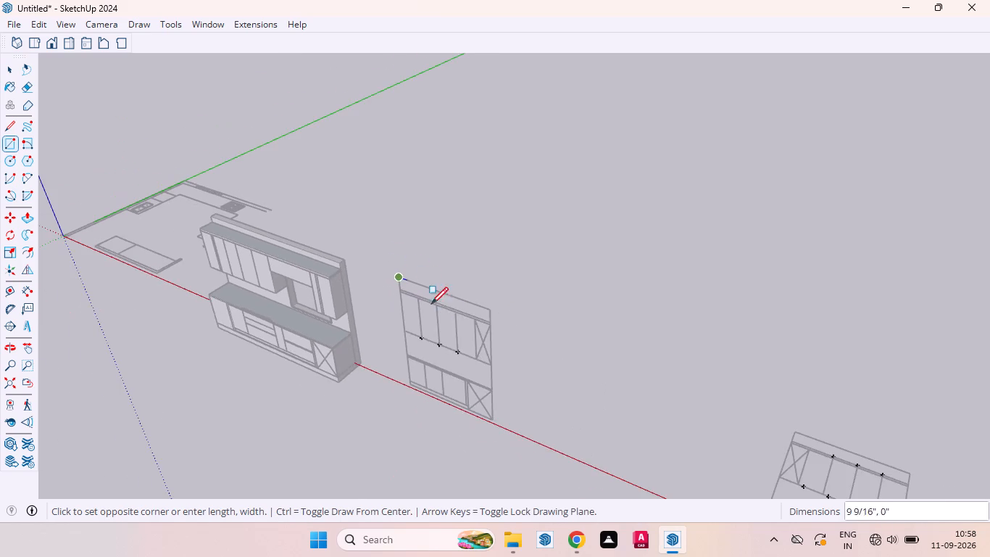
{"action": "scroll", "coordinate": [492, 405], "scroll_direction": "up", "scroll_amount": 10}
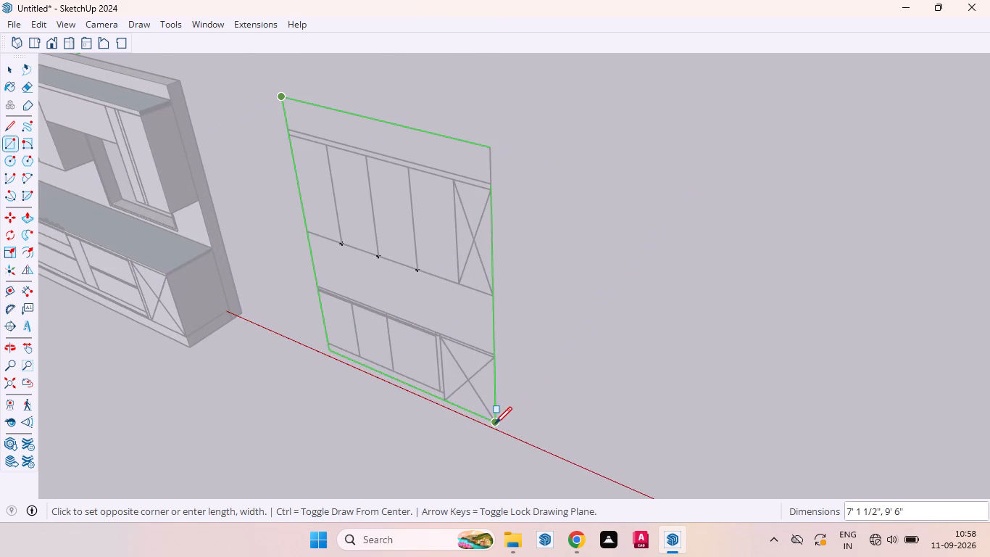
{"action": "left_click", "coordinate": [495, 424]}
{"action": "key", "text": "space"}
Push/Pull the rectangle 6" away from the elevation lines to form the back wall, and close its group.
{"action": "key", "text": "p"}
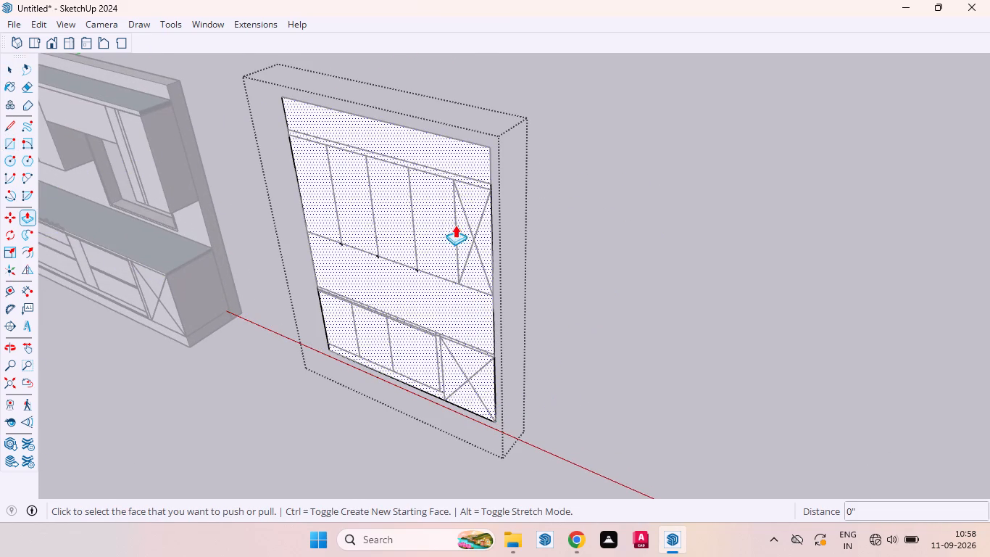
{"action": "left_click_drag", "start_coordinate": [464, 158], "coordinate": [449, 167]}
{"action": "key", "text": "6"}
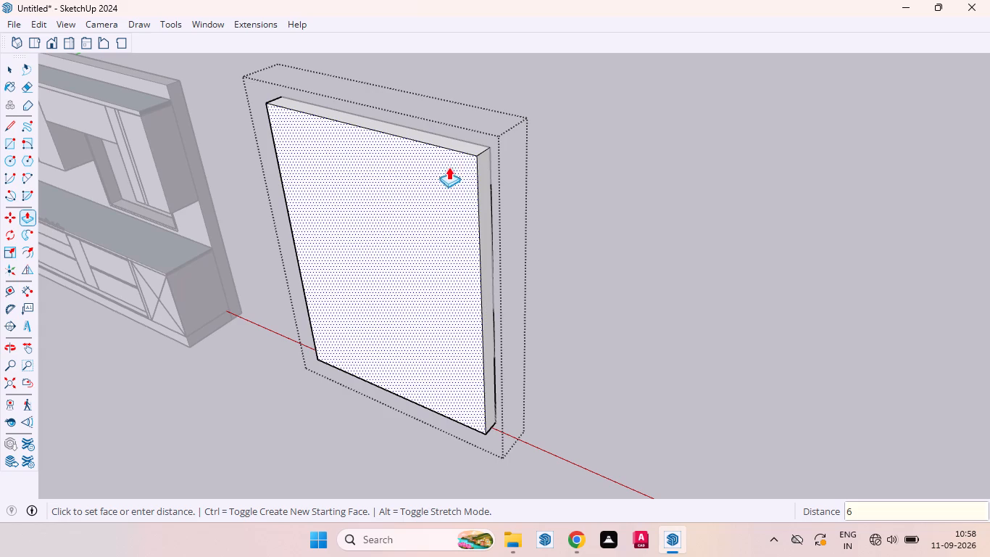
{"action": "left_click_drag", "start_coordinate": [449, 167], "coordinate": [448, 168]}
{"action": "key", "text": "Return"}
{"action": "key", "text": "space"}
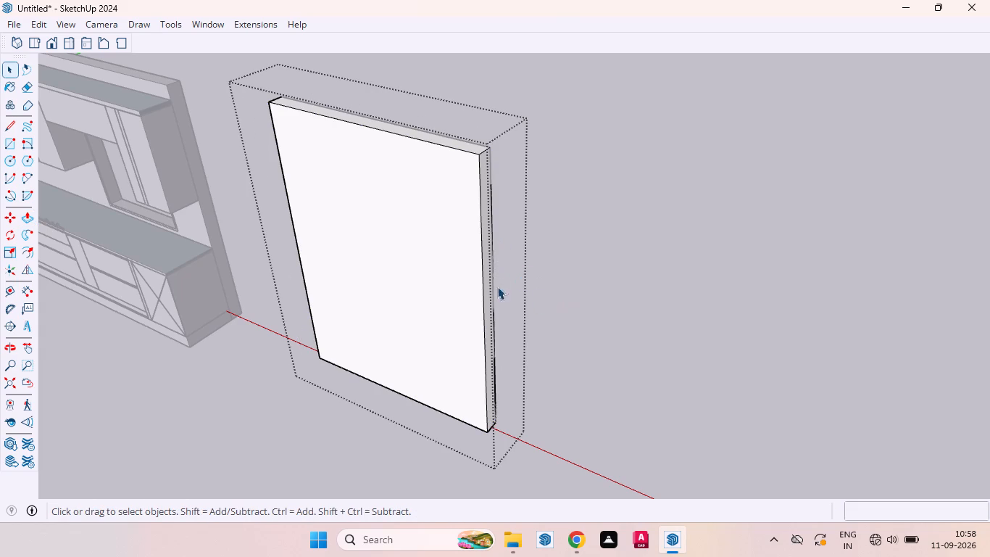
{"action": "left_click", "coordinate": [586, 350]}
Examine the new back wall and the side carrying the elevation lines from several angles.
{"action": "middle_click_drag", "start_coordinate": [565, 376], "coordinate": [361, 407]}
{"action": "scroll", "coordinate": [512, 361], "scroll_direction": "down", "scroll_amount": 3}
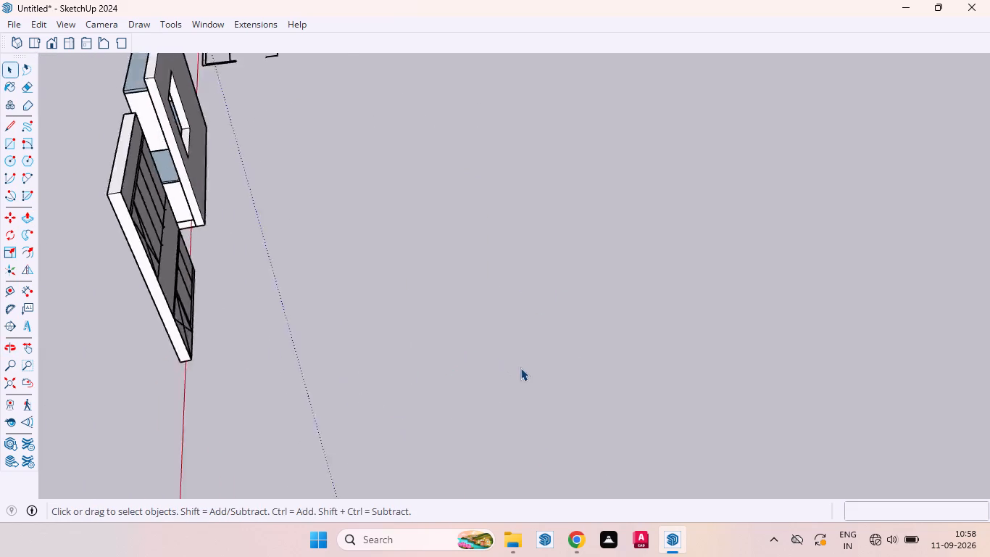
{"action": "scroll", "coordinate": [520, 368], "scroll_direction": "down", "scroll_amount": 2}
{"action": "middle_click_drag", "start_coordinate": [317, 274], "coordinate": [83, 270]}
{"action": "scroll", "coordinate": [253, 305], "scroll_direction": "down", "scroll_amount": 4}
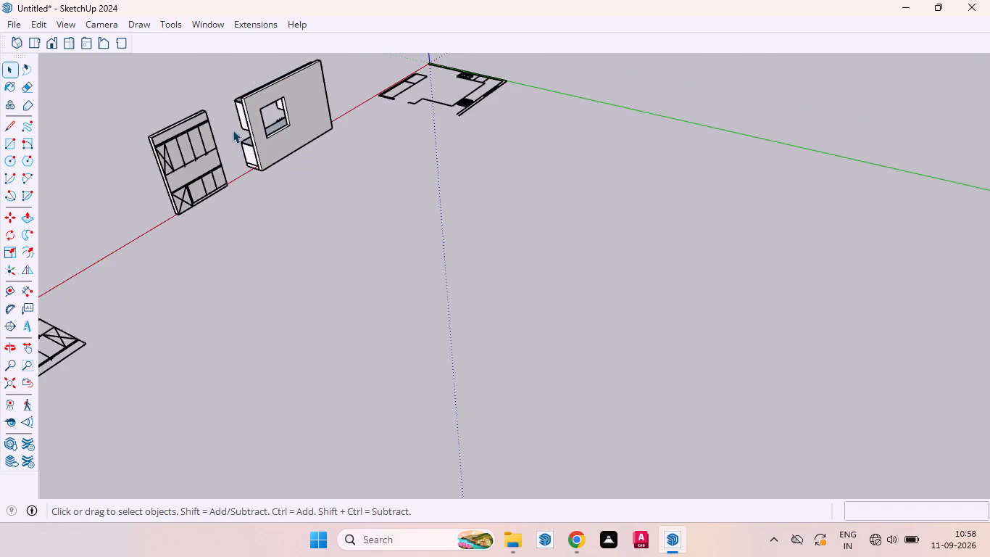
{"action": "scroll", "coordinate": [231, 123], "scroll_direction": "up", "scroll_amount": 7}
{"action": "middle_click_drag", "start_coordinate": [221, 191], "coordinate": [41, 223]}
{"action": "scroll", "coordinate": [346, 257], "scroll_direction": "down", "scroll_amount": 2}
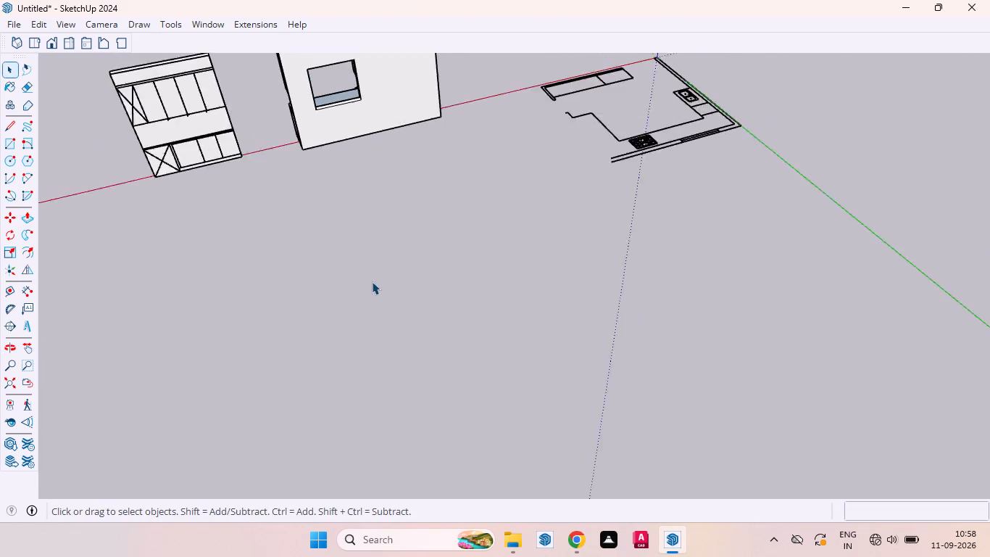
{"action": "scroll", "coordinate": [372, 281], "scroll_direction": "down", "scroll_amount": 3}
{"action": "scroll", "coordinate": [195, 157], "scroll_direction": "up", "scroll_amount": 5}
{"action": "middle_click_drag", "start_coordinate": [224, 183], "coordinate": [291, 168]}
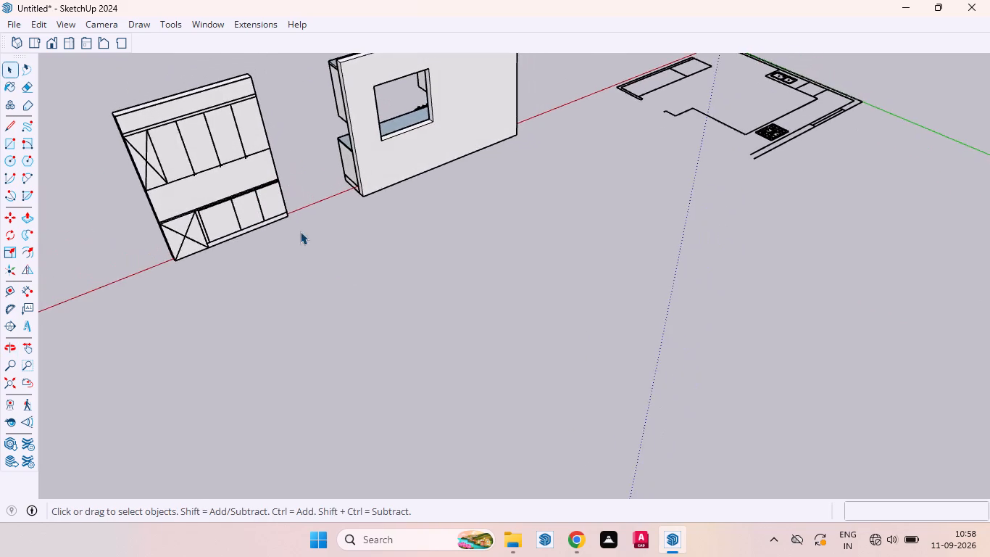
{"action": "scroll", "coordinate": [300, 234], "scroll_direction": "down", "scroll_amount": 4}
{"action": "scroll", "coordinate": [285, 189], "scroll_direction": "up", "scroll_amount": 4}
{"action": "middle_click_drag", "start_coordinate": [275, 211], "coordinate": [290, 173]}
{"action": "scroll", "coordinate": [289, 168], "scroll_direction": "up", "scroll_amount": 1}
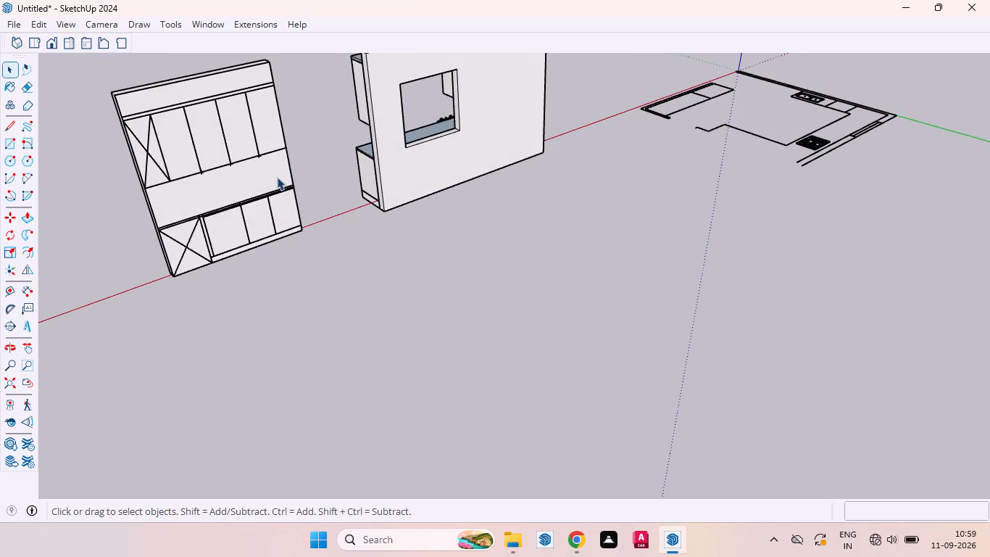
{"action": "scroll", "coordinate": [277, 177], "scroll_direction": "up", "scroll_amount": 4}
{"action": "middle_click_drag", "start_coordinate": [254, 237], "coordinate": [367, 195]}
{"action": "scroll", "coordinate": [351, 281], "scroll_direction": "down", "scroll_amount": 2}
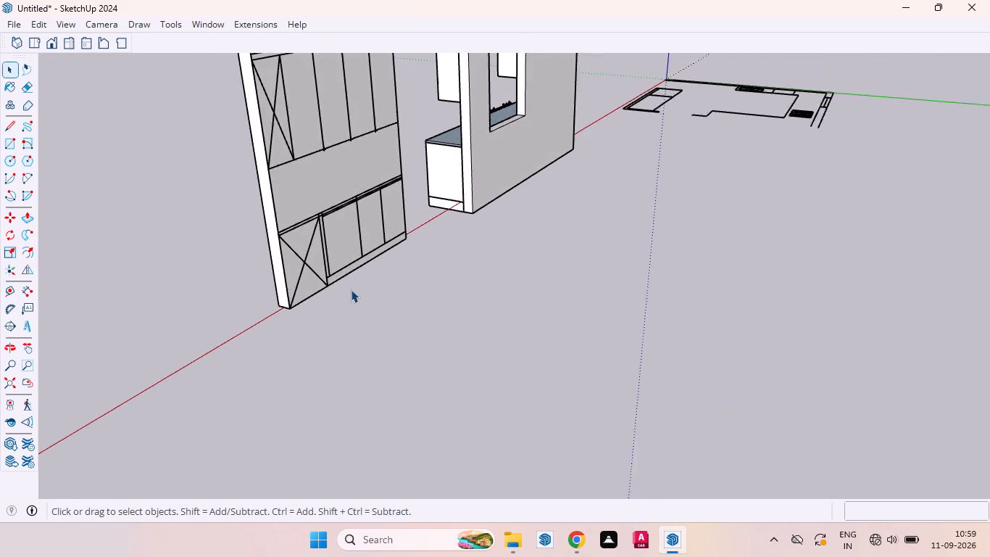
{"action": "scroll", "coordinate": [351, 289], "scroll_direction": "down", "scroll_amount": 3}
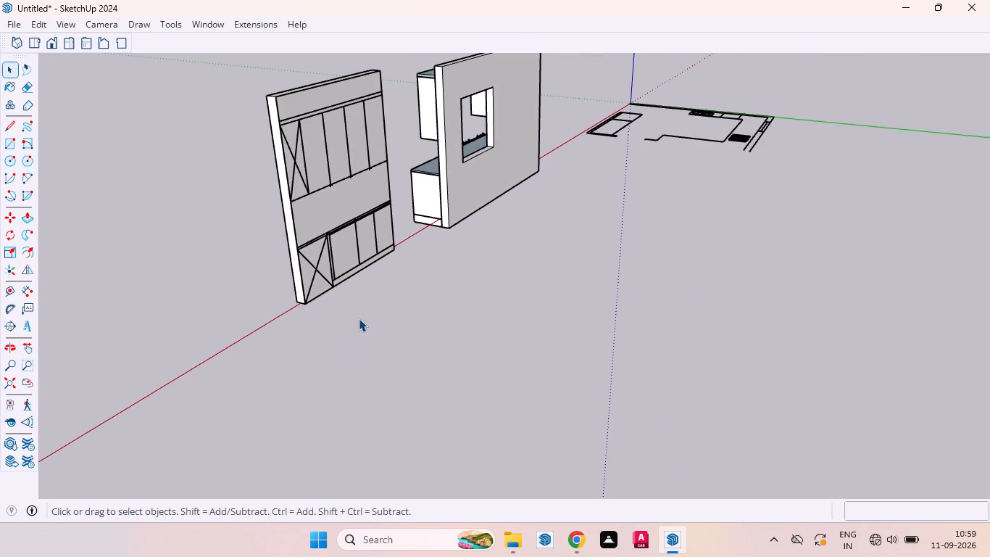
{"action": "scroll", "coordinate": [346, 252], "scroll_direction": "up", "scroll_amount": 5}
{"action": "scroll", "coordinate": [346, 252], "scroll_direction": "down", "scroll_amount": 1}
{"action": "middle_click_drag", "start_coordinate": [433, 320], "coordinate": [323, 330]}
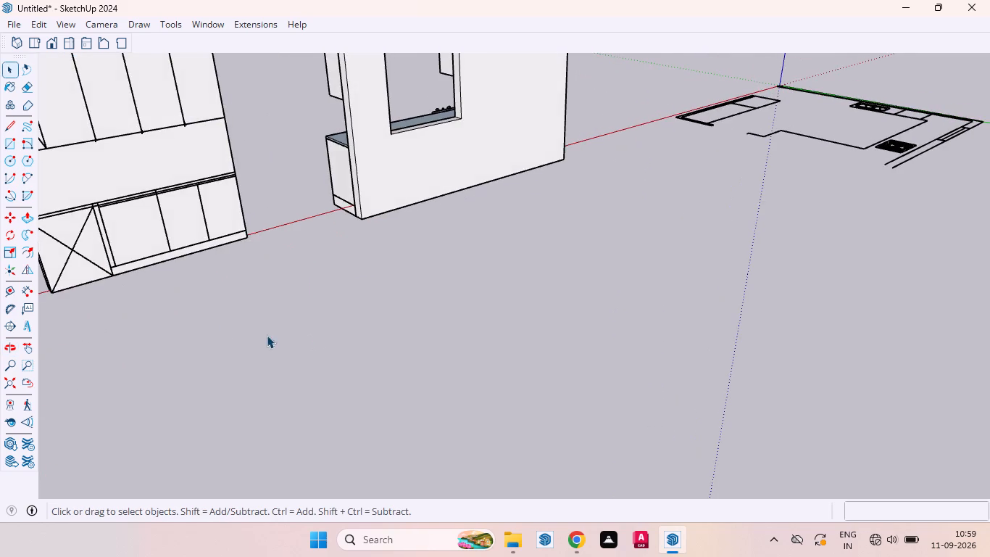
{"action": "scroll", "coordinate": [385, 225], "scroll_direction": "down", "scroll_amount": 4}
Create a new group and draw a 5' 1 1/2" by 2' 10" rectangle over the three-door base cabinet outline, then close it.
{"action": "double_click", "coordinate": [215, 188]}
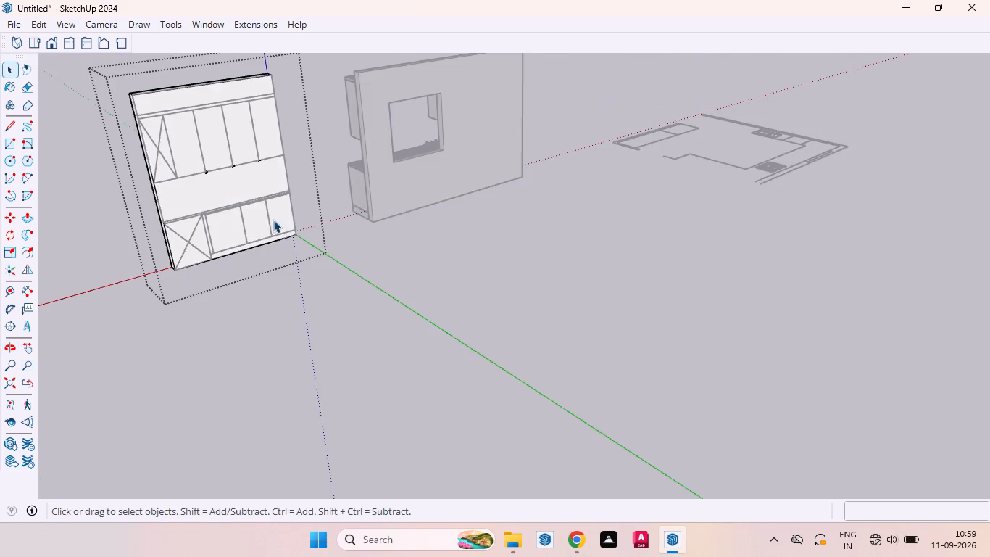
{"action": "left_click", "coordinate": [374, 339]}
{"action": "right_click", "coordinate": [366, 346]}
{"action": "left_click", "coordinate": [428, 391]}
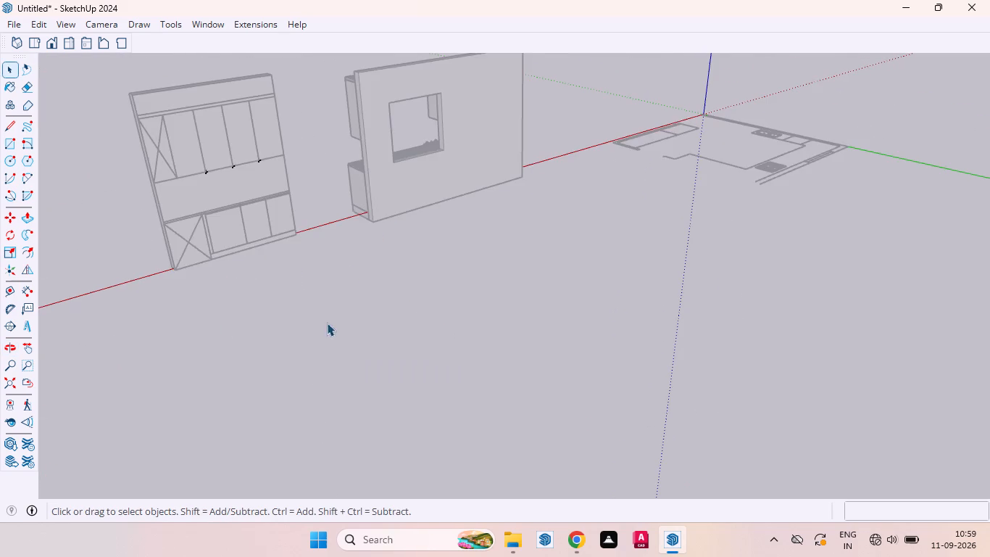
{"action": "scroll", "coordinate": [186, 221], "scroll_direction": "up", "scroll_amount": 13}
{"action": "middle_click_drag", "start_coordinate": [252, 226], "coordinate": [154, 206]}
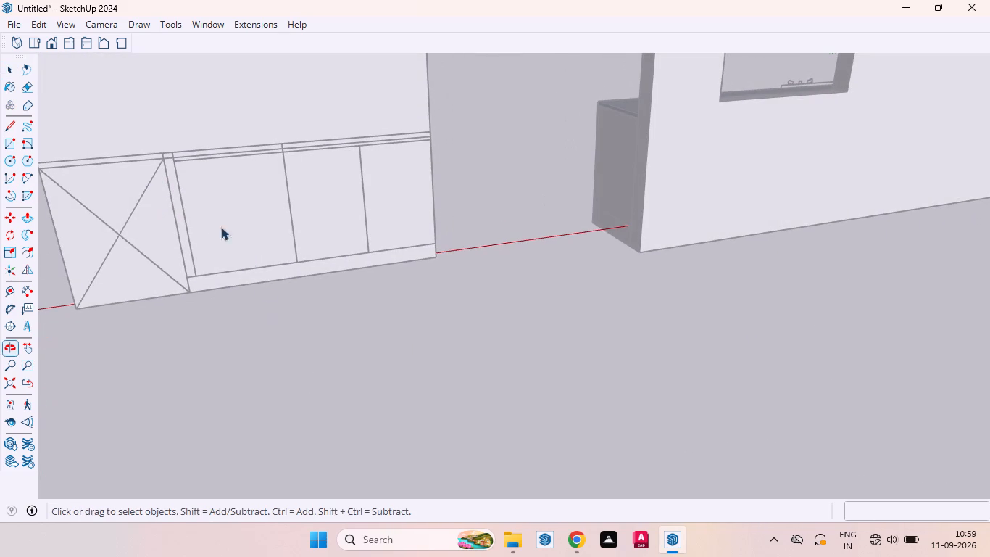
{"action": "key", "text": "r"}
{"action": "scroll", "coordinate": [161, 137], "scroll_direction": "up", "scroll_amount": 4}
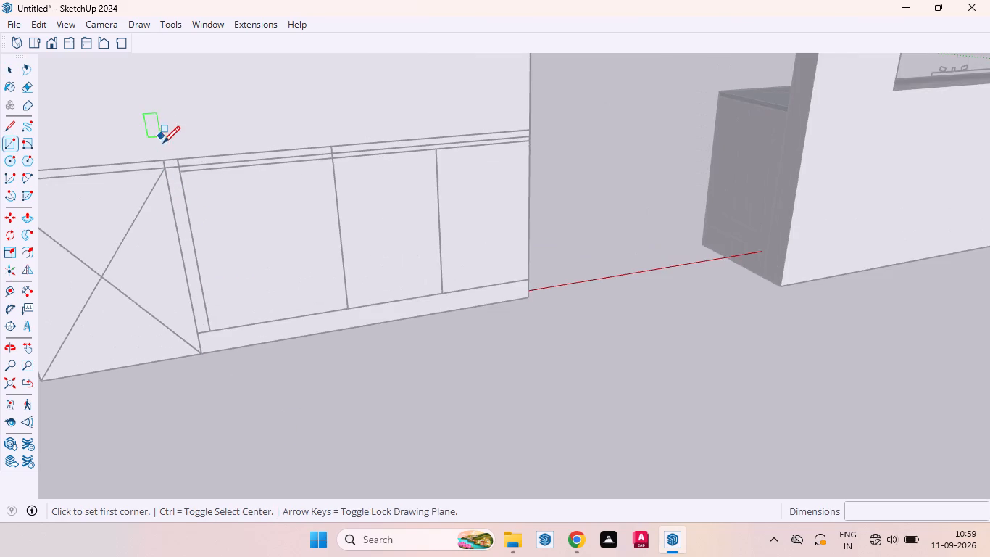
{"action": "scroll", "coordinate": [163, 143], "scroll_direction": "up", "scroll_amount": 4}
{"action": "left_click", "coordinate": [157, 153]}
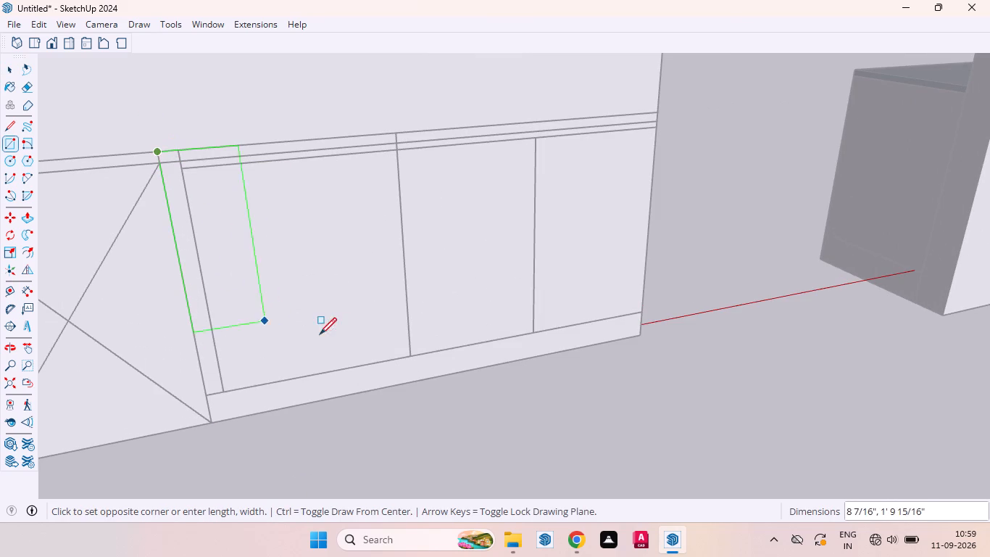
{"action": "left_click", "coordinate": [638, 331]}
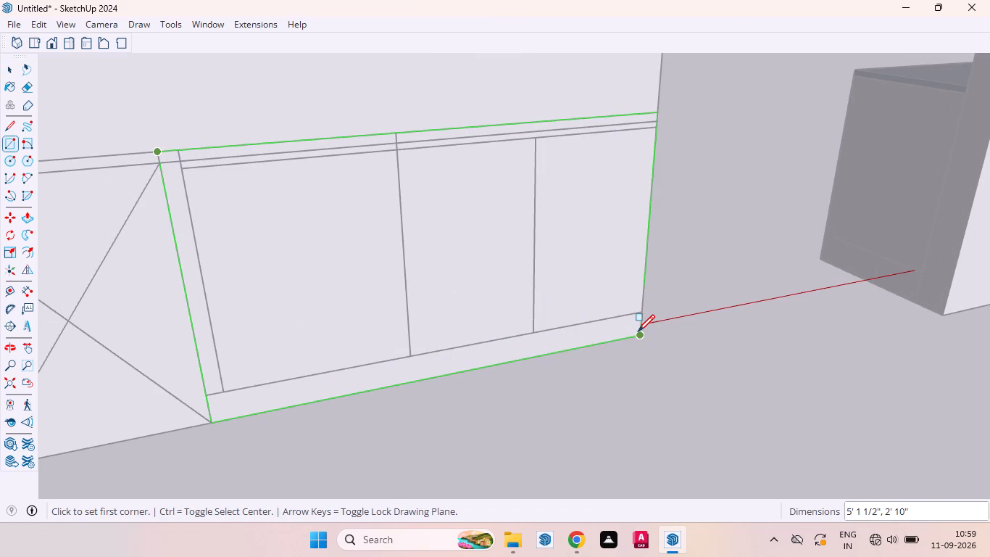
{"action": "key", "text": "space"}
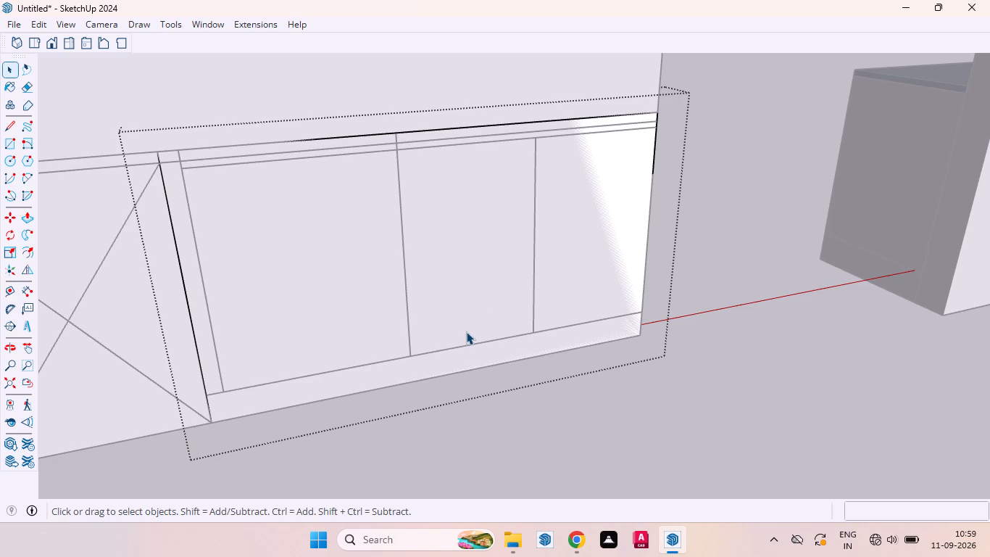
{"action": "left_click", "coordinate": [489, 405]}
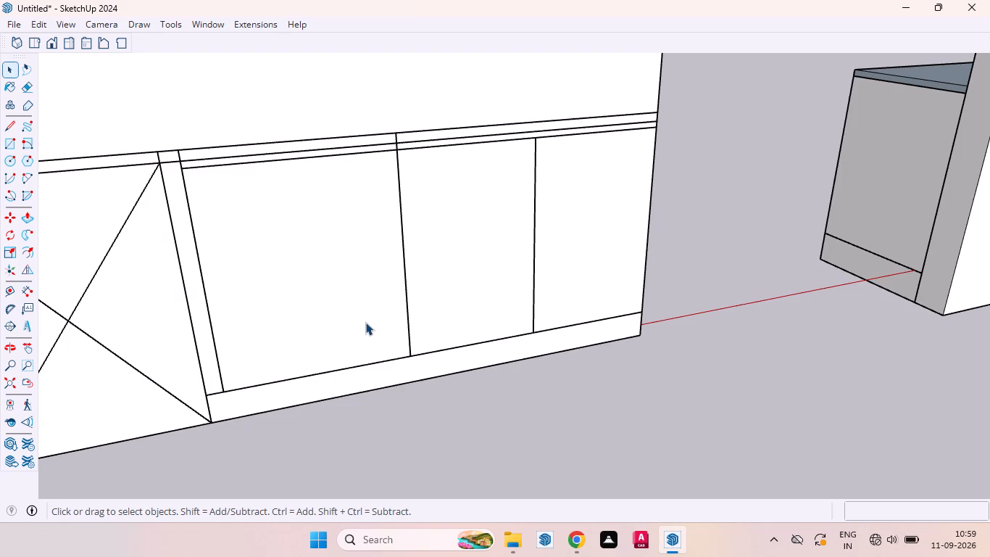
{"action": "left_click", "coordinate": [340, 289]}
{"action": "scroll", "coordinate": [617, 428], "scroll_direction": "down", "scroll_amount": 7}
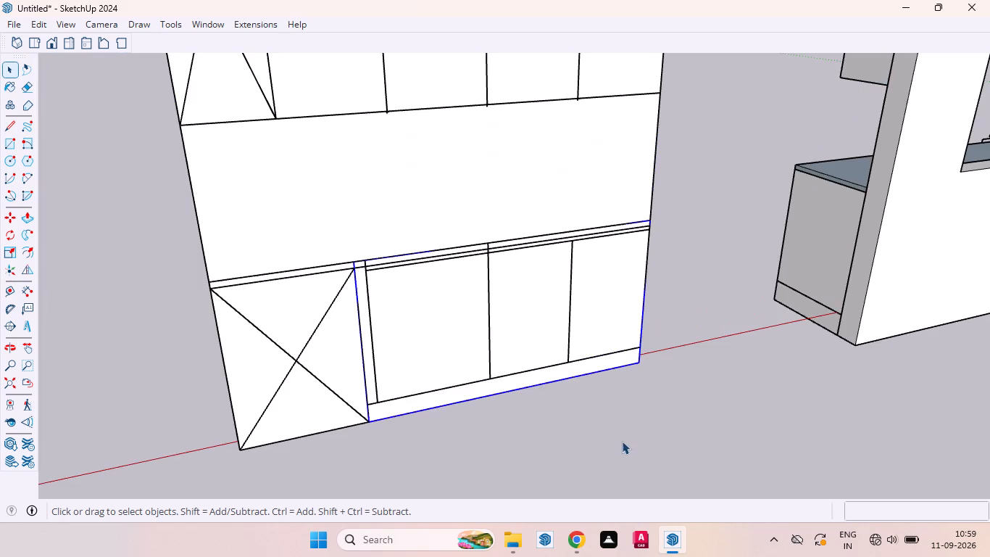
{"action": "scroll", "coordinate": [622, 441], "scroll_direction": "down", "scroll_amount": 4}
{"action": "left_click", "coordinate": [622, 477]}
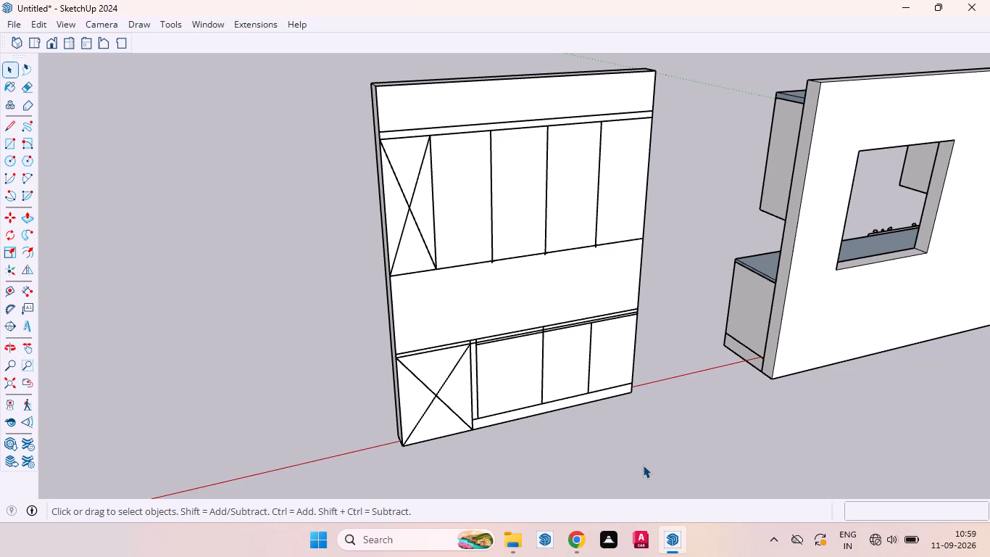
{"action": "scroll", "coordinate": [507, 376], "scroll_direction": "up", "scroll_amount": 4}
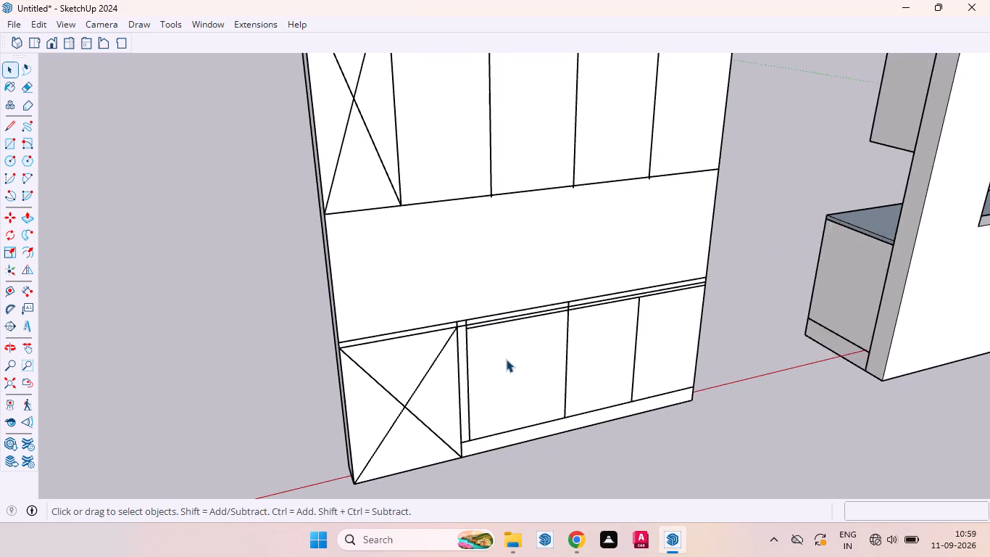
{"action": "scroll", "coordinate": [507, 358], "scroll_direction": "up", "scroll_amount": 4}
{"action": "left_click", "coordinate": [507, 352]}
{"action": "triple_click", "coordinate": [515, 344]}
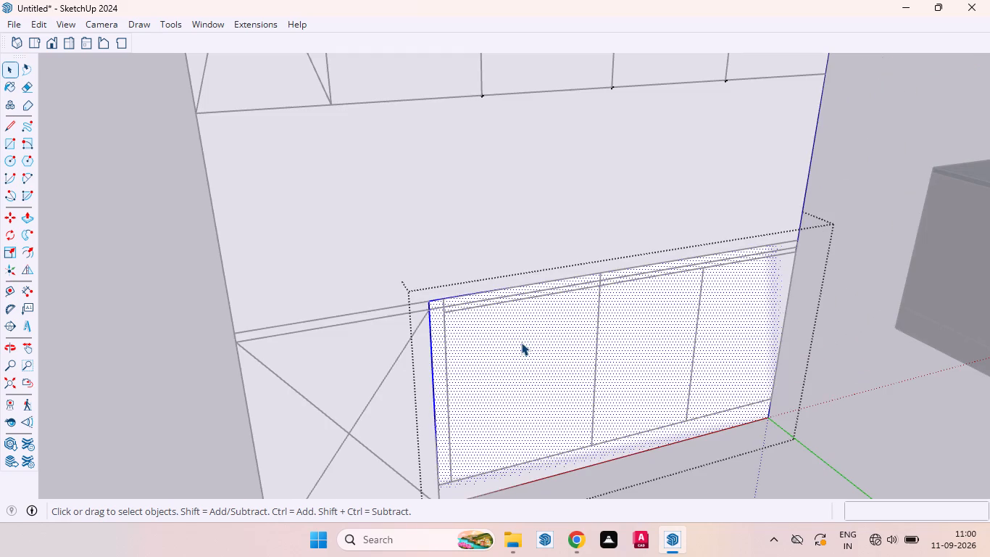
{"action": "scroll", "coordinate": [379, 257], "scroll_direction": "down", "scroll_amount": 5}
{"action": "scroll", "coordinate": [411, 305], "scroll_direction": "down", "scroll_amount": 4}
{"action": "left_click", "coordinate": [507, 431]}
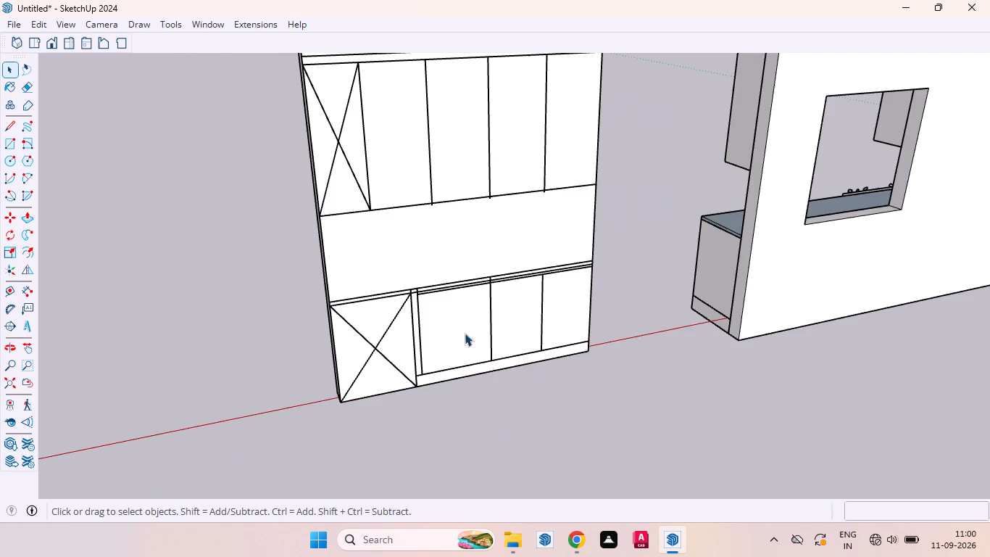
Open the base cabinet group, Push/Pull its rectangle 2' back through the wall, and close the group.
{"action": "scroll", "coordinate": [452, 321], "scroll_direction": "up", "scroll_amount": 4}
{"action": "left_click", "coordinate": [450, 324]}
{"action": "double_click", "coordinate": [450, 324]}
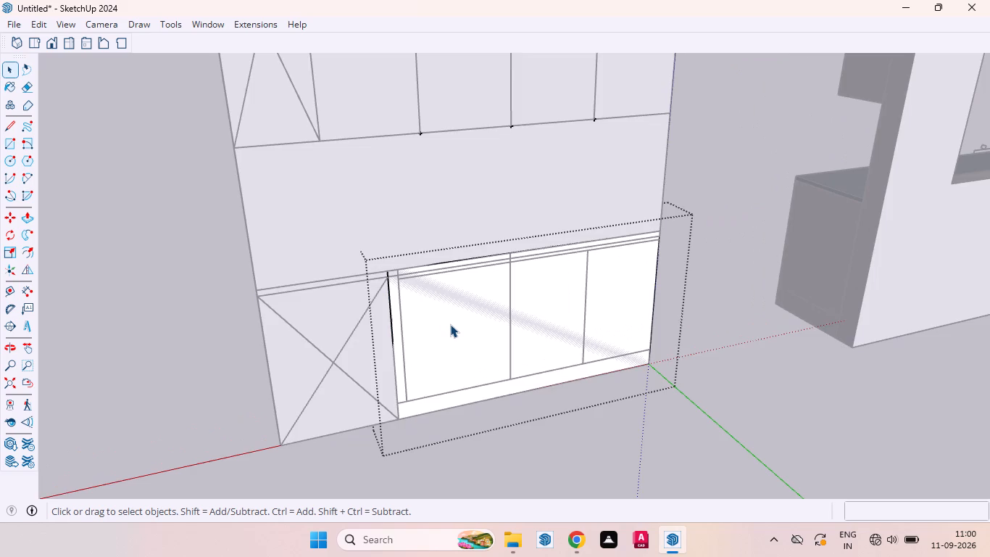
{"action": "left_click", "coordinate": [450, 324]}
{"action": "key", "text": "p"}
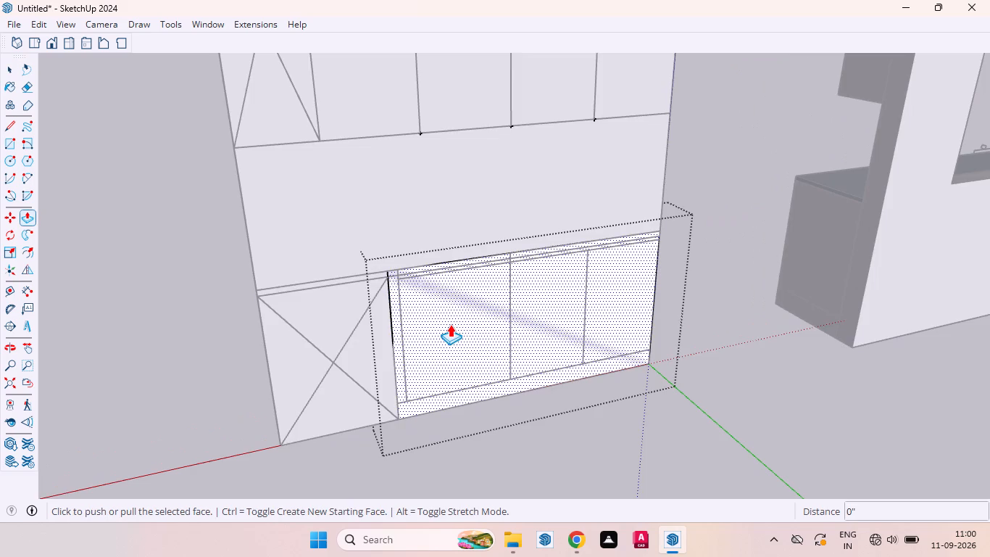
{"action": "left_click", "coordinate": [450, 324]}
{"action": "middle_click_drag", "start_coordinate": [372, 297], "coordinate": [705, 304]}
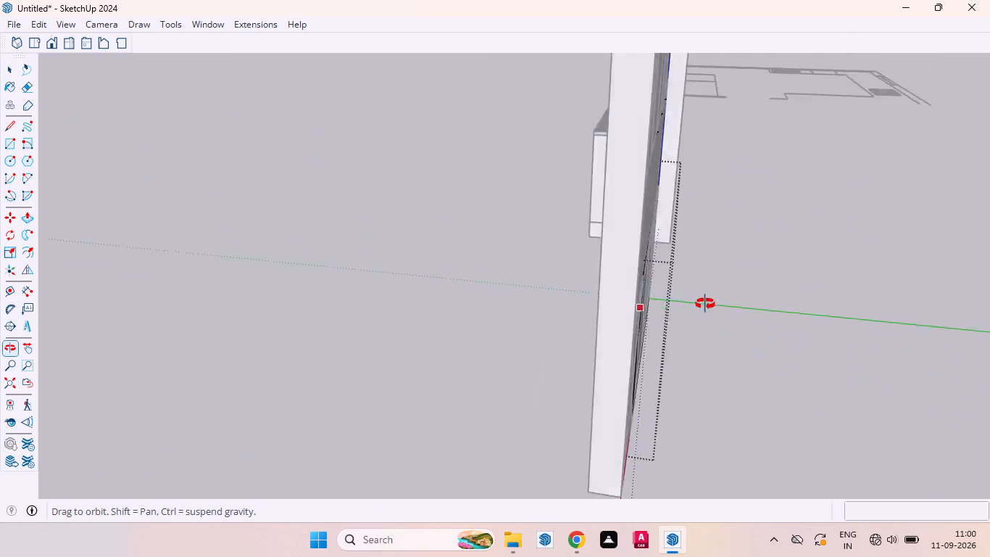
{"action": "middle_click_drag", "start_coordinate": [705, 304], "coordinate": [728, 304]}
{"action": "middle_click_drag", "start_coordinate": [518, 303], "coordinate": [417, 304]}
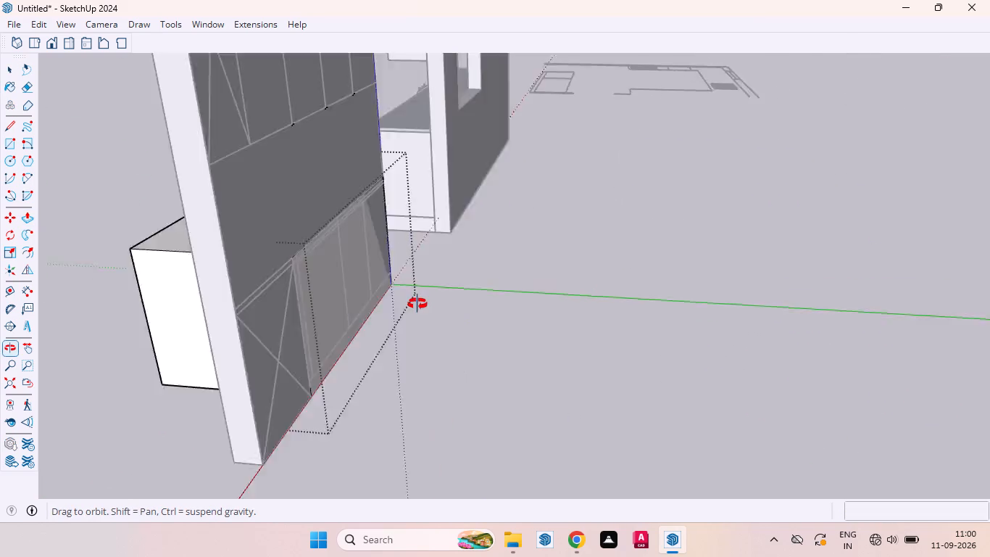
{"action": "middle_click_drag", "start_coordinate": [417, 304], "coordinate": [496, 297]}
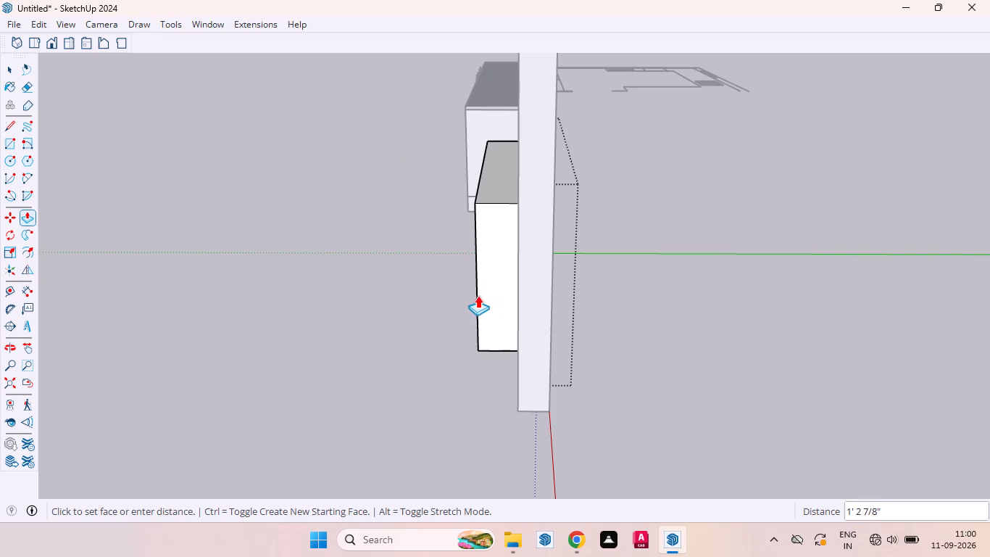
{"action": "key", "text": "2"}
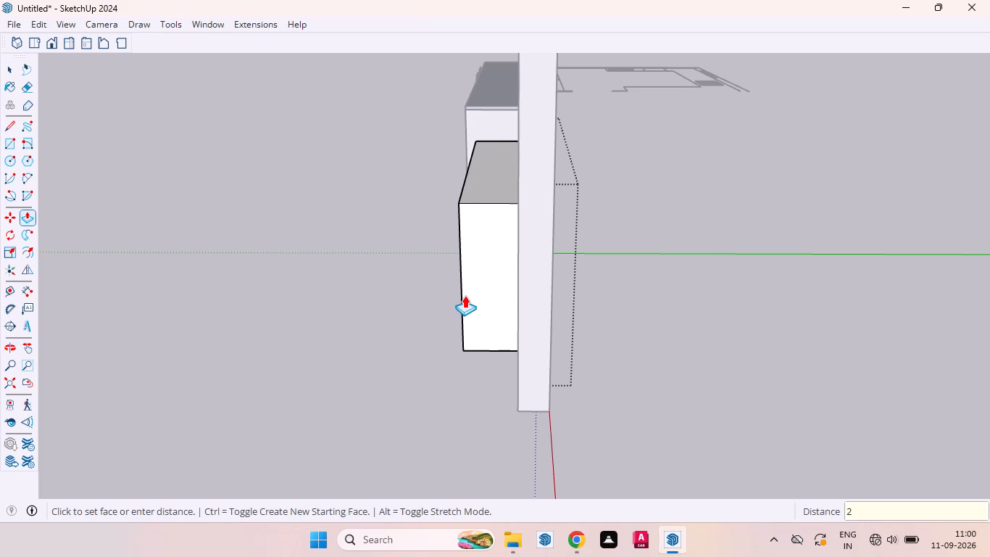
{"action": "key", "text": "apostrophe"}
{"action": "key", "text": "Return"}
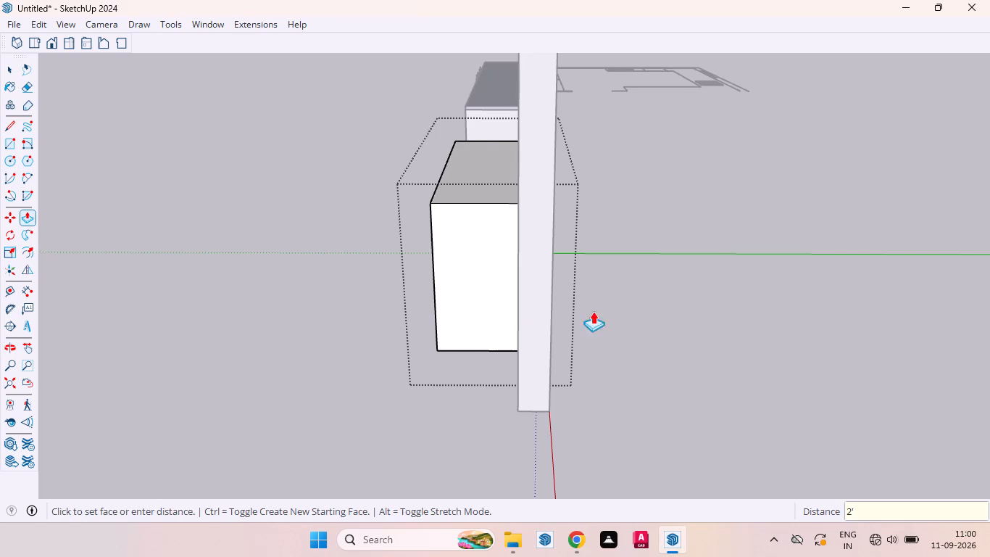
{"action": "key", "text": "space"}
{"action": "left_click", "coordinate": [628, 313]}
Place parallel guides offset 3 mm from the two vertical division lines between the base cabinet doors.
{"action": "middle_click_drag", "start_coordinate": [646, 293], "coordinate": [397, 308]}
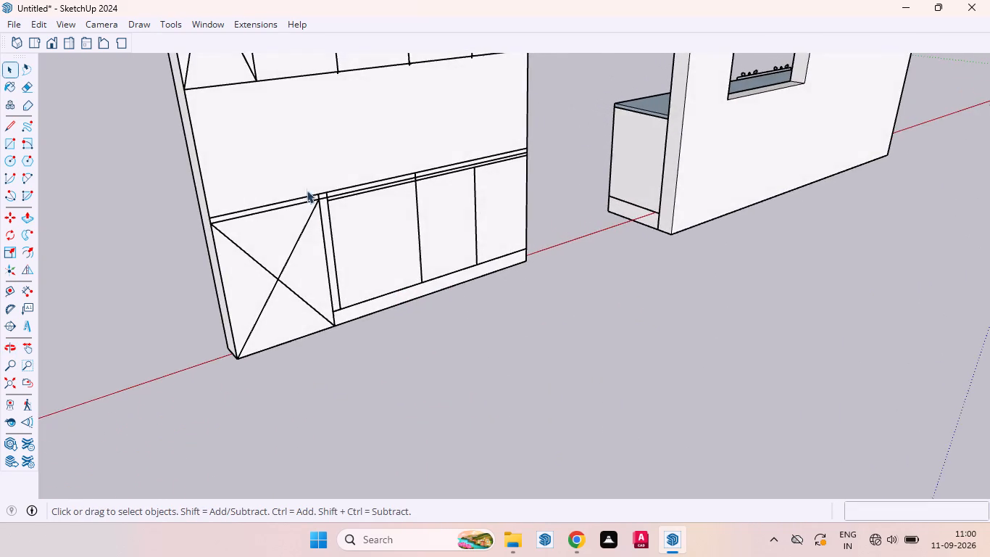
{"action": "scroll", "coordinate": [314, 187], "scroll_direction": "up", "scroll_amount": 4}
{"action": "scroll", "coordinate": [363, 220], "scroll_direction": "up", "scroll_amount": 4}
{"action": "scroll", "coordinate": [360, 202], "scroll_direction": "down", "scroll_amount": 4}
{"action": "middle_click_drag", "start_coordinate": [403, 229], "coordinate": [357, 241]}
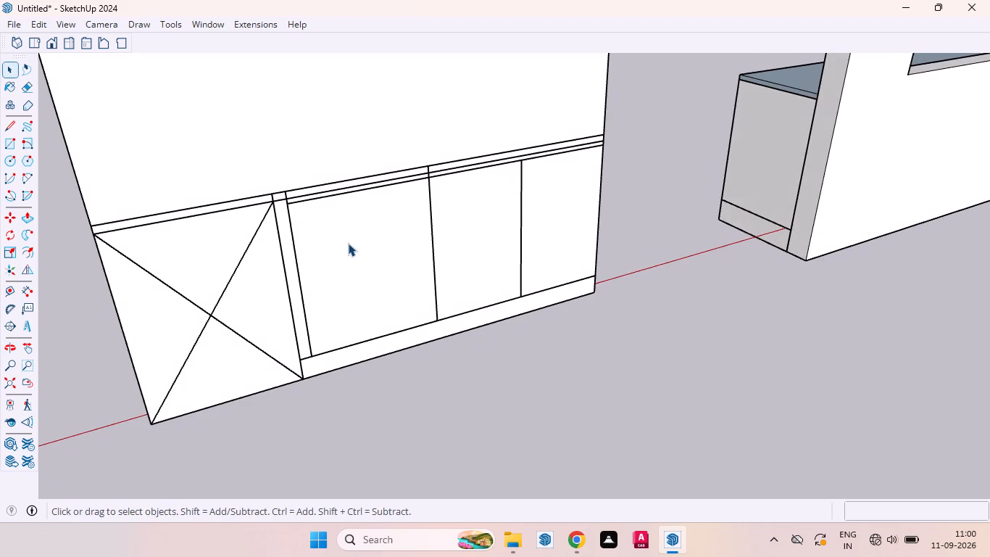
{"action": "scroll", "coordinate": [412, 171], "scroll_direction": "down", "scroll_amount": 4}
{"action": "middle_click_drag", "start_coordinate": [501, 215], "coordinate": [474, 221]}
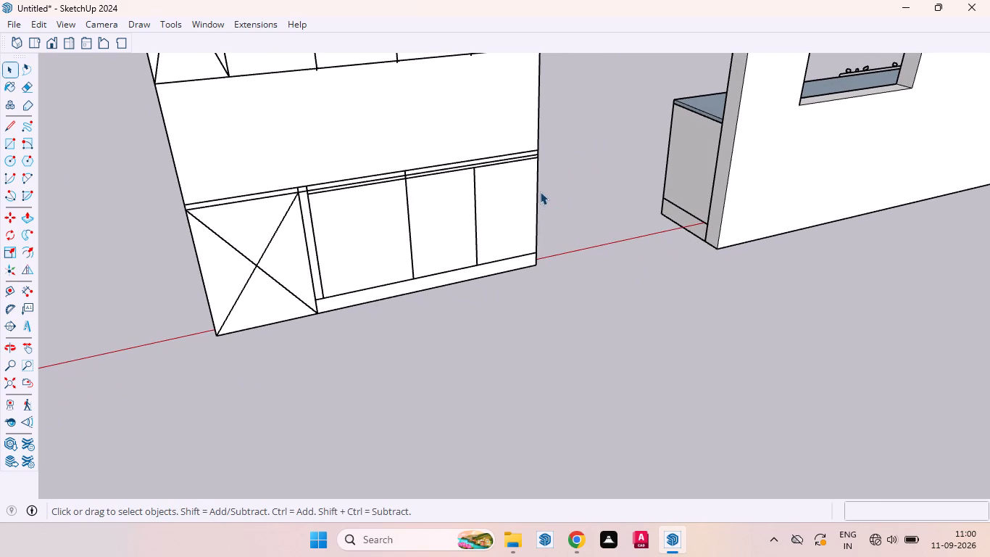
{"action": "key", "text": "t"}
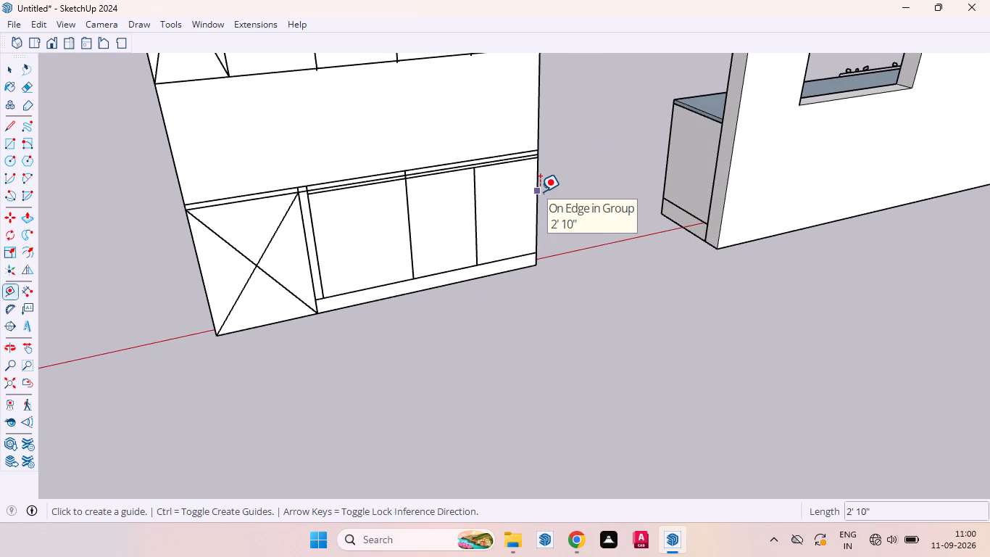
{"action": "middle_click_drag", "start_coordinate": [495, 228], "coordinate": [354, 210]}
{"action": "scroll", "coordinate": [225, 207], "scroll_direction": "up", "scroll_amount": 2}
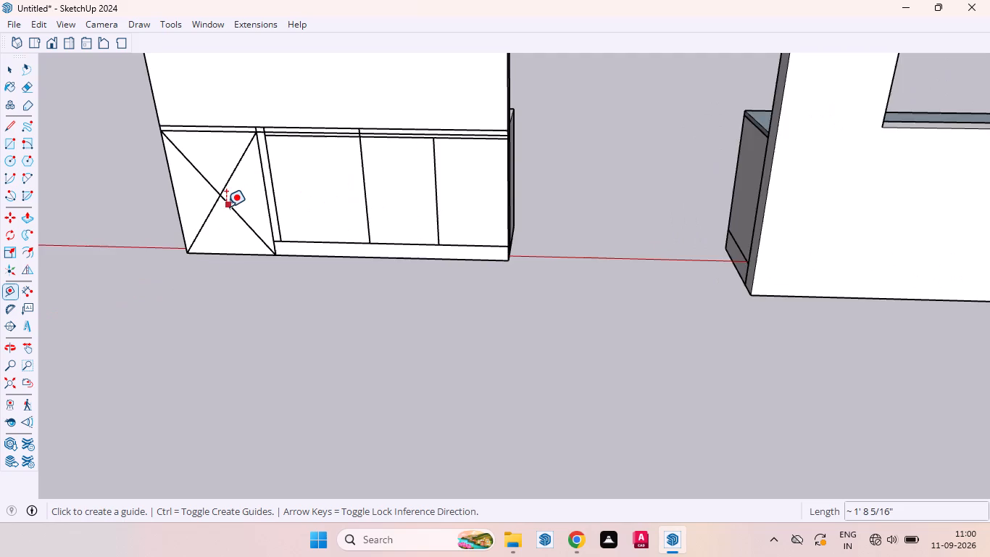
{"action": "scroll", "coordinate": [226, 207], "scroll_direction": "up", "scroll_amount": 8}
{"action": "scroll", "coordinate": [551, 212], "scroll_direction": "down", "scroll_amount": 3}
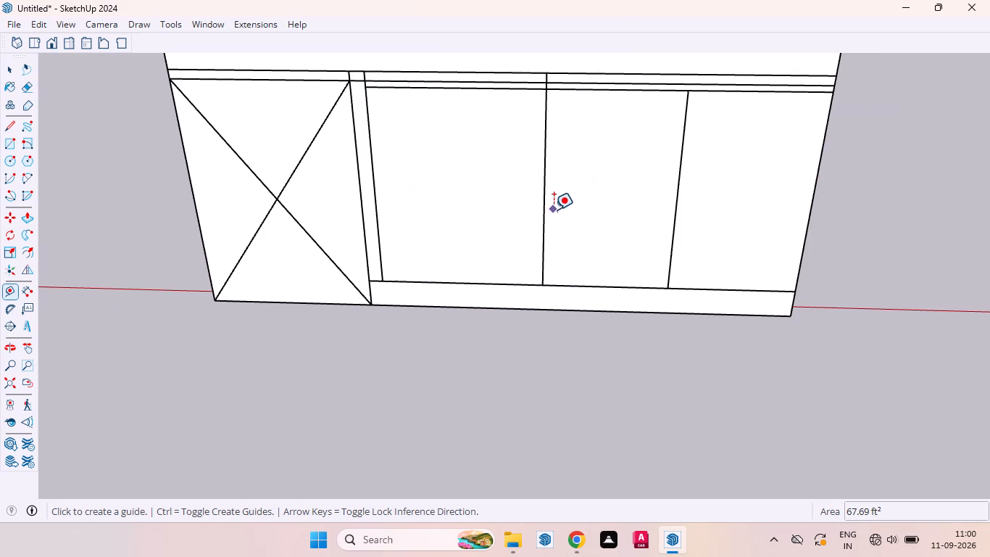
{"action": "left_click", "coordinate": [541, 207]}
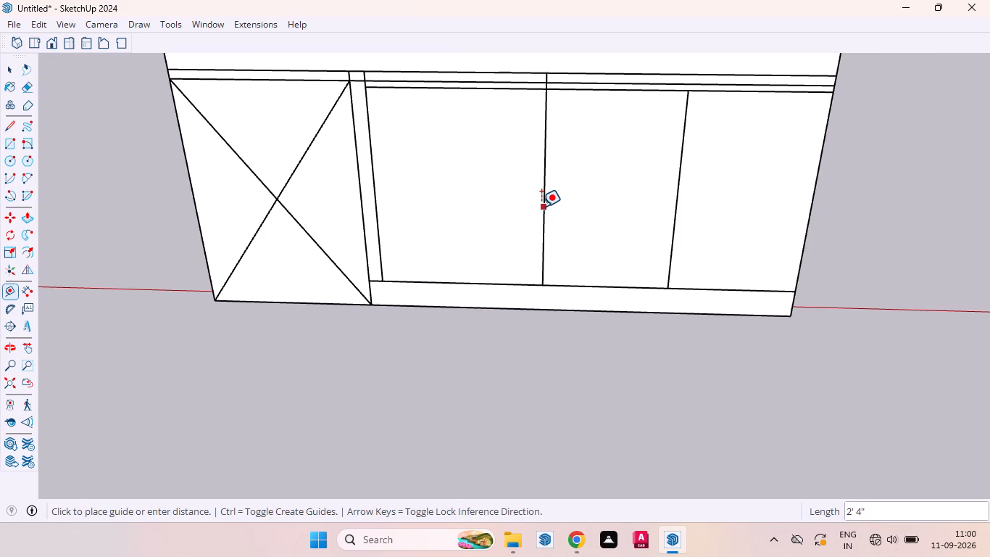
{"action": "type", "text": "3mm"}
{"action": "key", "text": "Return"}
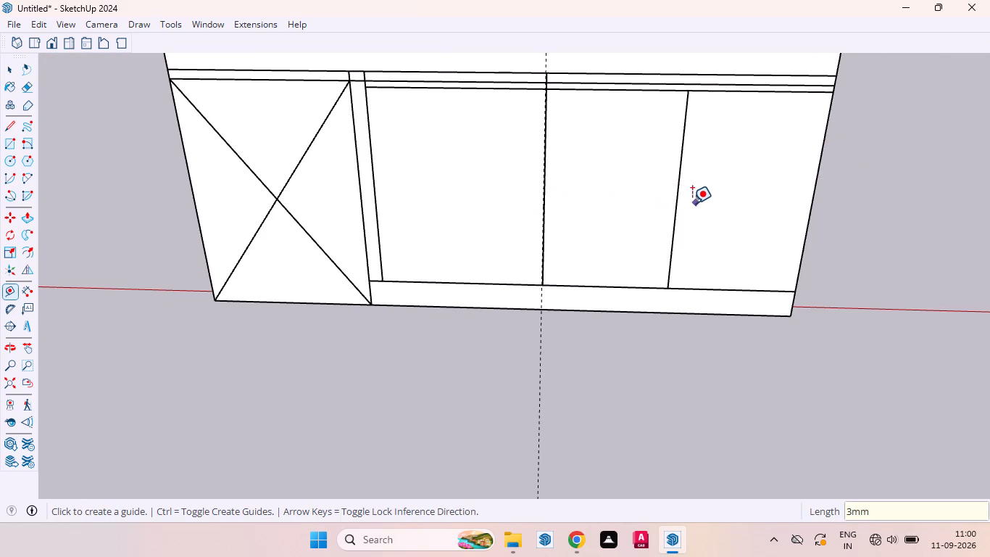
{"action": "left_click", "coordinate": [674, 201]}
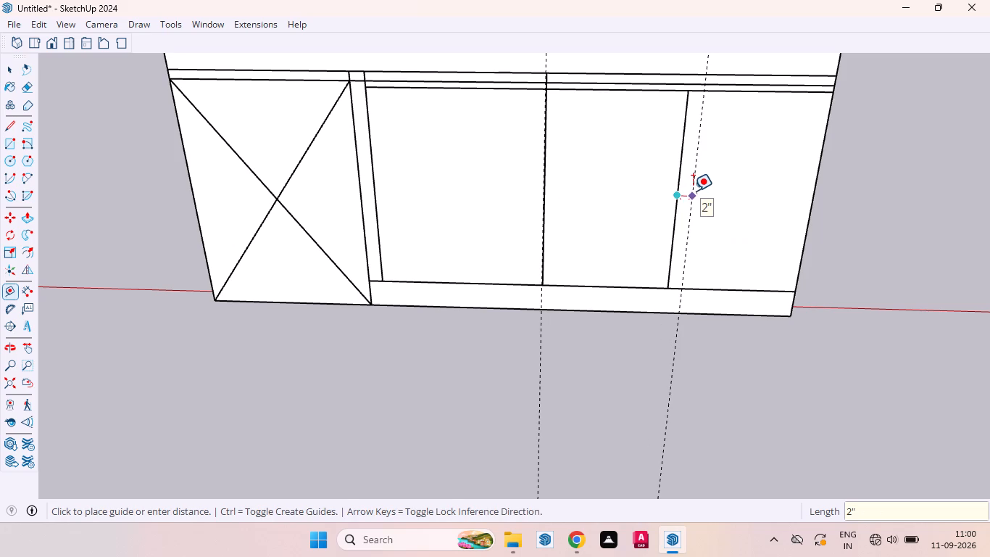
{"action": "type", "text": "3mm"}
{"action": "key", "text": "Return"}
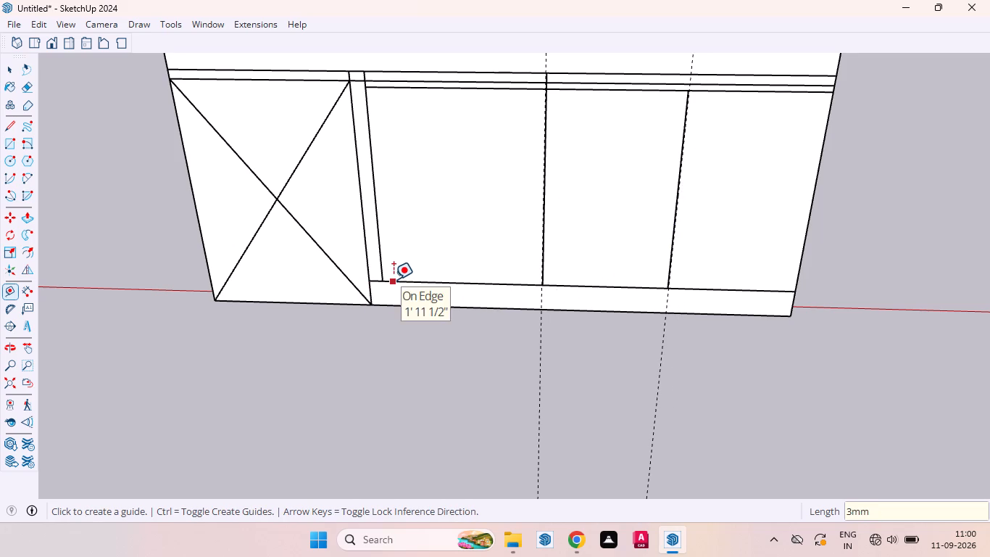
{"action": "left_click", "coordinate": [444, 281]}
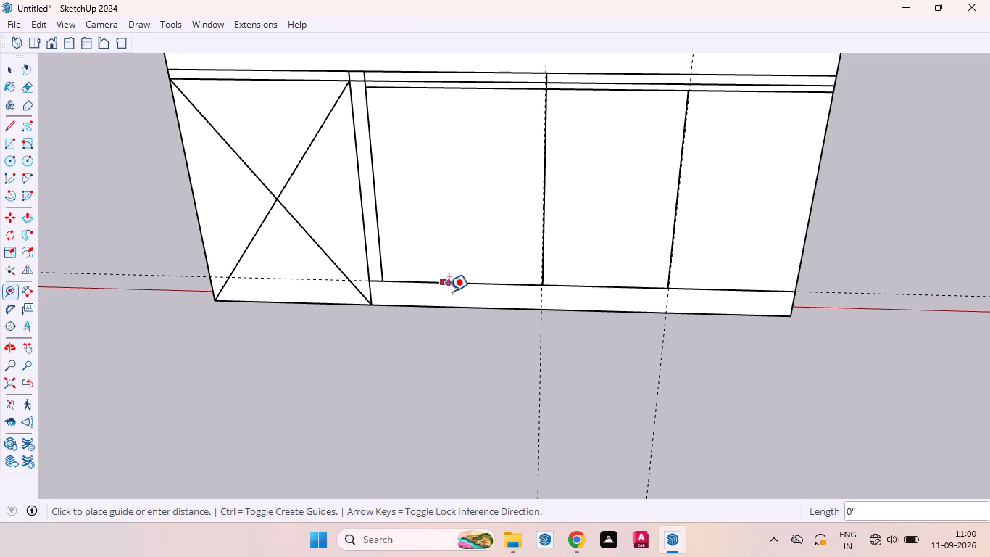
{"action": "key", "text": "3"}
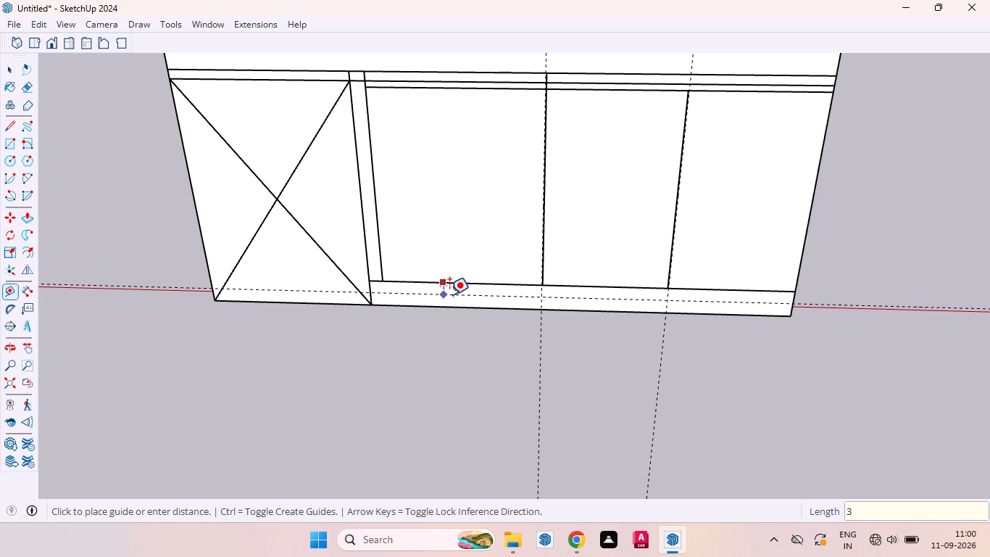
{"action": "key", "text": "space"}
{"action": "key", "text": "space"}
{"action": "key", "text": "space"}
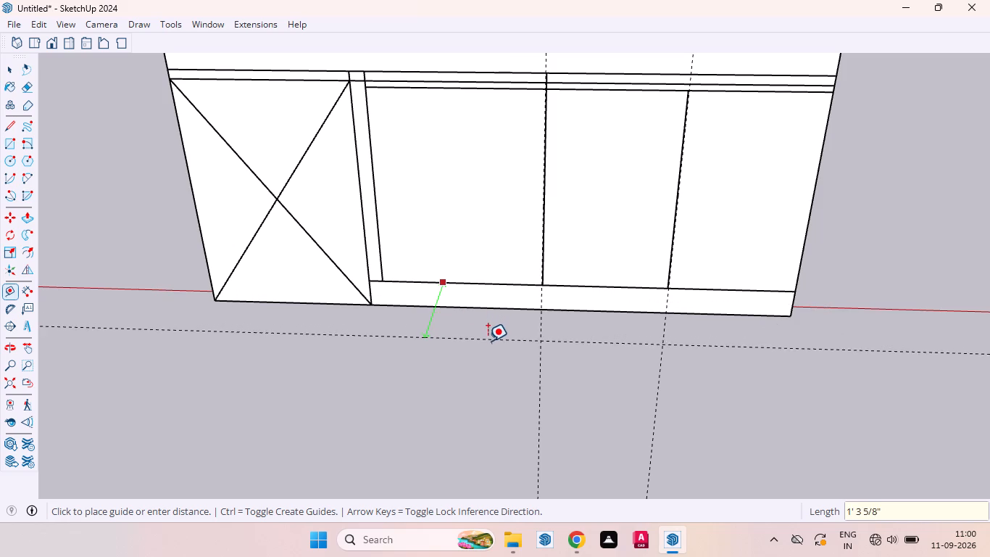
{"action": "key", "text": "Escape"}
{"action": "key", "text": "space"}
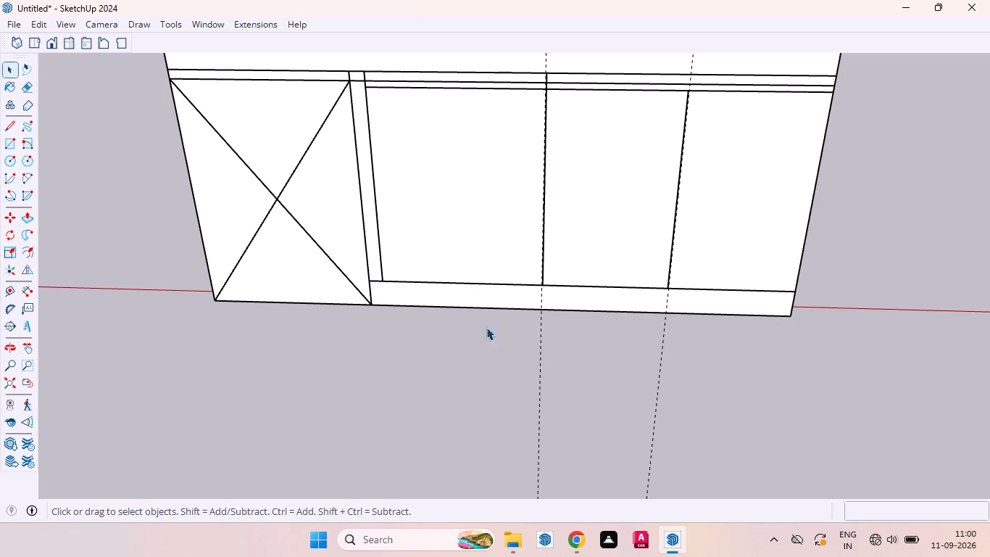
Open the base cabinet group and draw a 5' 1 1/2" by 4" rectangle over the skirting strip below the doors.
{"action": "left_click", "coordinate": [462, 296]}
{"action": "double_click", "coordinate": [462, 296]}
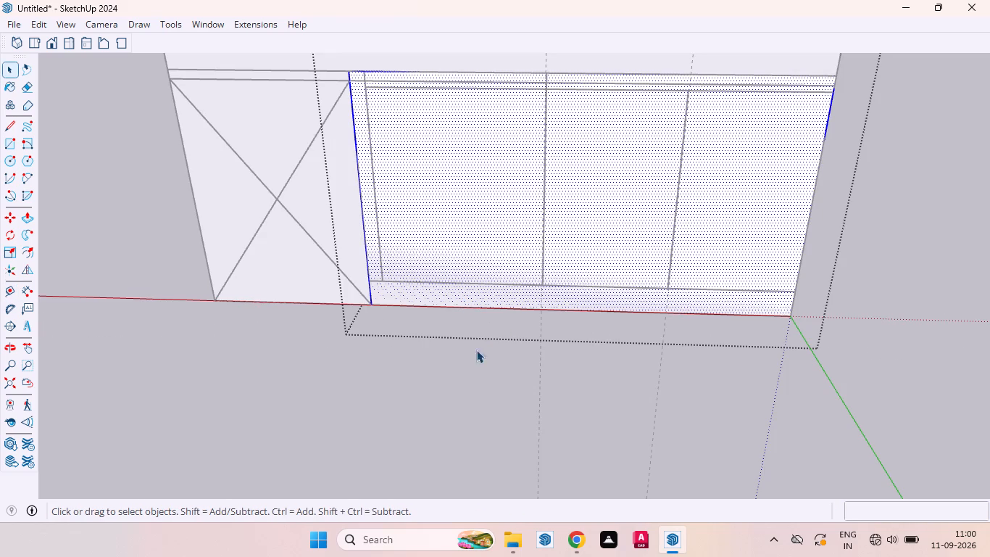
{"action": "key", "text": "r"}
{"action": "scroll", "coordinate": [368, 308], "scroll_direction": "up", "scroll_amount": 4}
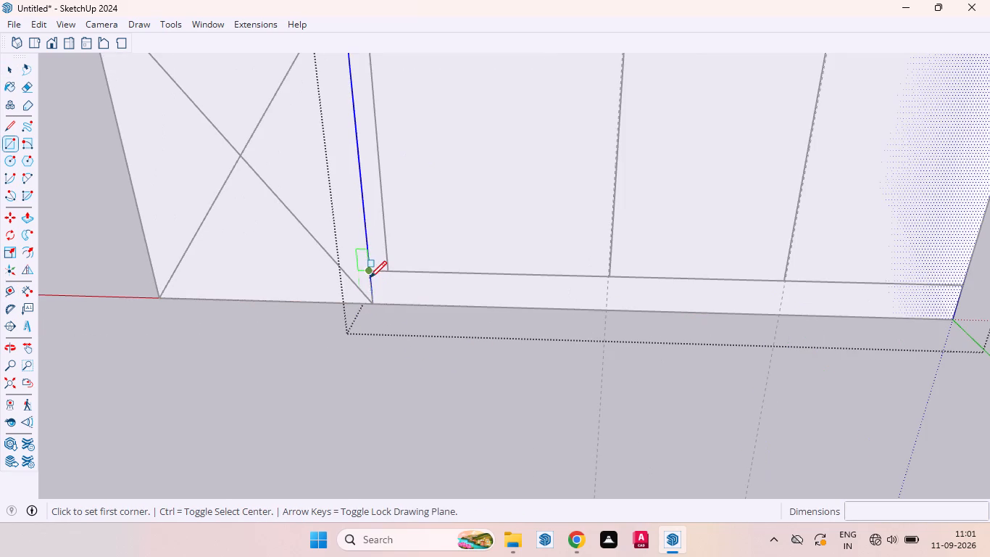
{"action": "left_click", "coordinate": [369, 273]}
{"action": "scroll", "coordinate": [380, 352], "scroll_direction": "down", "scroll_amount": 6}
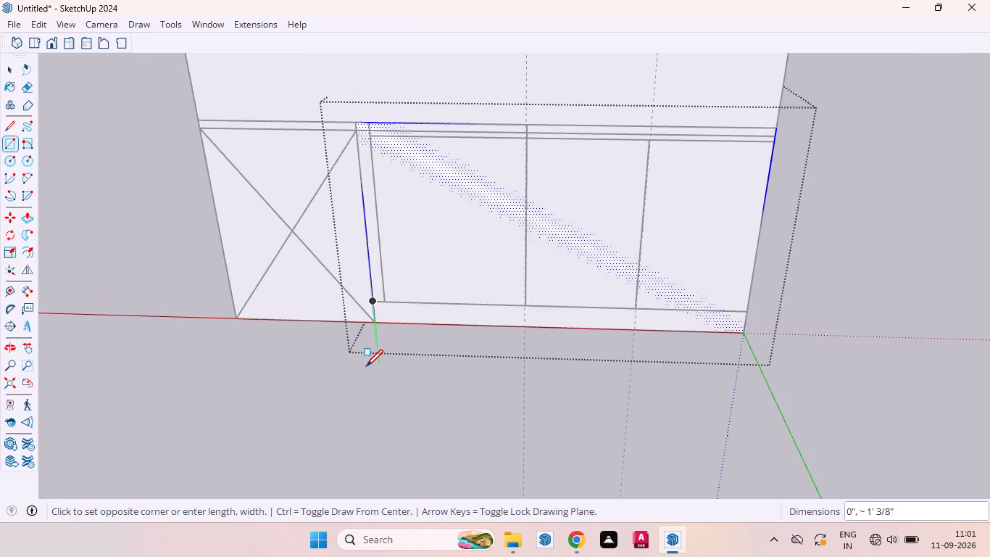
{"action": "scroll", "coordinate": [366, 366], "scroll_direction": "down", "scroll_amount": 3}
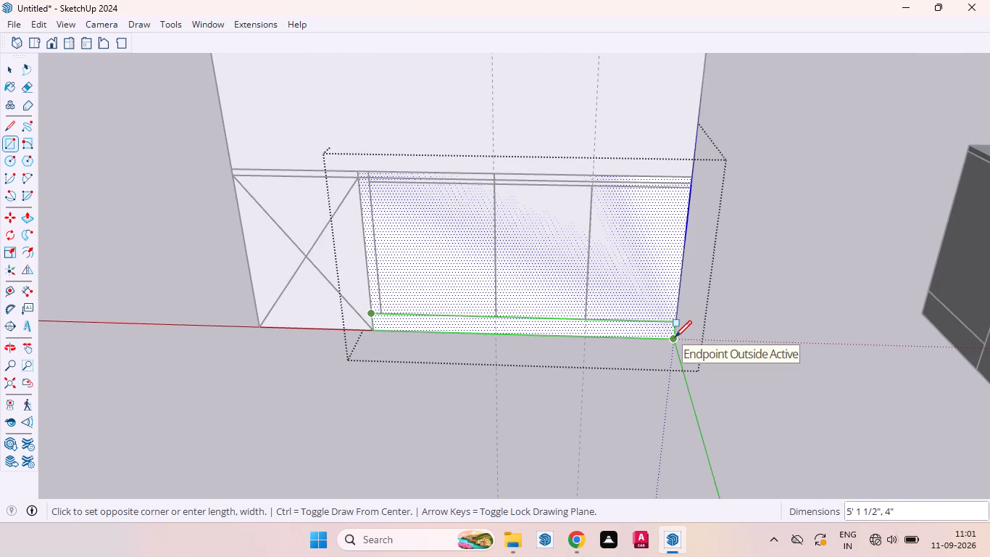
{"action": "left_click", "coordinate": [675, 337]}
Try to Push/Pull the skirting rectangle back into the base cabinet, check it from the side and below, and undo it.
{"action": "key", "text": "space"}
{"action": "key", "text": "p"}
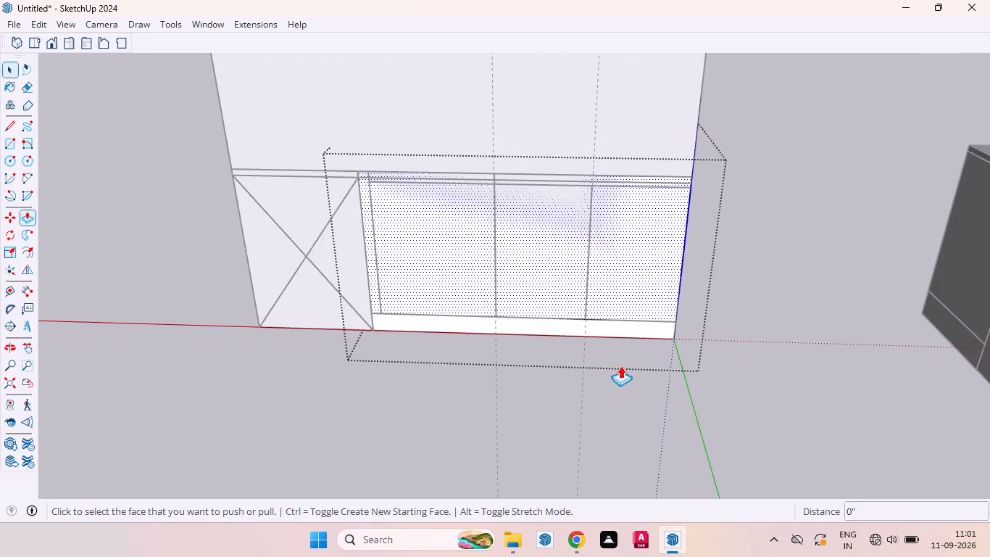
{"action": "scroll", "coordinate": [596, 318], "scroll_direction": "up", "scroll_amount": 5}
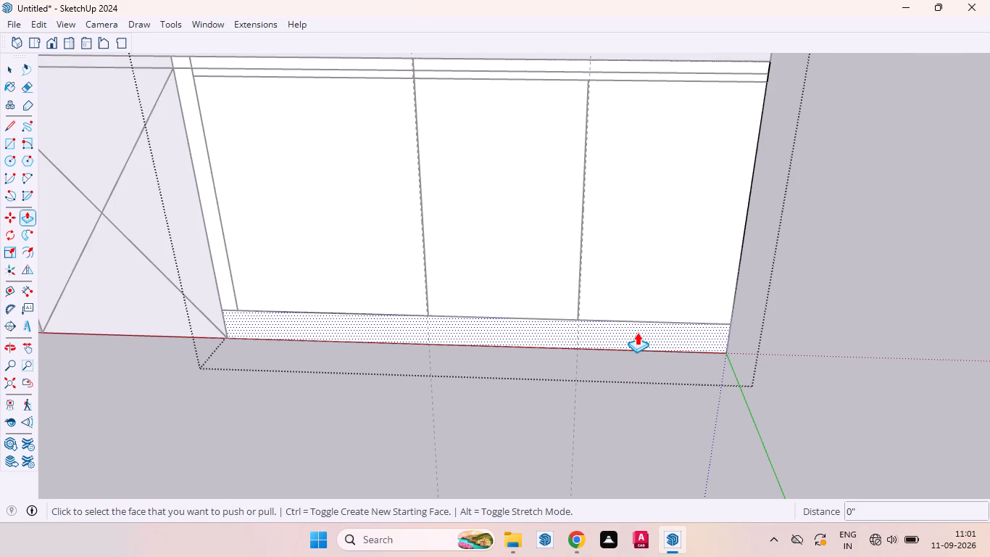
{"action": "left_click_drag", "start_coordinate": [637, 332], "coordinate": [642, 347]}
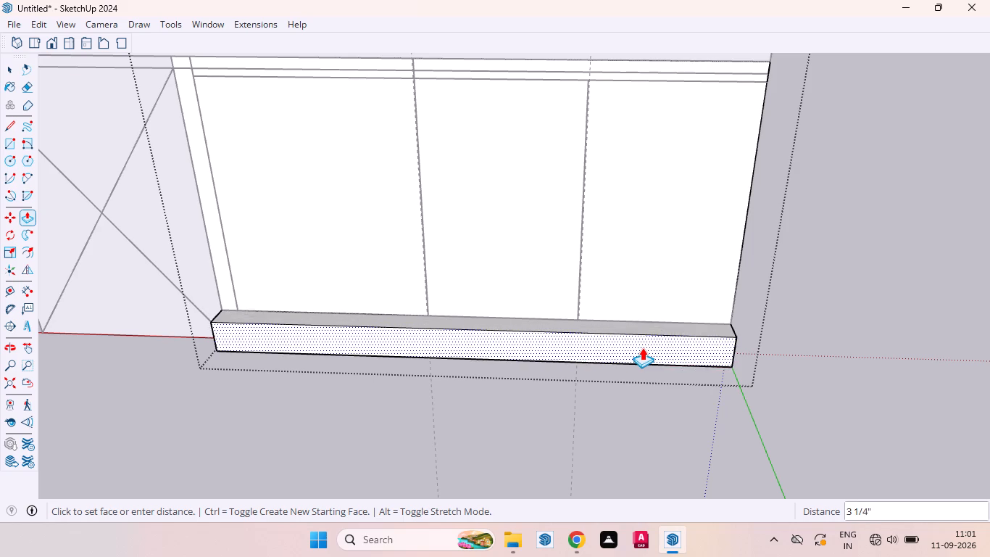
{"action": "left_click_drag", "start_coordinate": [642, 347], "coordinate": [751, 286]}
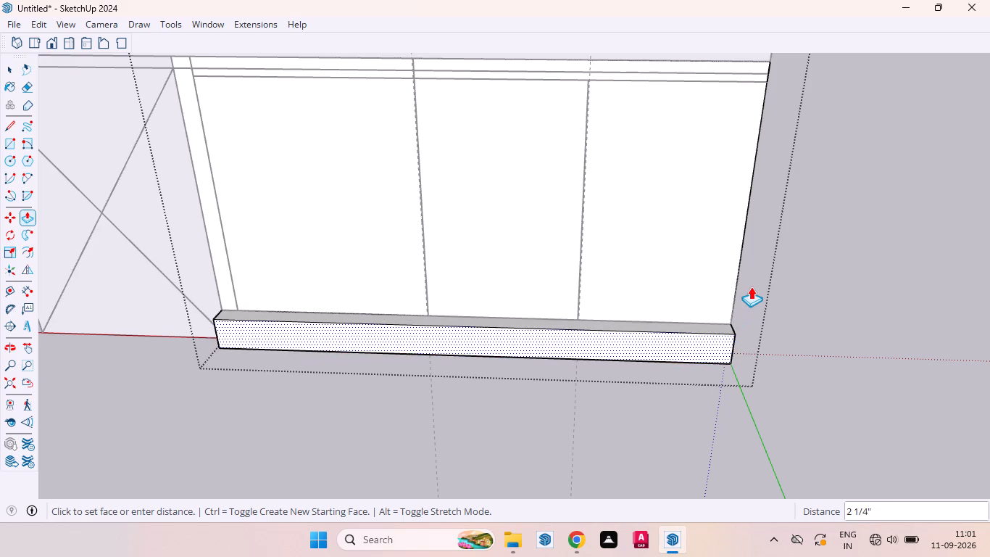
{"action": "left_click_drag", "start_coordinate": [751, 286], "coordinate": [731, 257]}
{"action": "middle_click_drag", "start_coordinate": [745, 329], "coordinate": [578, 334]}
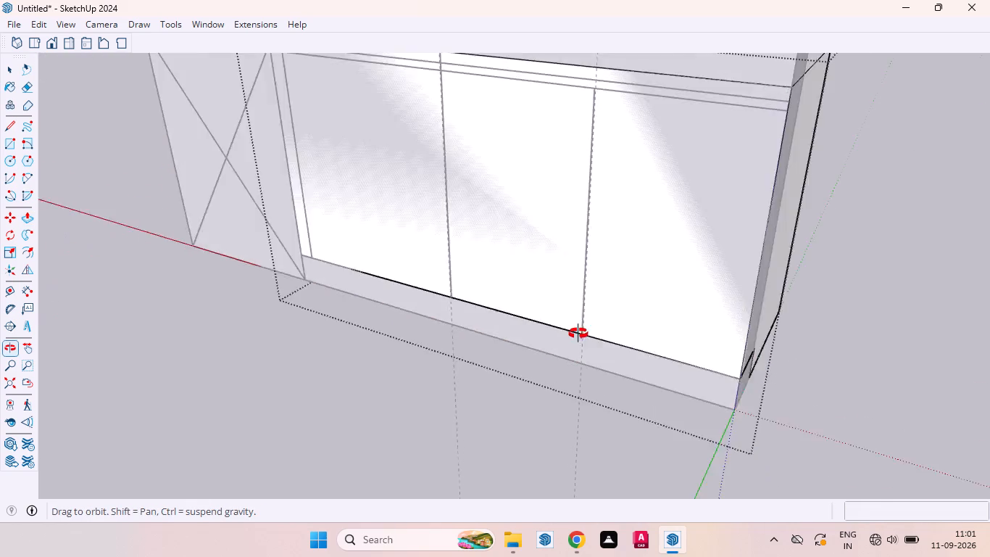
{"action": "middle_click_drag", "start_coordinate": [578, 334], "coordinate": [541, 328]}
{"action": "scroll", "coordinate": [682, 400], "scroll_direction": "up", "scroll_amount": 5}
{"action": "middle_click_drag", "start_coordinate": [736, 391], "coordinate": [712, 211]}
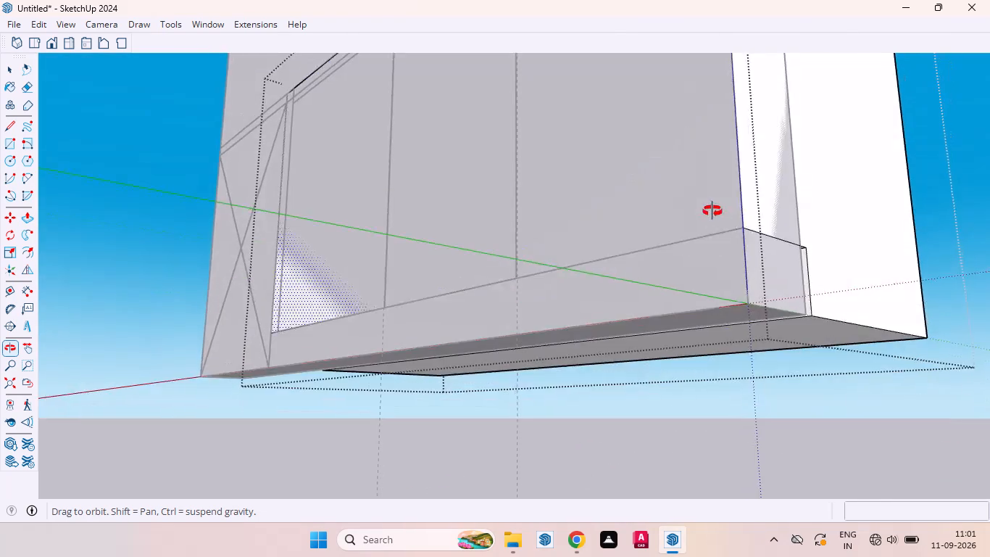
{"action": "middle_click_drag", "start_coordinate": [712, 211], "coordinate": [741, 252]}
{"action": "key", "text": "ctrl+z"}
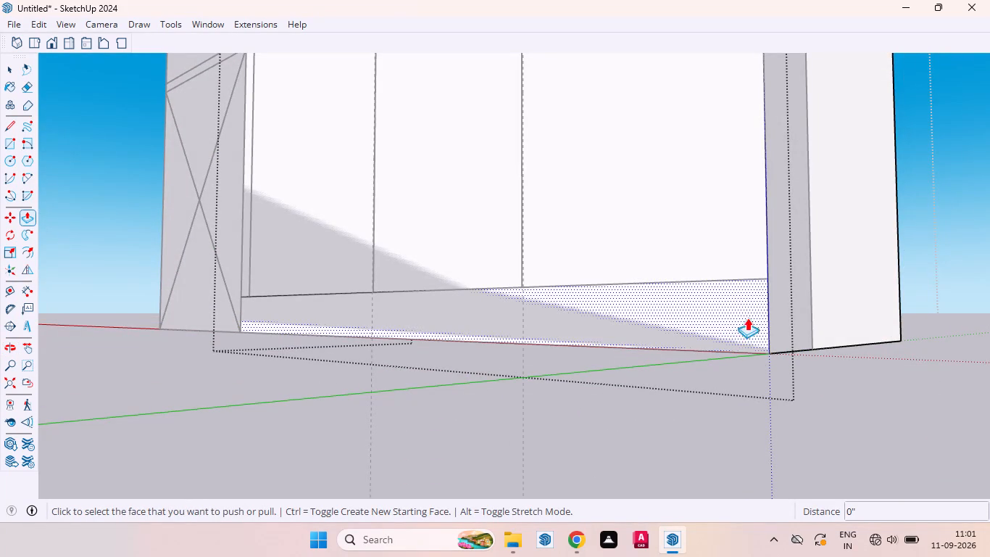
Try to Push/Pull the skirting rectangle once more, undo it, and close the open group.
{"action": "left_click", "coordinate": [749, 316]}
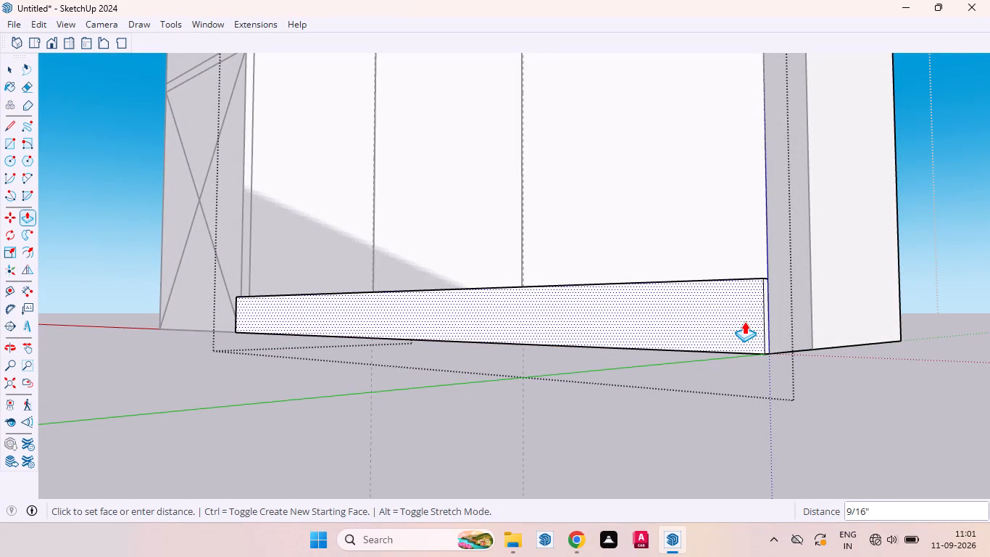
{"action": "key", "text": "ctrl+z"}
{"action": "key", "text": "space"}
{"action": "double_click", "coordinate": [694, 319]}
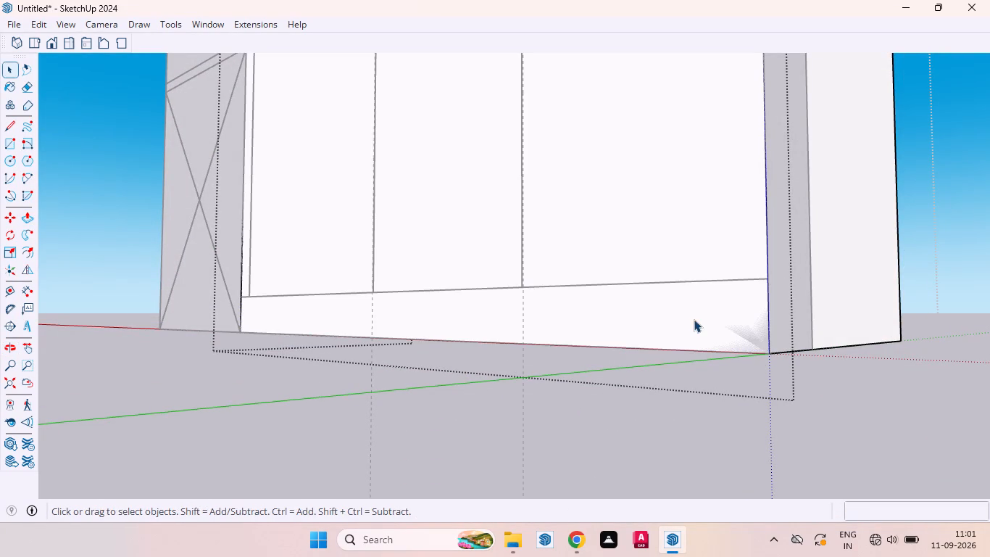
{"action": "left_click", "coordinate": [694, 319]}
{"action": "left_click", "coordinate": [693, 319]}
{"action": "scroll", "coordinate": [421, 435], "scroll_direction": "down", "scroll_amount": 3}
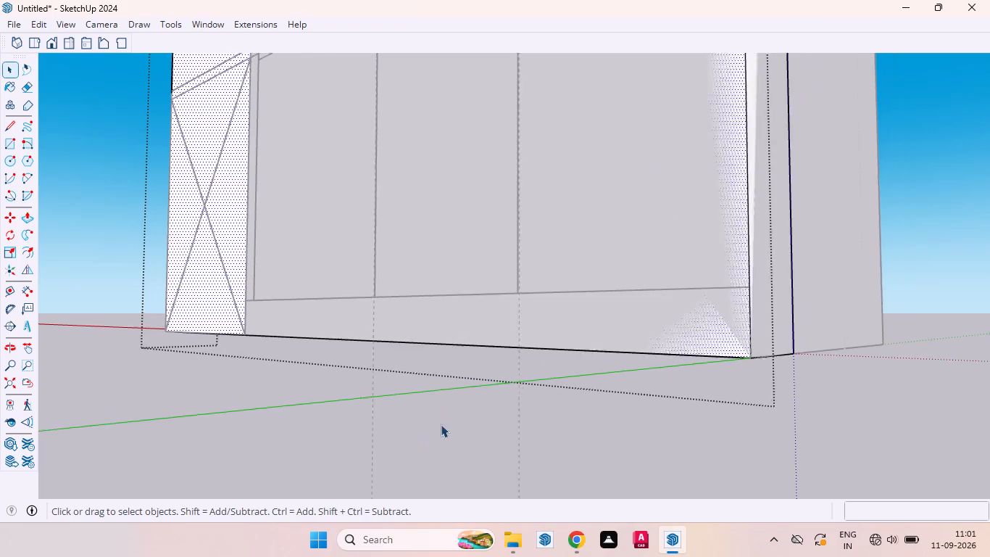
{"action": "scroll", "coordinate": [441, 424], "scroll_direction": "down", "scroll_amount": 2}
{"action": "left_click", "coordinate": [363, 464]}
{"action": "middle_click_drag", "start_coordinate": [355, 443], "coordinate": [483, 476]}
Open the wall group and draw a 5' 1 1/2" by 4" rectangle over the skirting strip below the three doors.
{"action": "left_click", "coordinate": [516, 355]}
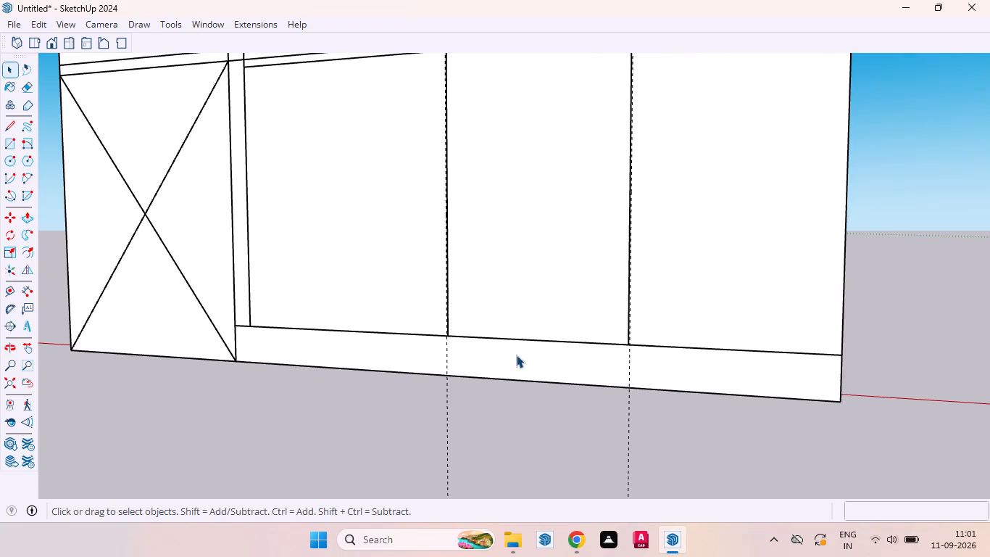
{"action": "triple_click", "coordinate": [516, 355]}
{"action": "double_click", "coordinate": [516, 355]}
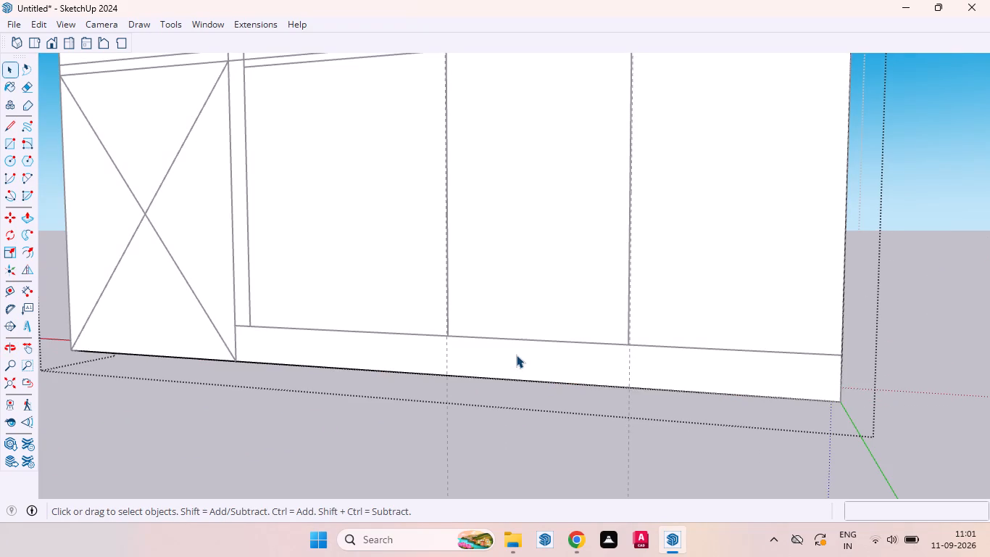
{"action": "left_click", "coordinate": [516, 355]}
{"action": "key", "text": "r"}
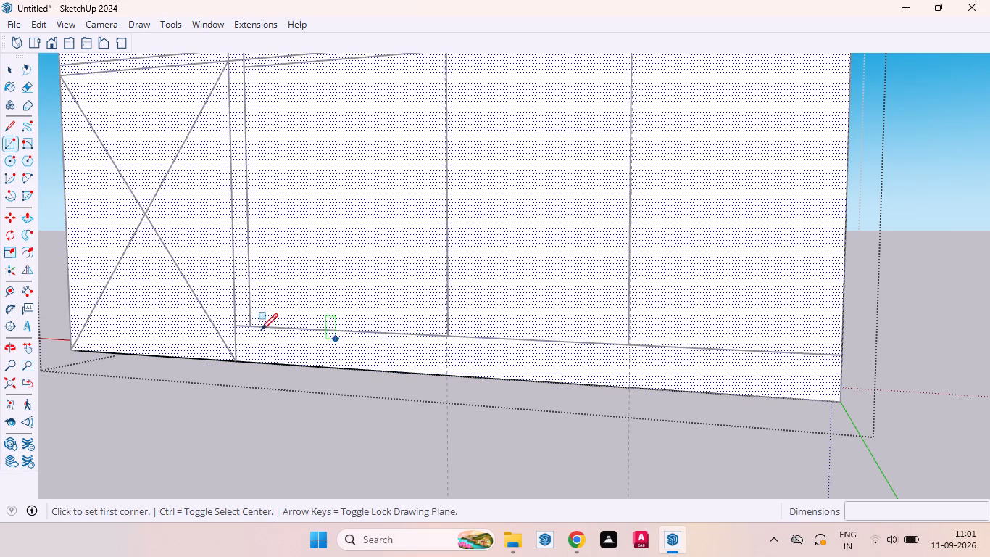
{"action": "left_click", "coordinate": [236, 329]}
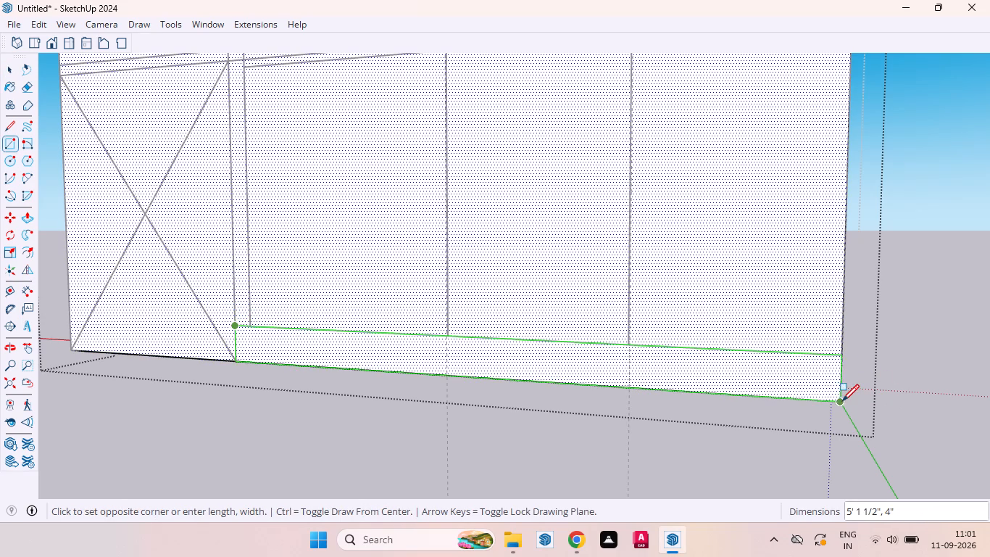
{"action": "left_click", "coordinate": [844, 401]}
{"action": "key", "text": "space"}
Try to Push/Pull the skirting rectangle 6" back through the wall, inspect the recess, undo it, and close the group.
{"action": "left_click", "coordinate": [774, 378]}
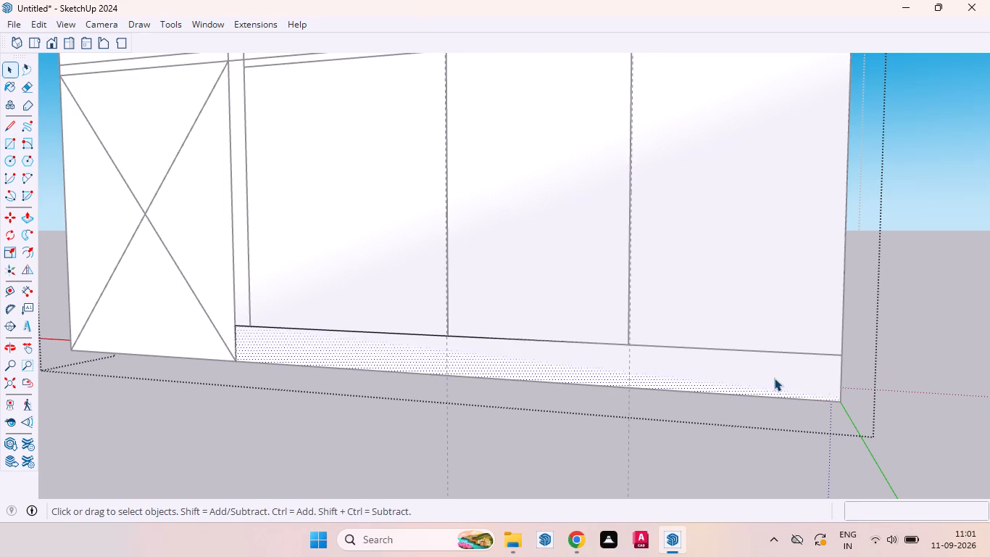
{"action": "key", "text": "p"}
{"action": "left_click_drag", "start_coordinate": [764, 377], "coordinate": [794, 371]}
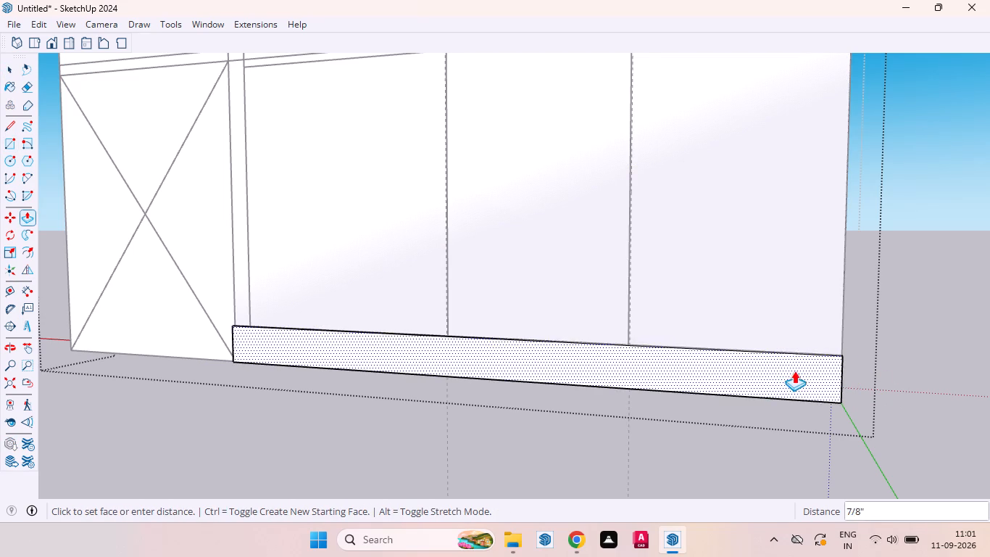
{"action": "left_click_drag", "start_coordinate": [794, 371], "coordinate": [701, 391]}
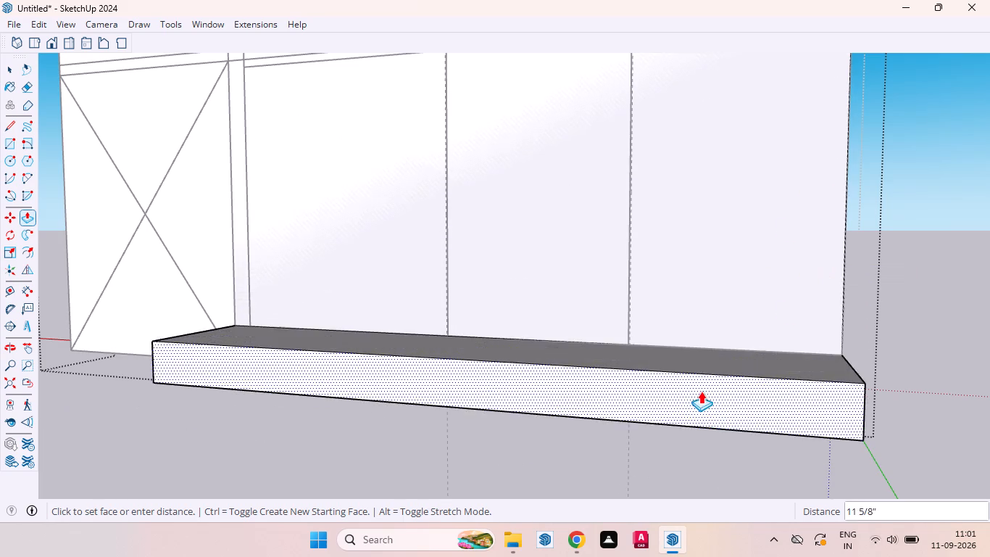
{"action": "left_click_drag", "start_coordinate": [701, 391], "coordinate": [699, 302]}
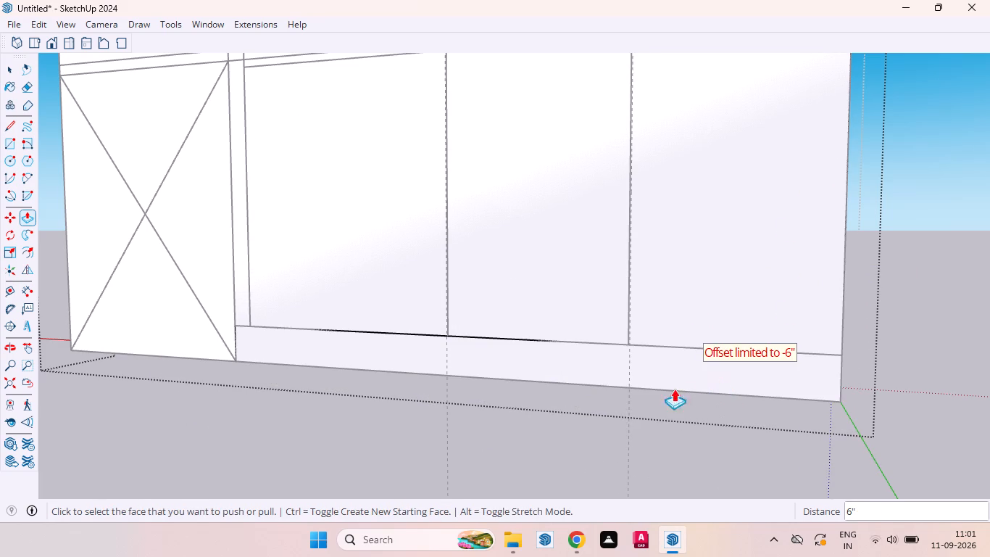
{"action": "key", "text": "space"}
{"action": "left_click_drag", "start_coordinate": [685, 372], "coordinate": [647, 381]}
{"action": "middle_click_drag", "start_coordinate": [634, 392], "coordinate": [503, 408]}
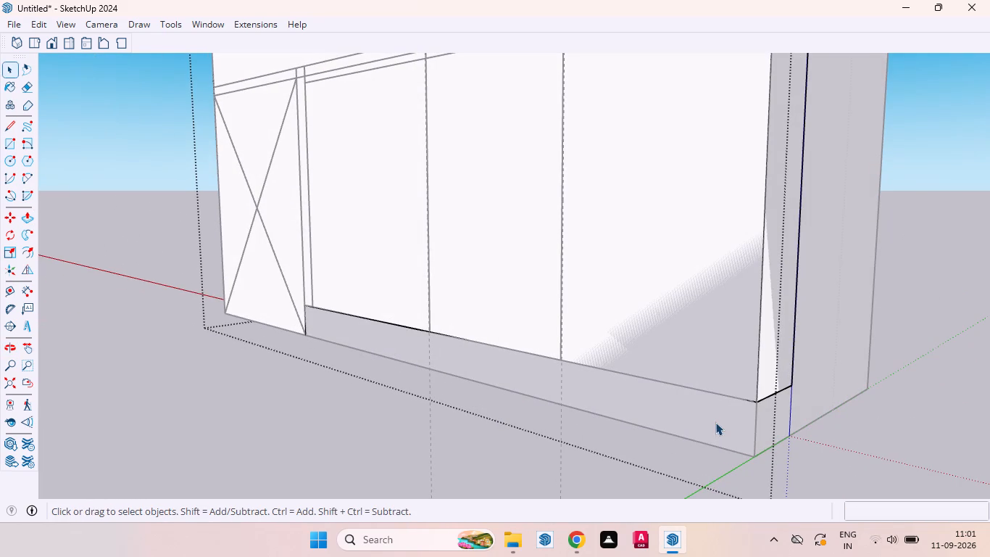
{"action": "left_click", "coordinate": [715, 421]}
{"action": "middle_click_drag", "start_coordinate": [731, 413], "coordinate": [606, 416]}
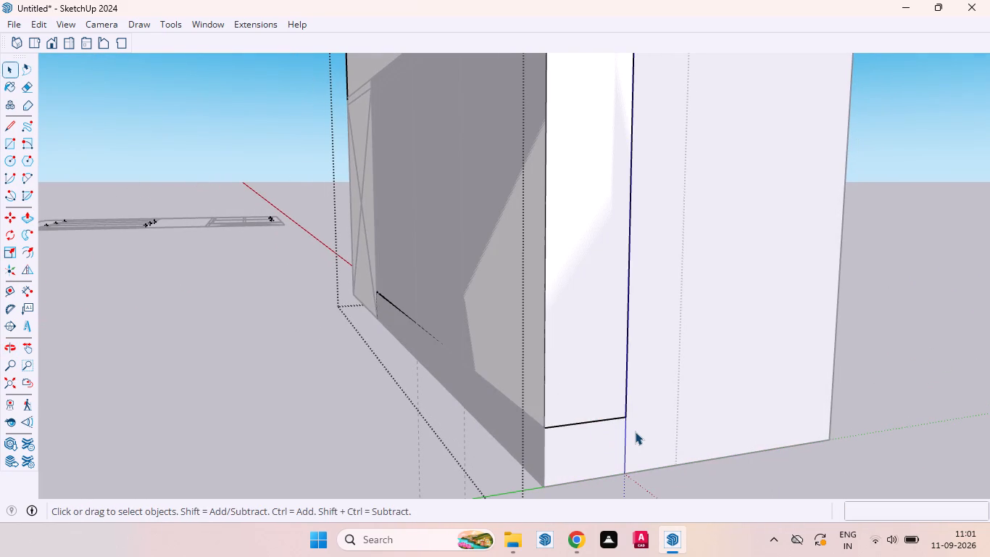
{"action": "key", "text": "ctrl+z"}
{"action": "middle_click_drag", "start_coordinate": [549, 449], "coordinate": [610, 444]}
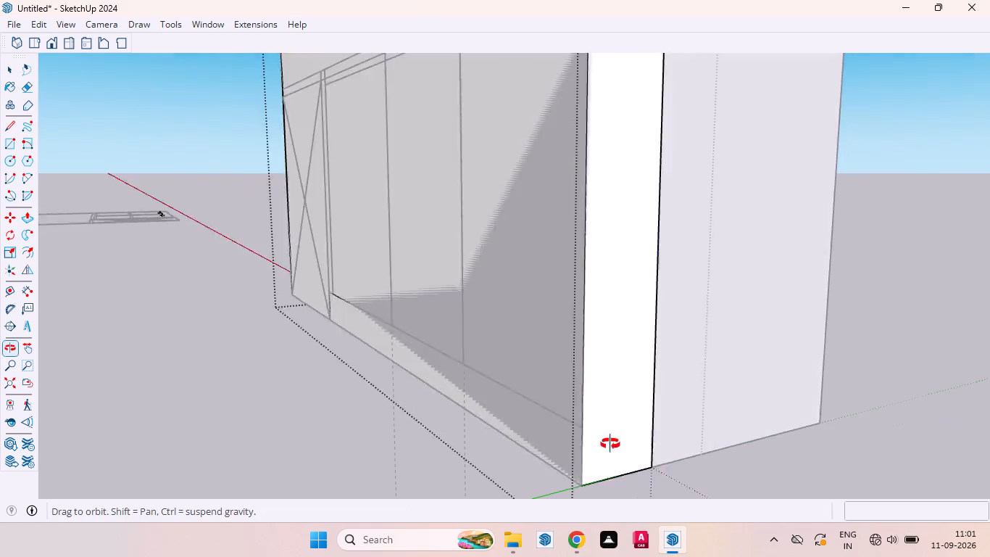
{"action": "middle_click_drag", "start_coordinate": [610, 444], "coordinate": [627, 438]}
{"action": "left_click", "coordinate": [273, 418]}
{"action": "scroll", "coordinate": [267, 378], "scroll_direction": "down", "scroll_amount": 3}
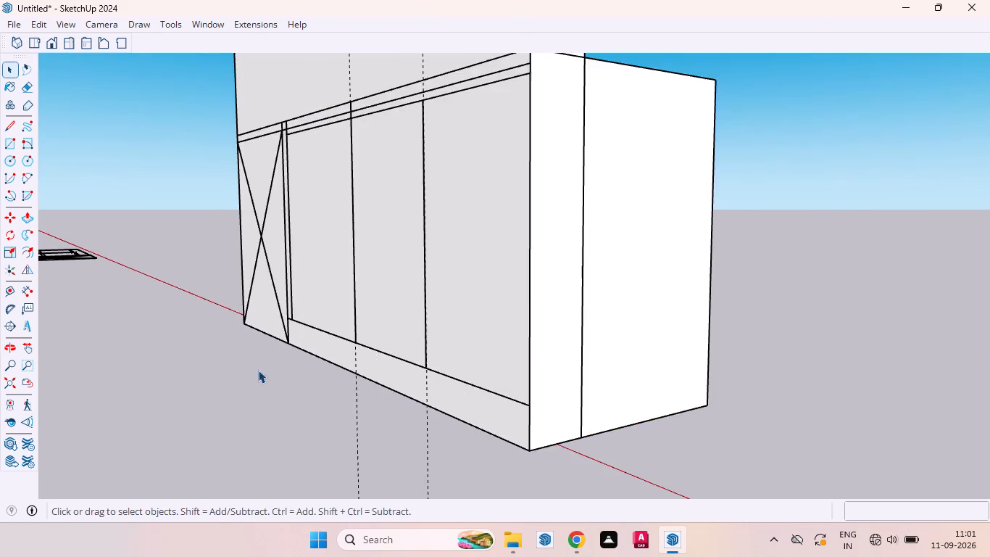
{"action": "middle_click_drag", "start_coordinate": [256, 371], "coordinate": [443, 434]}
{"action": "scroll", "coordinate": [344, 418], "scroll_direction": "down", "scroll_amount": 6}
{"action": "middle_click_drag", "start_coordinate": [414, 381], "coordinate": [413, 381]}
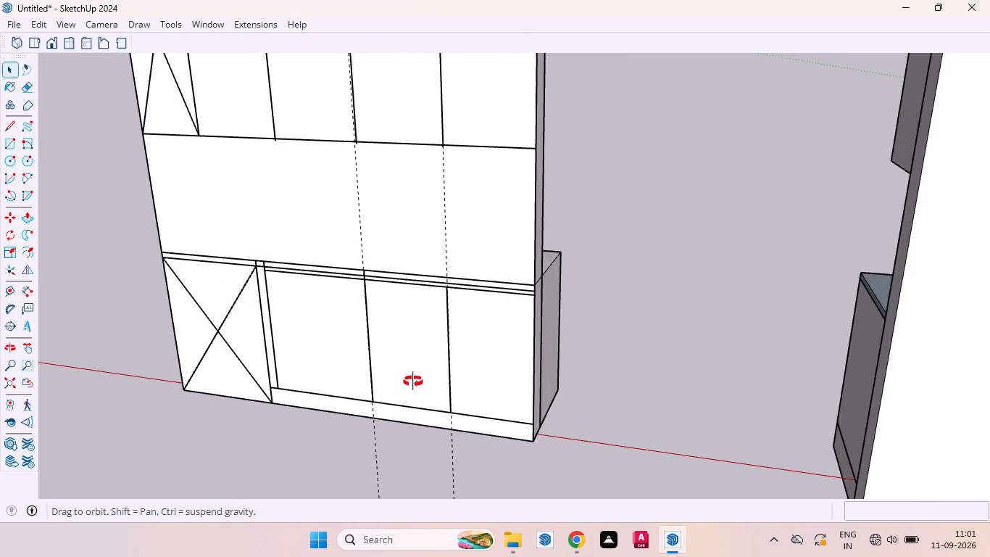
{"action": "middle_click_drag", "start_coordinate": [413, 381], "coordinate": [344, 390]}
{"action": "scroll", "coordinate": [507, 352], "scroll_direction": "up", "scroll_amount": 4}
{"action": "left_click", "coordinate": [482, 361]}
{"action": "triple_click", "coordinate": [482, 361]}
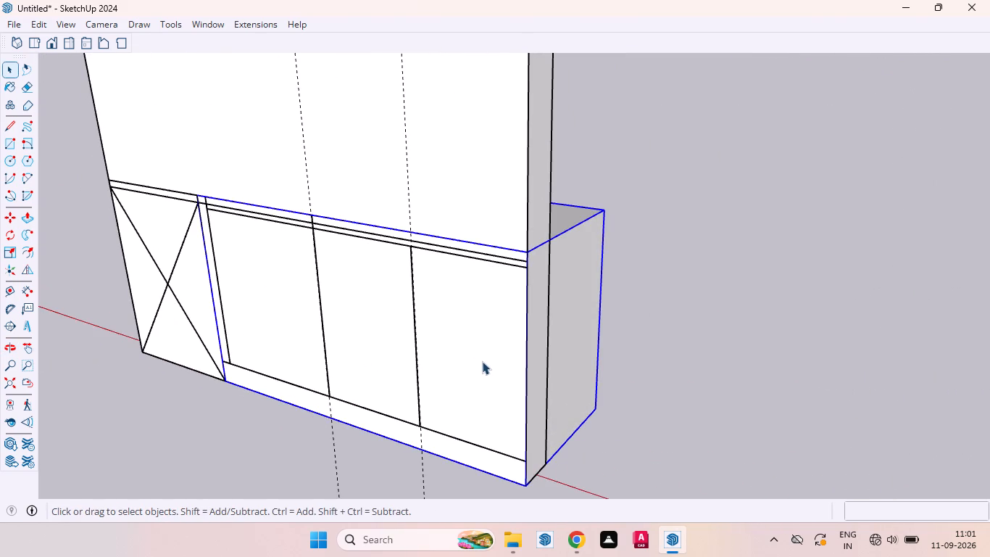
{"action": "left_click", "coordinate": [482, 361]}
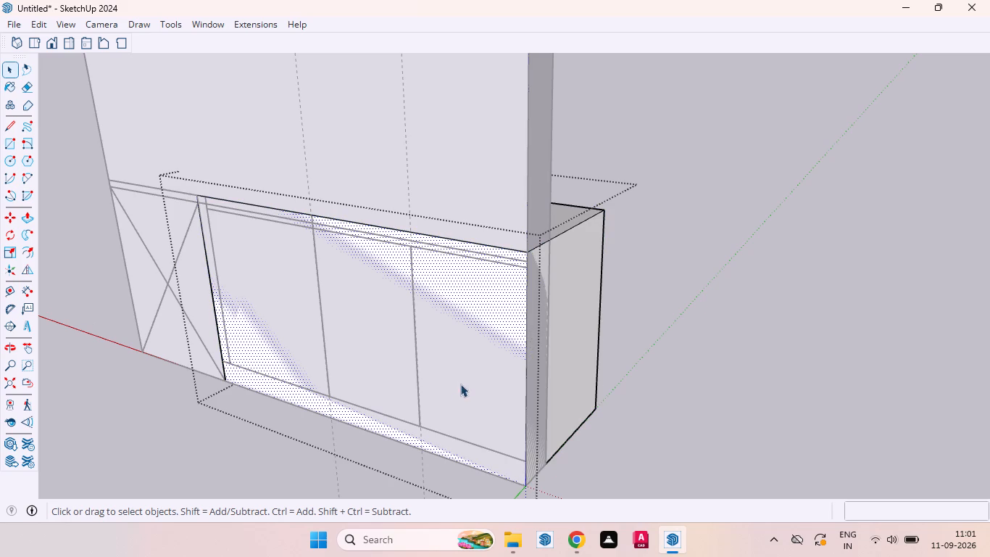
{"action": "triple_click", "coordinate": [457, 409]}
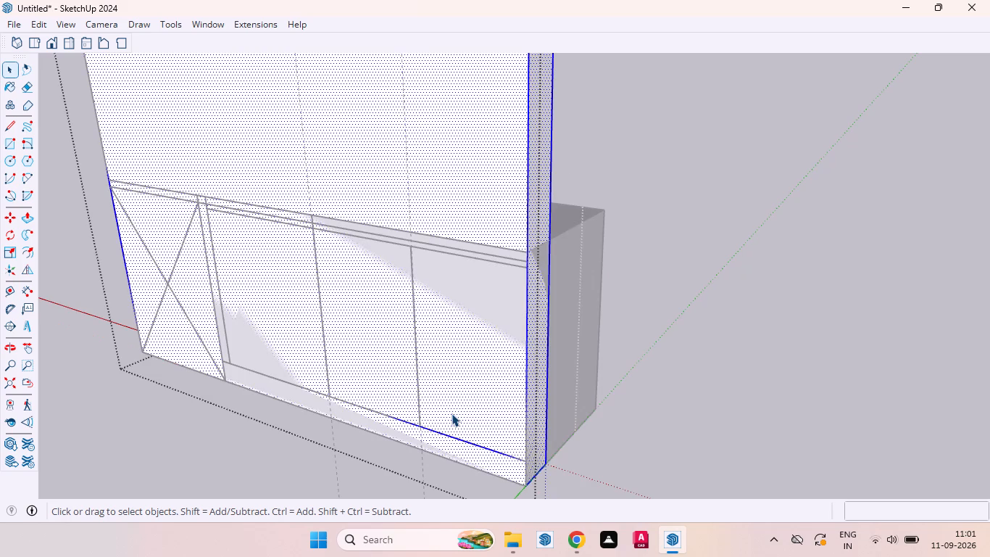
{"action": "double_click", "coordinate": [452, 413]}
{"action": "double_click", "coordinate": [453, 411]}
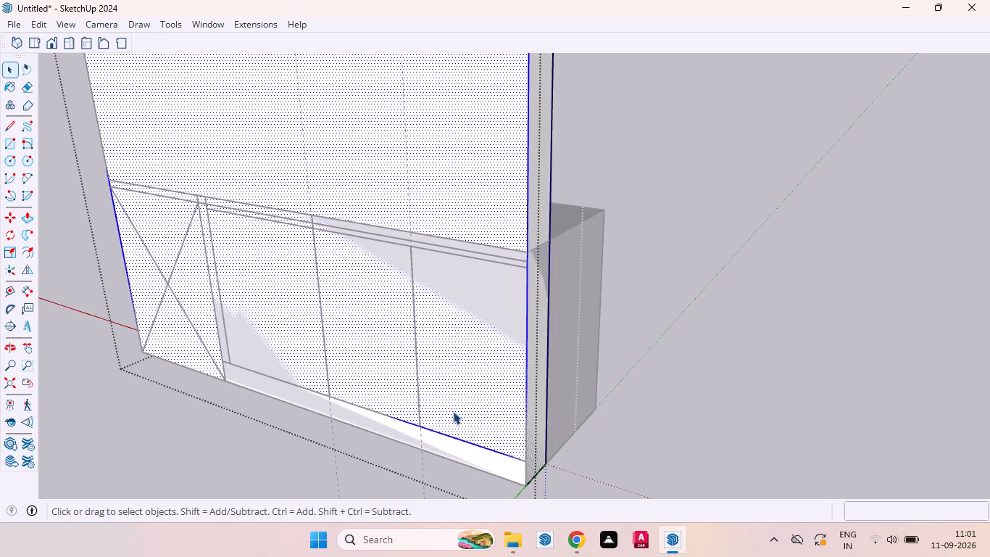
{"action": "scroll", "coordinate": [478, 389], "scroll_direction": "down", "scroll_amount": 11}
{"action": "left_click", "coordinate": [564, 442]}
In the wall group, Push/Pull the skirting rectangle below the three doors back 50 mm, and close the group.
{"action": "scroll", "coordinate": [467, 409], "scroll_direction": "up", "scroll_amount": 3}
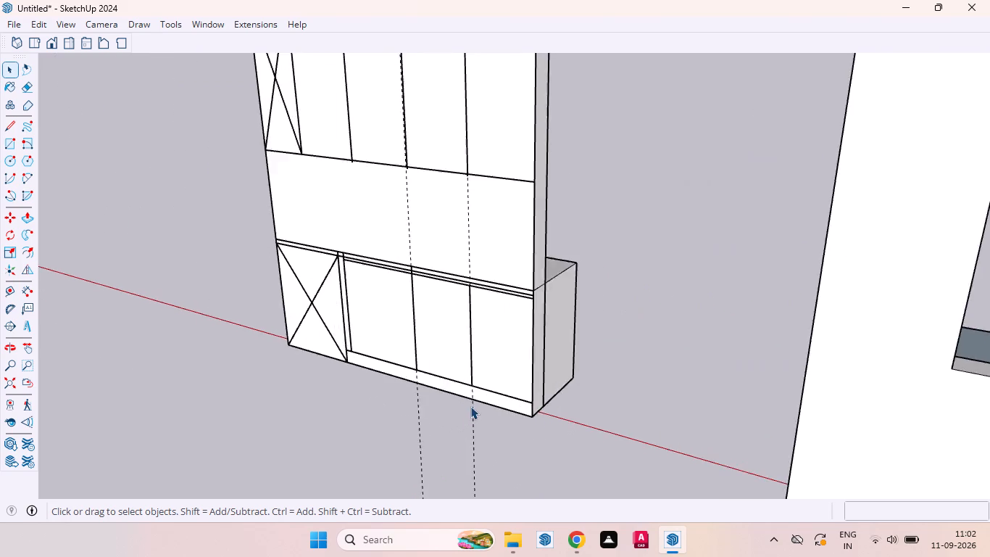
{"action": "scroll", "coordinate": [470, 406], "scroll_direction": "up", "scroll_amount": 7}
{"action": "left_click", "coordinate": [506, 392]}
{"action": "triple_click", "coordinate": [506, 392]}
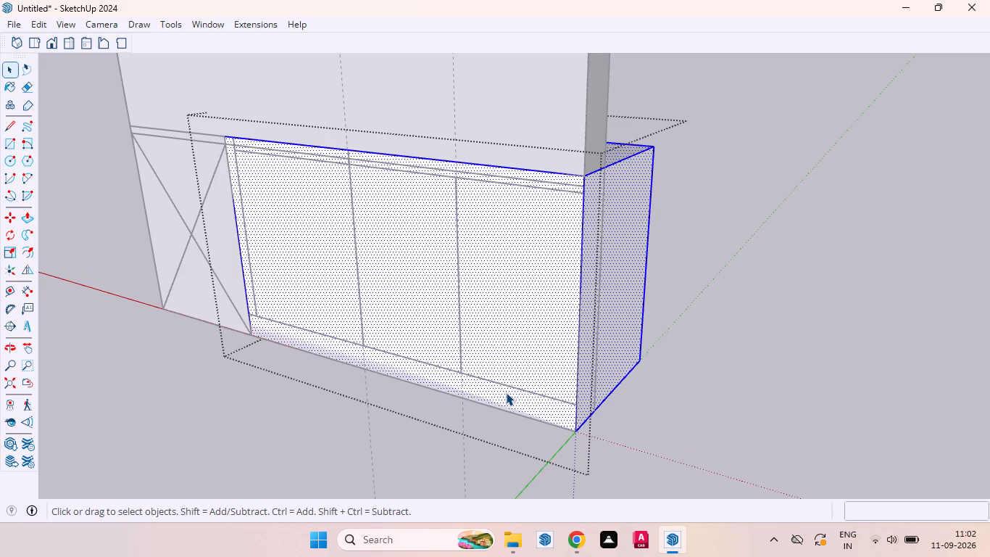
{"action": "double_click", "coordinate": [506, 392]}
{"action": "left_click", "coordinate": [506, 392]}
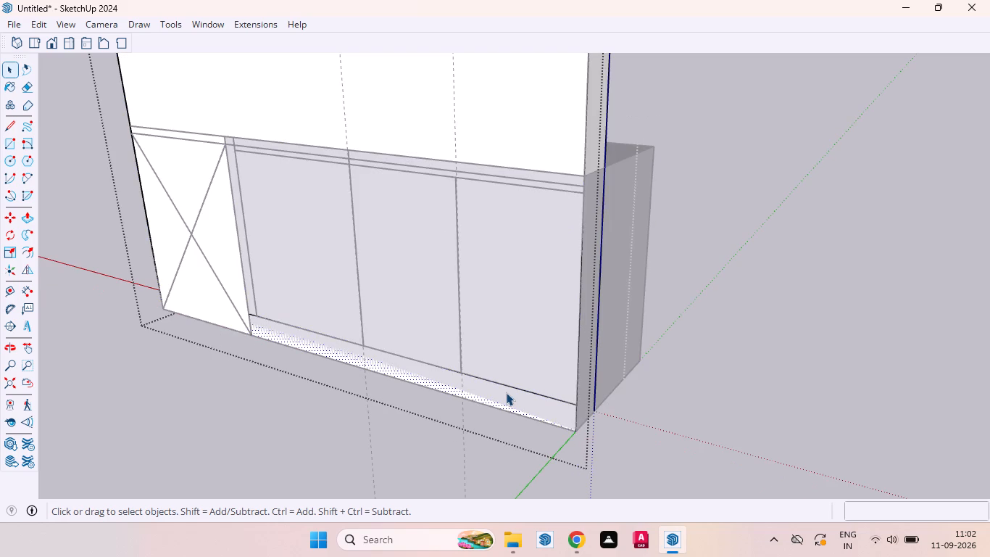
{"action": "key", "text": "p"}
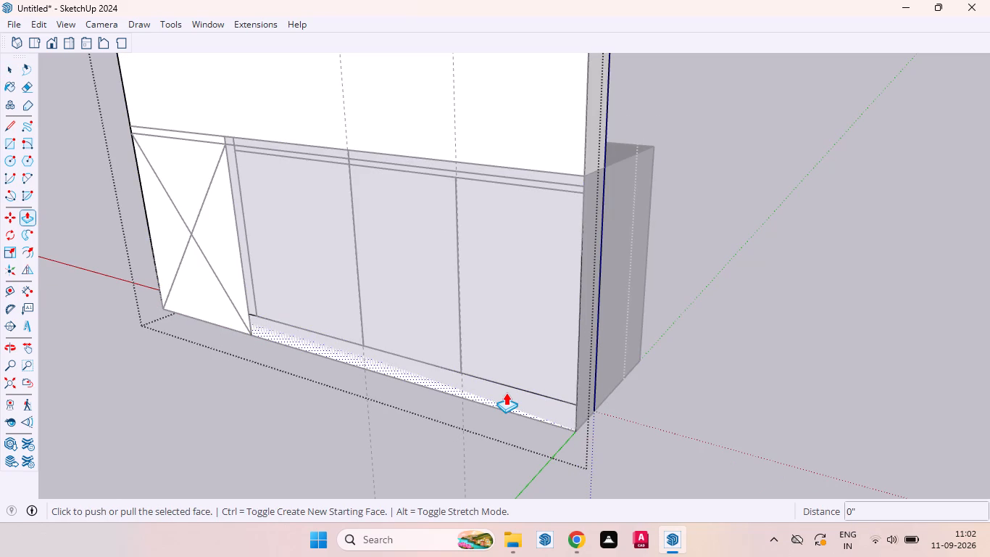
{"action": "left_click_drag", "start_coordinate": [506, 392], "coordinate": [517, 392]}
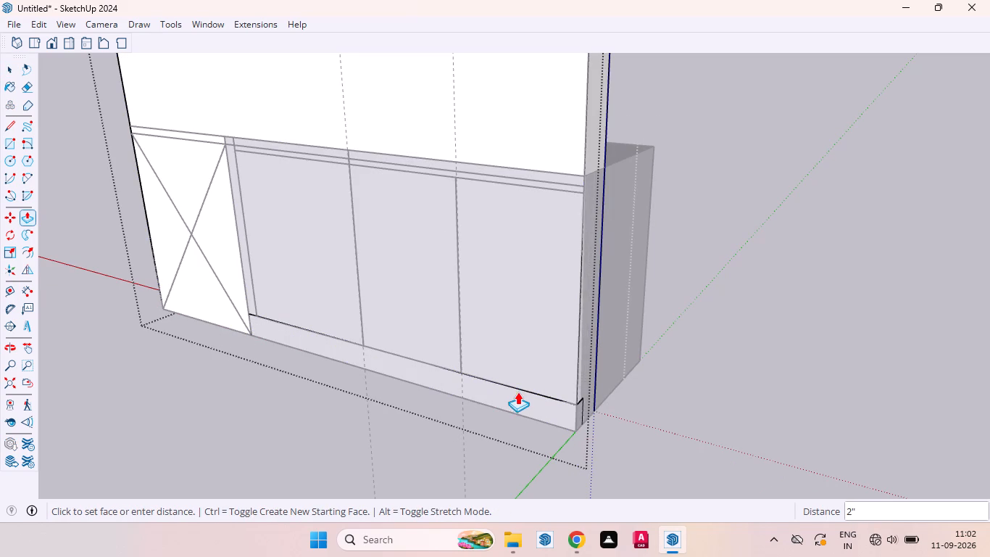
{"action": "left_click_drag", "start_coordinate": [517, 392], "coordinate": [575, 388]}
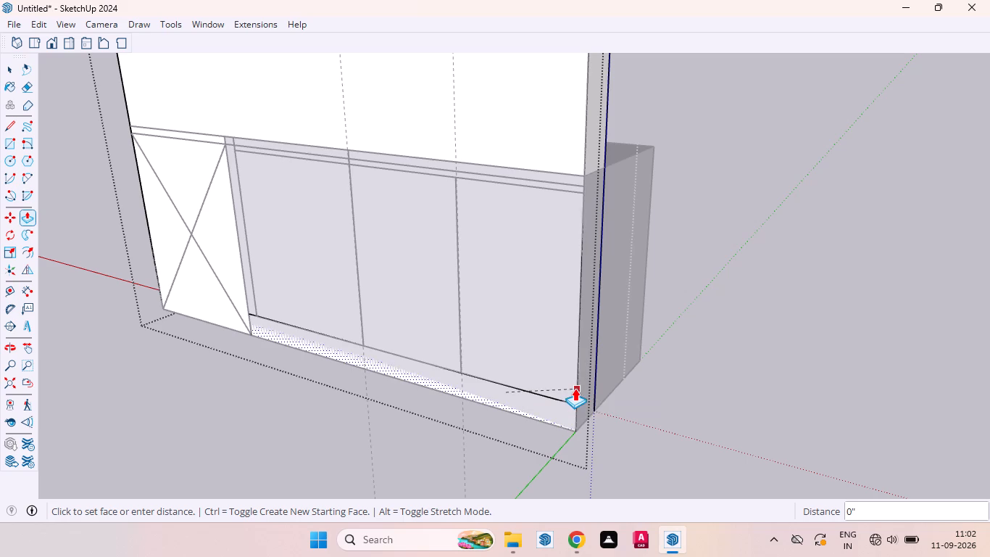
{"action": "left_click_drag", "start_coordinate": [575, 388], "coordinate": [568, 396]}
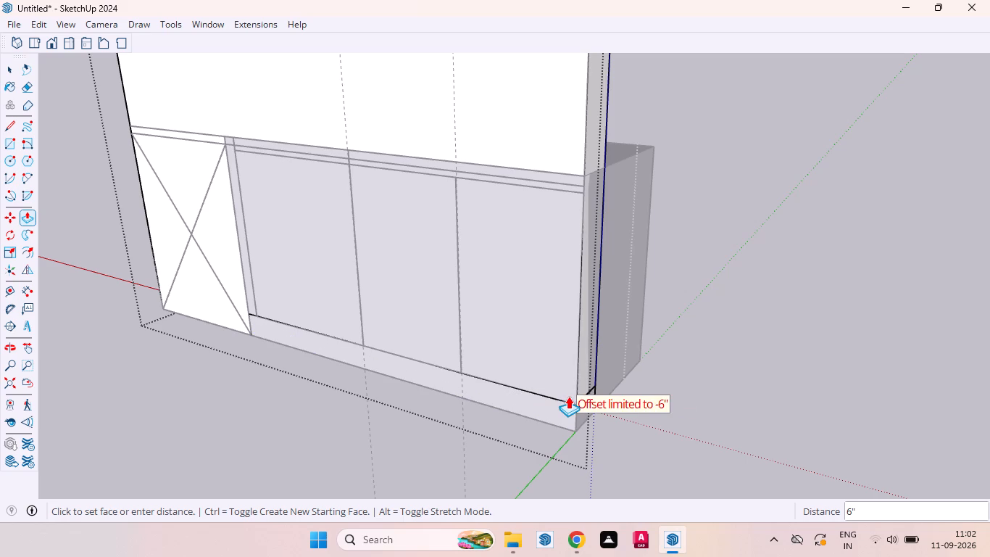
{"action": "left_click_drag", "start_coordinate": [568, 396], "coordinate": [569, 396]}
{"action": "key", "text": "5"}
{"action": "type", "text": "0mm"}
{"action": "key", "text": "Return"}
{"action": "key", "text": "space"}
{"action": "scroll", "coordinate": [568, 426], "scroll_direction": "up", "scroll_amount": 4}
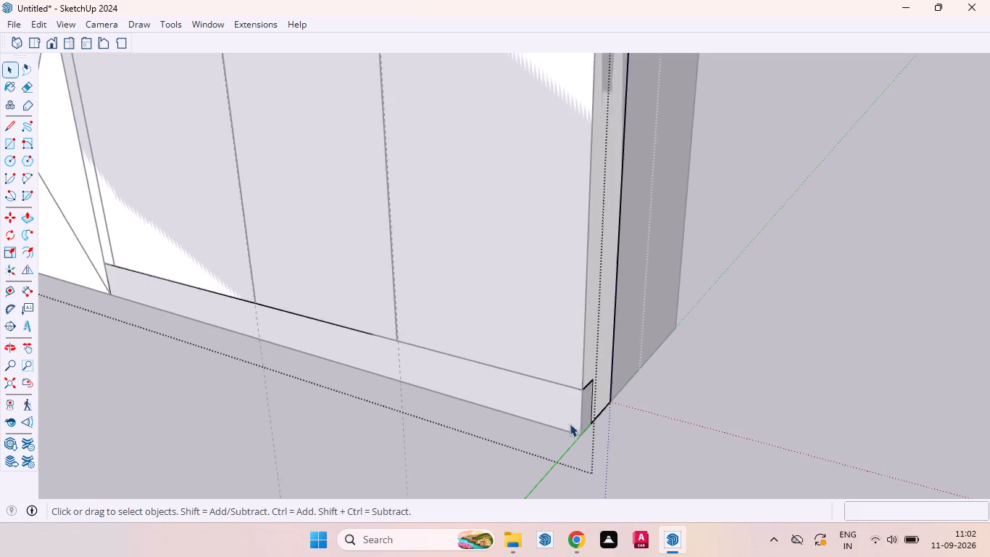
{"action": "scroll", "coordinate": [570, 424], "scroll_direction": "up", "scroll_amount": 5}
{"action": "left_click", "coordinate": [678, 422]}
Delete the leftover vertical edge at the open outer end of the wall's skirting recess.
{"action": "left_click", "coordinate": [586, 404]}
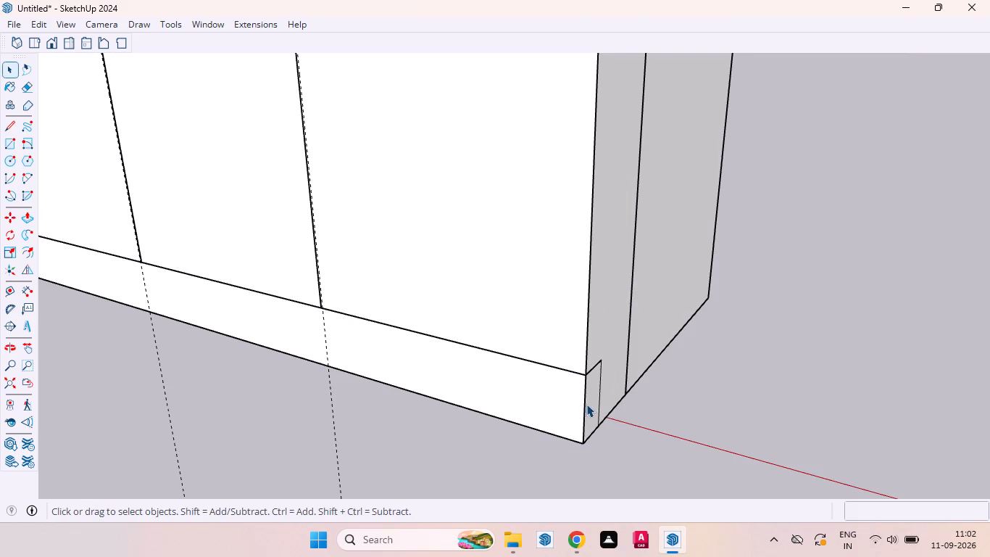
{"action": "key", "text": "Delete"}
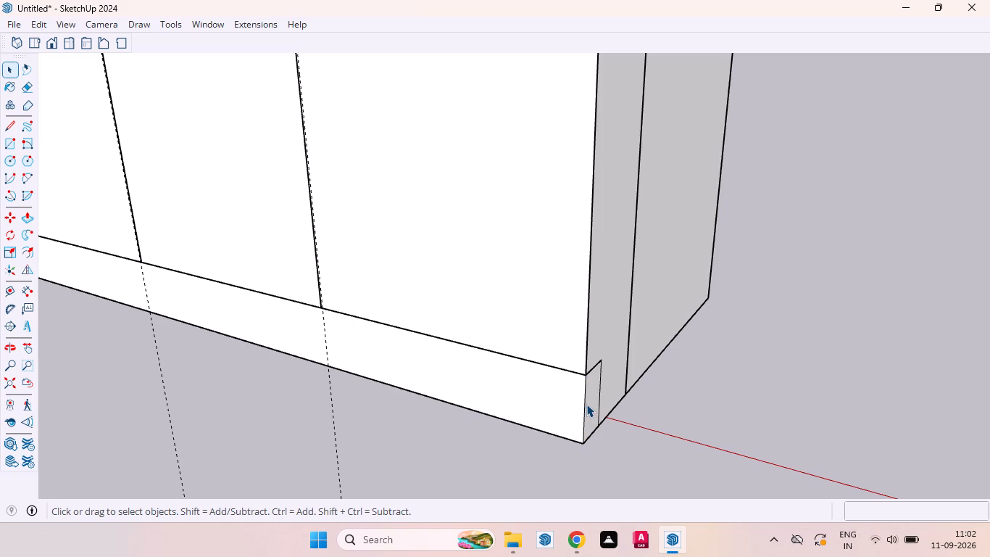
Open the base cabinet group and draw a 4" high rectangle over the full skirting strip below the three doors.
{"action": "left_click", "coordinate": [581, 407]}
{"action": "triple_click", "coordinate": [560, 397]}
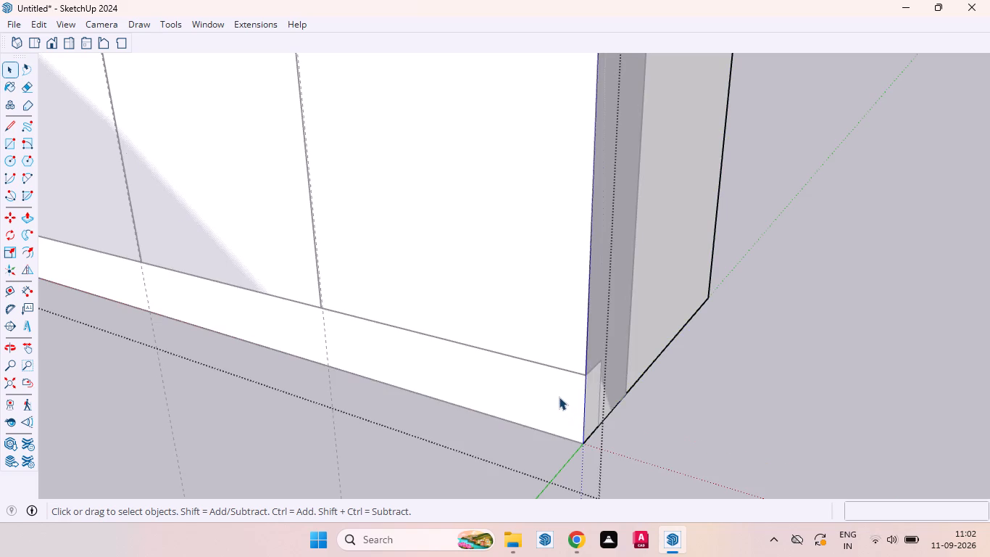
{"action": "double_click", "coordinate": [559, 397]}
{"action": "double_click", "coordinate": [521, 400]}
{"action": "left_click", "coordinate": [529, 392]}
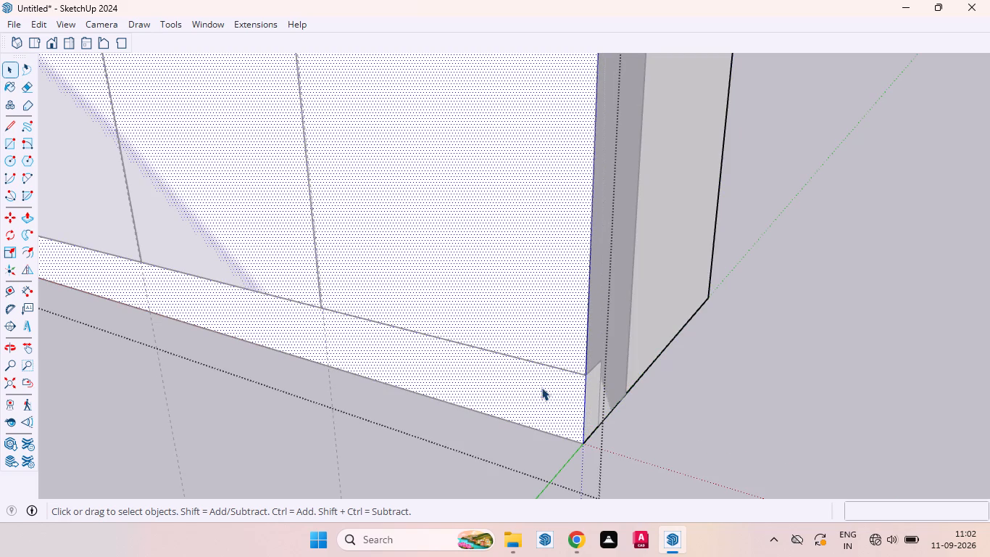
{"action": "double_click", "coordinate": [541, 387]}
{"action": "left_click", "coordinate": [432, 466]}
{"action": "triple_click", "coordinate": [528, 392]}
{"action": "triple_click", "coordinate": [528, 391]}
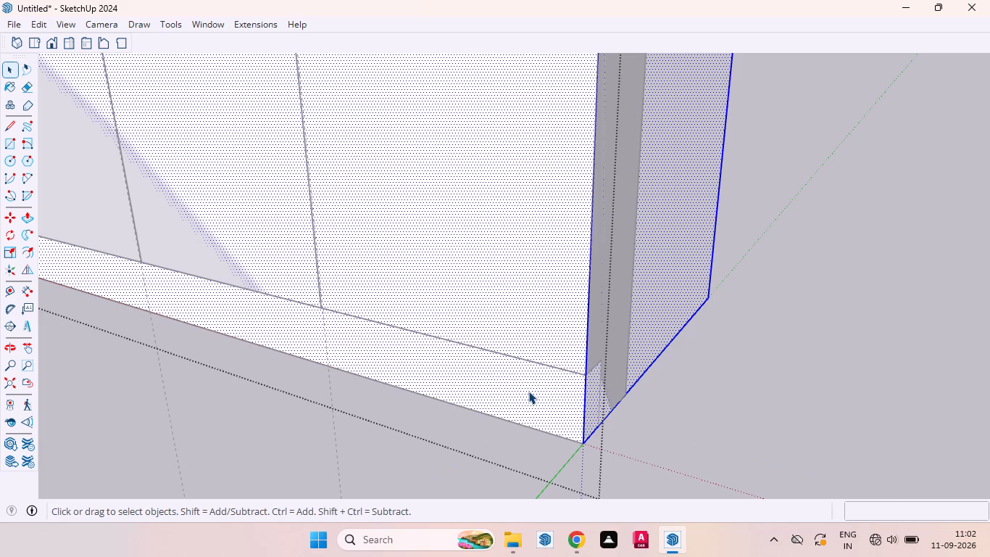
{"action": "scroll", "coordinate": [678, 390], "scroll_direction": "down", "scroll_amount": 5}
{"action": "scroll", "coordinate": [781, 352], "scroll_direction": "down", "scroll_amount": 5}
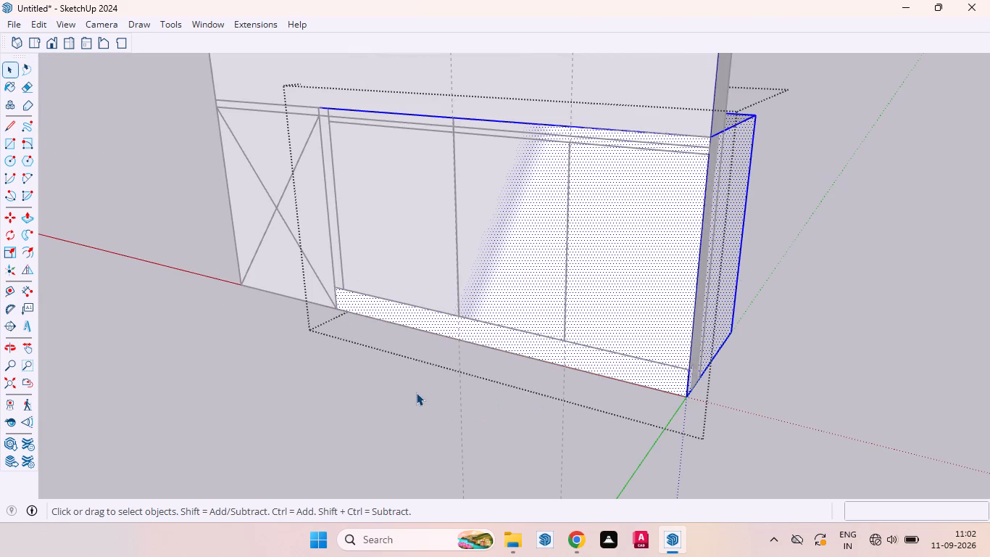
{"action": "key", "text": "r"}
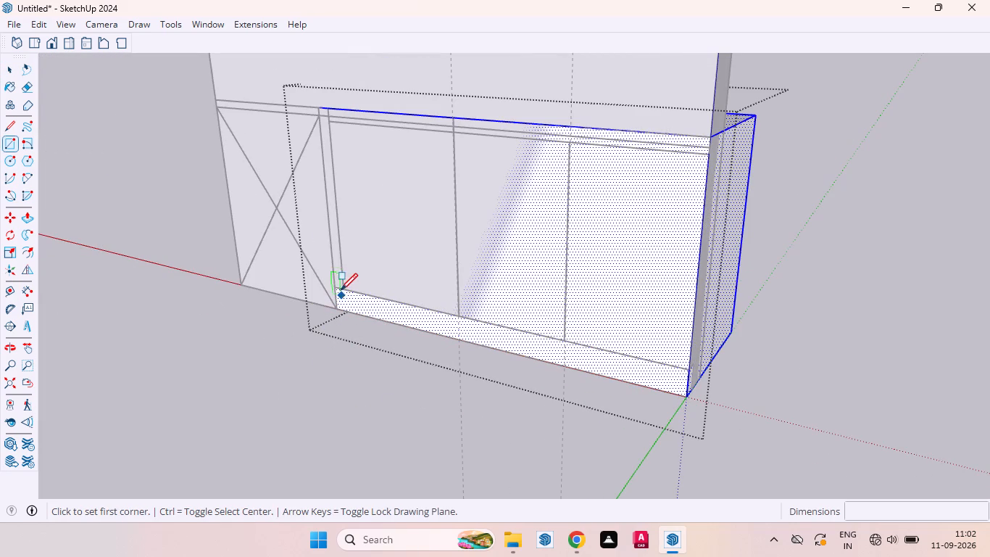
{"action": "left_click", "coordinate": [333, 284]}
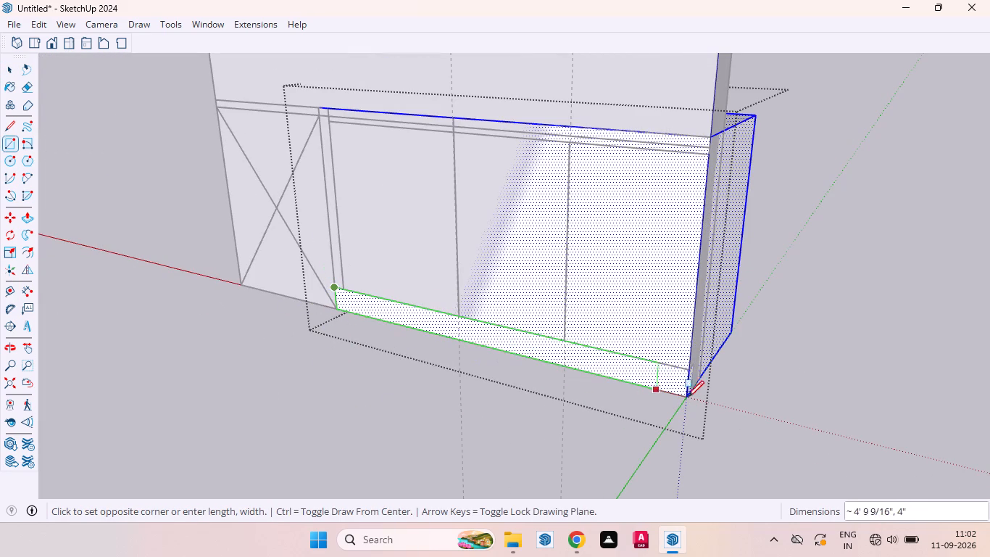
{"action": "left_click", "coordinate": [690, 400]}
{"action": "key", "text": "space"}
Push/Pull the base cabinet's skirting rectangle back 50 mm and close the group.
{"action": "left_click", "coordinate": [646, 382]}
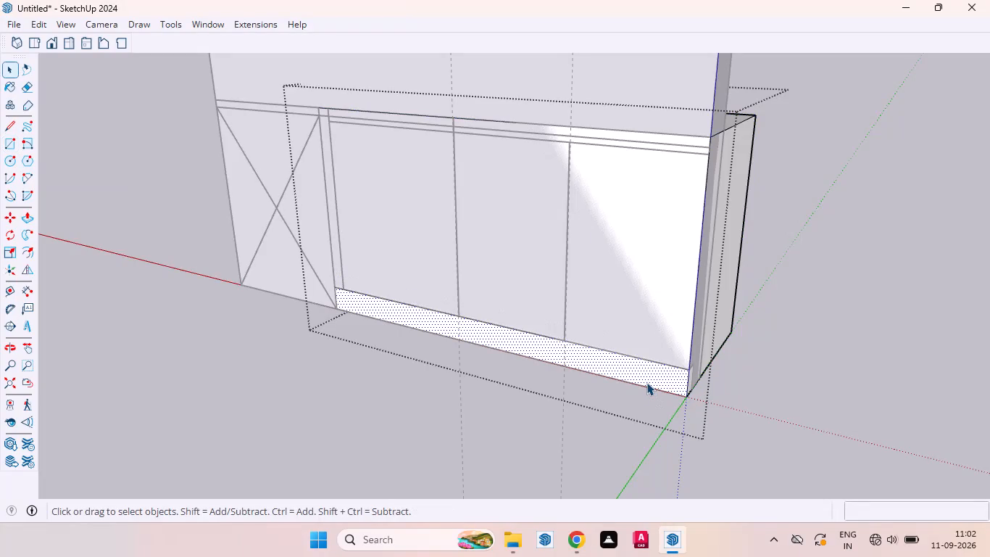
{"action": "key", "text": "p"}
{"action": "left_click_drag", "start_coordinate": [646, 382], "coordinate": [657, 376]}
{"action": "type", "text": "50mm"}
{"action": "key", "text": "Return"}
{"action": "key", "text": "space"}
{"action": "left_click", "coordinate": [420, 423]}
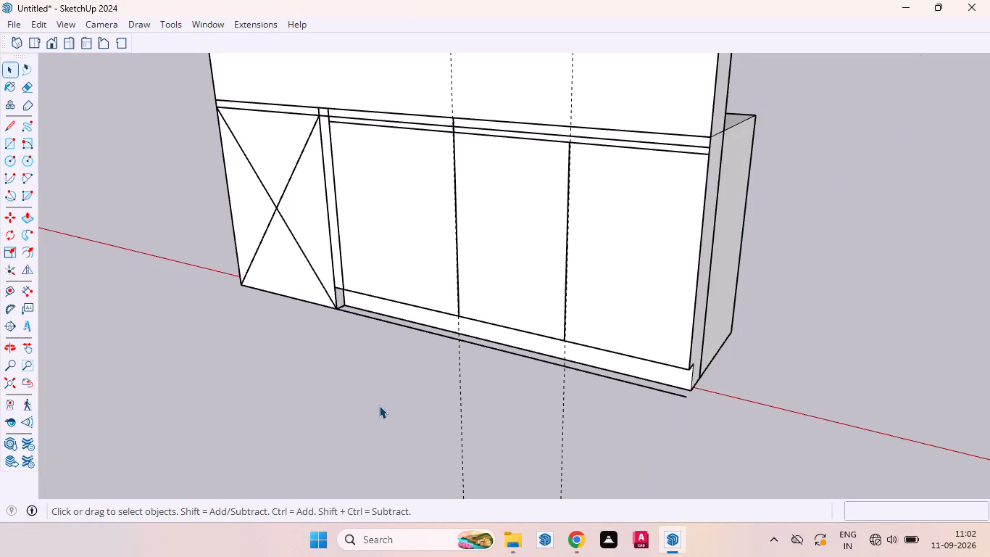
Delete the leftover floor-level edge running in front of the recessed skirting.
{"action": "scroll", "coordinate": [370, 397], "scroll_direction": "down", "scroll_amount": 2}
{"action": "middle_click_drag", "start_coordinate": [388, 385], "coordinate": [538, 360]}
{"action": "scroll", "coordinate": [691, 360], "scroll_direction": "up", "scroll_amount": 6}
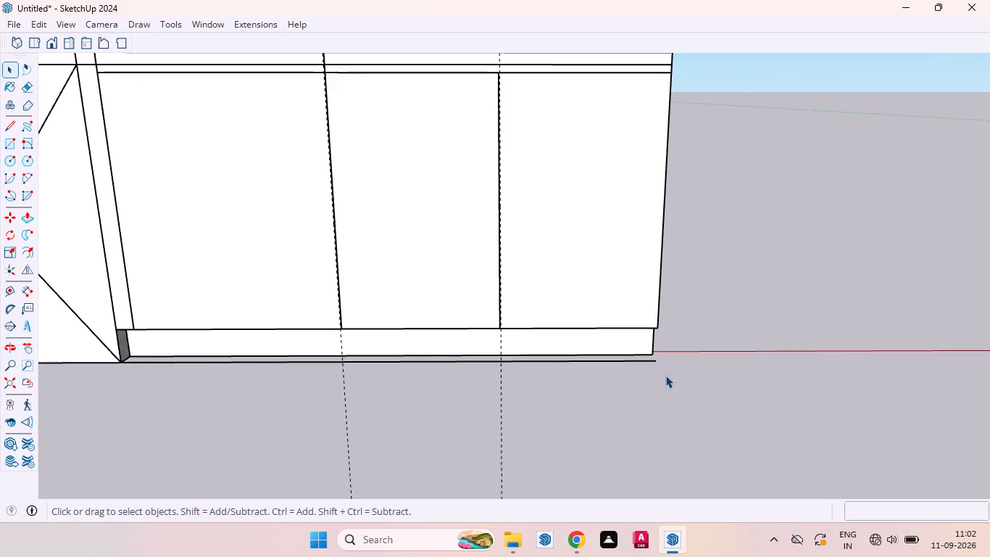
{"action": "scroll", "coordinate": [665, 375], "scroll_direction": "up", "scroll_amount": 2}
{"action": "middle_click_drag", "start_coordinate": [640, 386], "coordinate": [370, 435]}
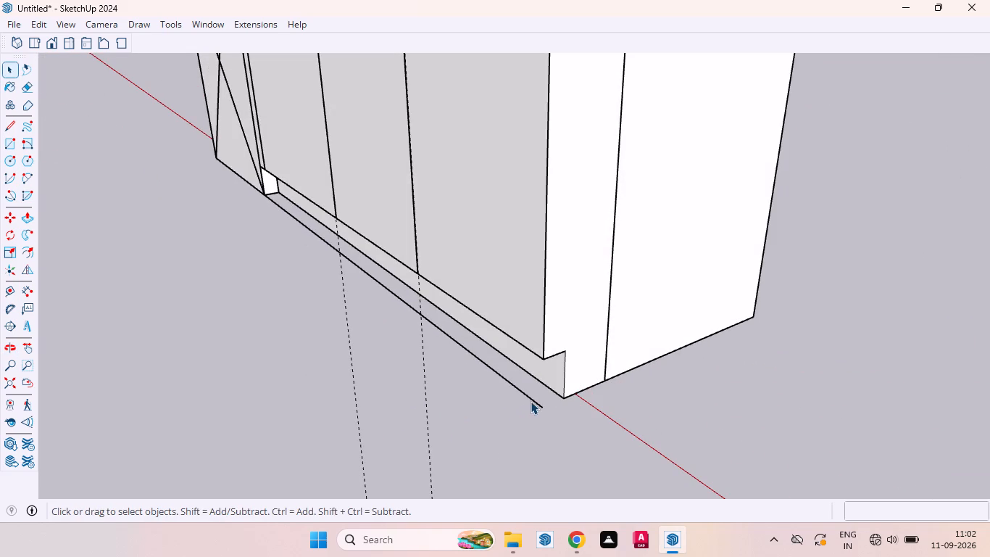
{"action": "left_click", "coordinate": [531, 401]}
{"action": "key", "text": "Delete"}
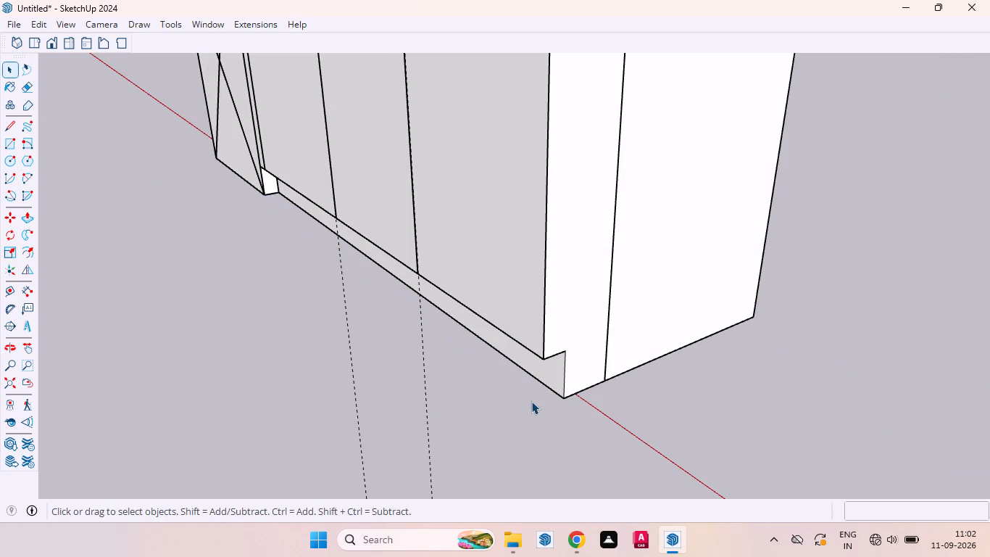
Examine the skirting recess and the door division lines of the base cabinet from the side and front.
{"action": "scroll", "coordinate": [531, 401], "scroll_direction": "down", "scroll_amount": 2}
{"action": "middle_click_drag", "start_coordinate": [515, 423], "coordinate": [533, 424]}
{"action": "scroll", "coordinate": [530, 462], "scroll_direction": "down", "scroll_amount": 5}
{"action": "middle_click_drag", "start_coordinate": [461, 406], "coordinate": [462, 405]}
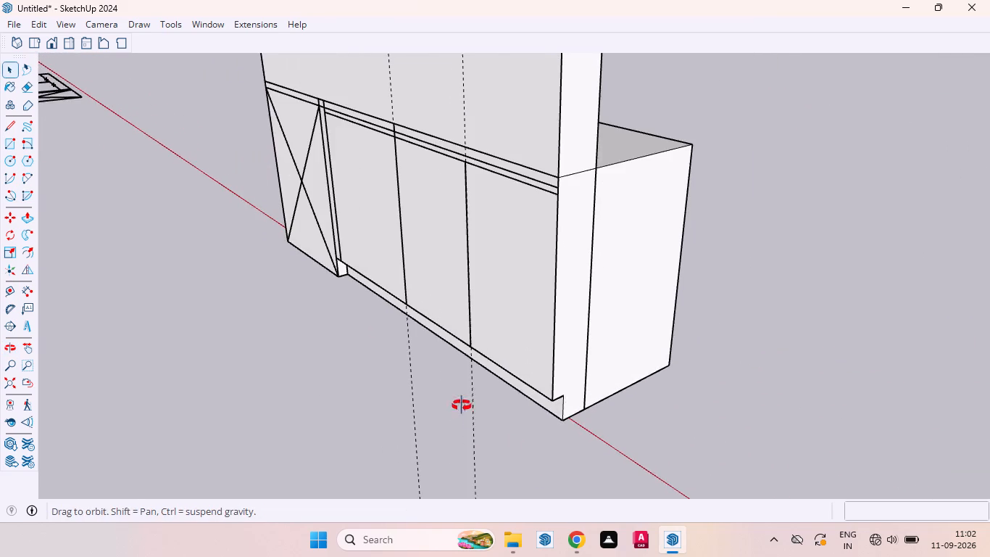
{"action": "middle_click_drag", "start_coordinate": [462, 405], "coordinate": [621, 403]}
{"action": "scroll", "coordinate": [556, 131], "scroll_direction": "up", "scroll_amount": 10}
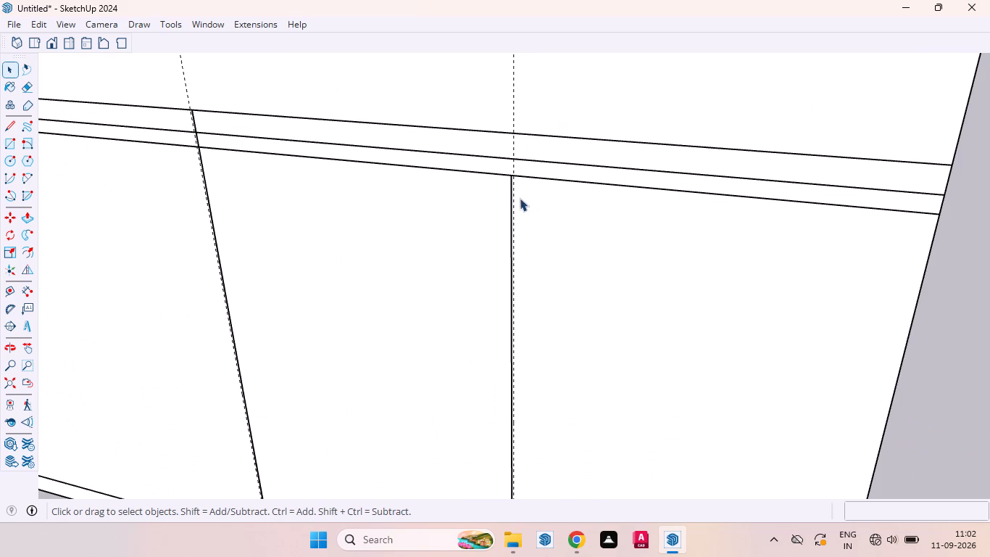
{"action": "scroll", "coordinate": [587, 198], "scroll_direction": "down", "scroll_amount": 6}
{"action": "middle_click_drag", "start_coordinate": [422, 294], "coordinate": [475, 252]}
{"action": "scroll", "coordinate": [516, 213], "scroll_direction": "down", "scroll_amount": 4}
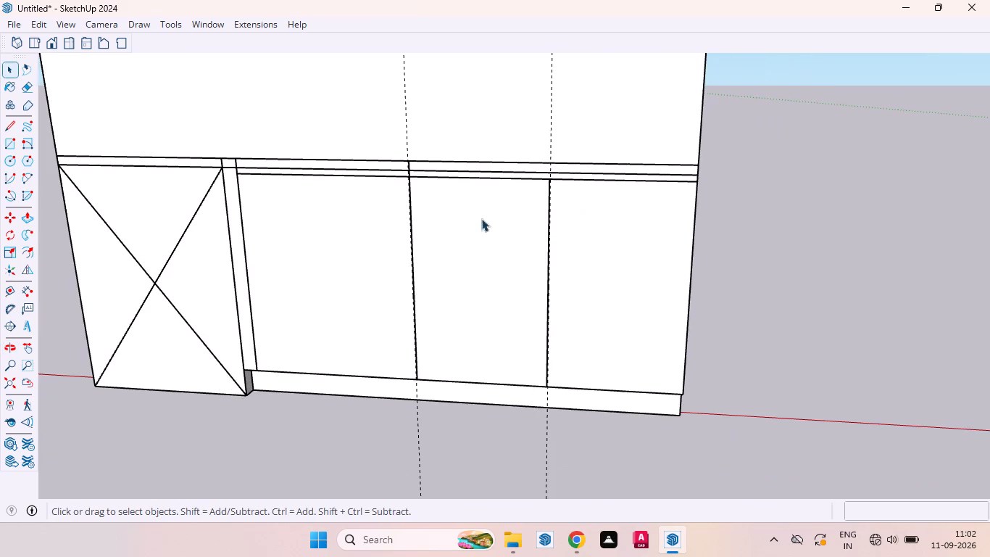
{"action": "scroll", "coordinate": [496, 215], "scroll_direction": "down", "scroll_amount": 4}
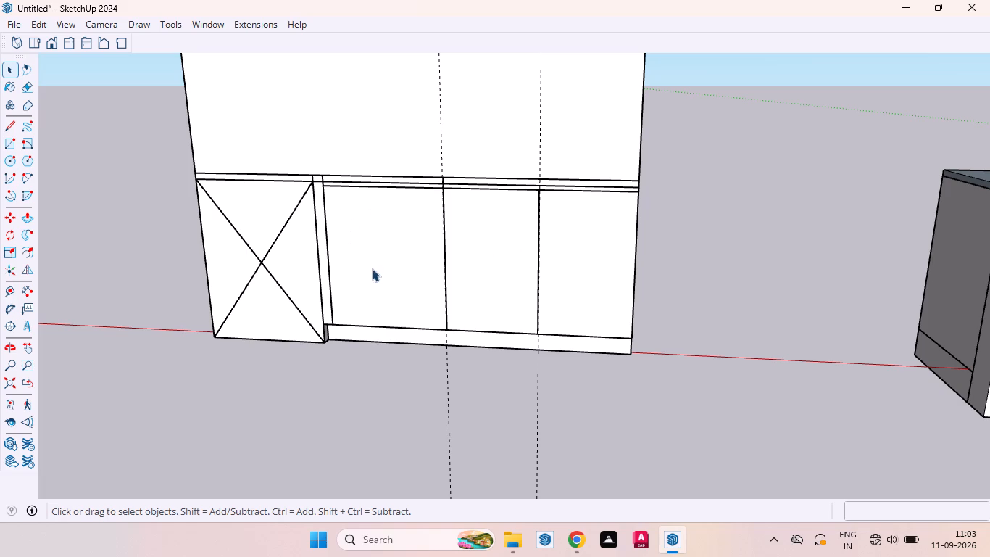
Place a vertical guide 3 mm from the first door's edge, beside the narrow strip next to the crossed panel.
{"action": "scroll", "coordinate": [317, 162], "scroll_direction": "up", "scroll_amount": 6}
{"action": "left_click", "coordinate": [394, 257]}
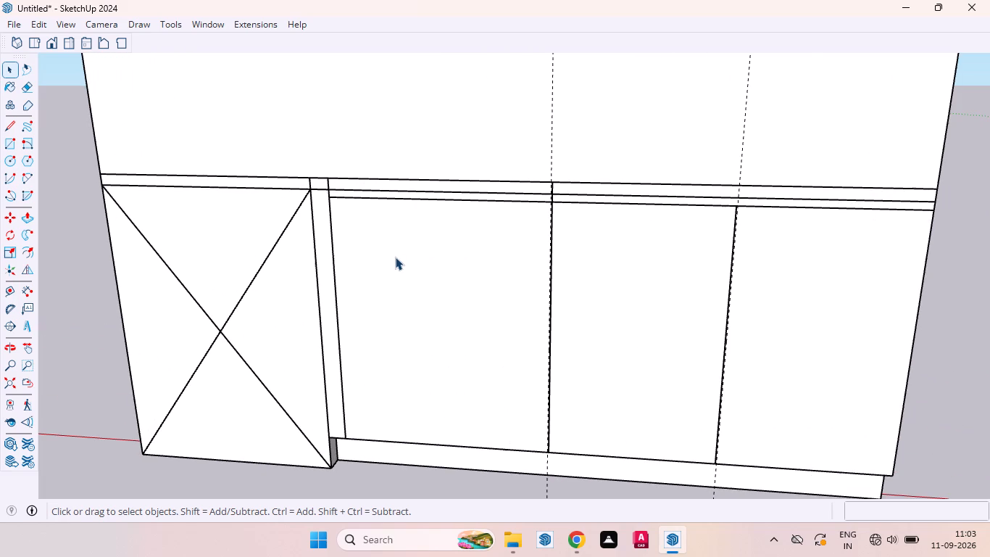
{"action": "left_click", "coordinate": [101, 368]}
{"action": "key", "text": "t"}
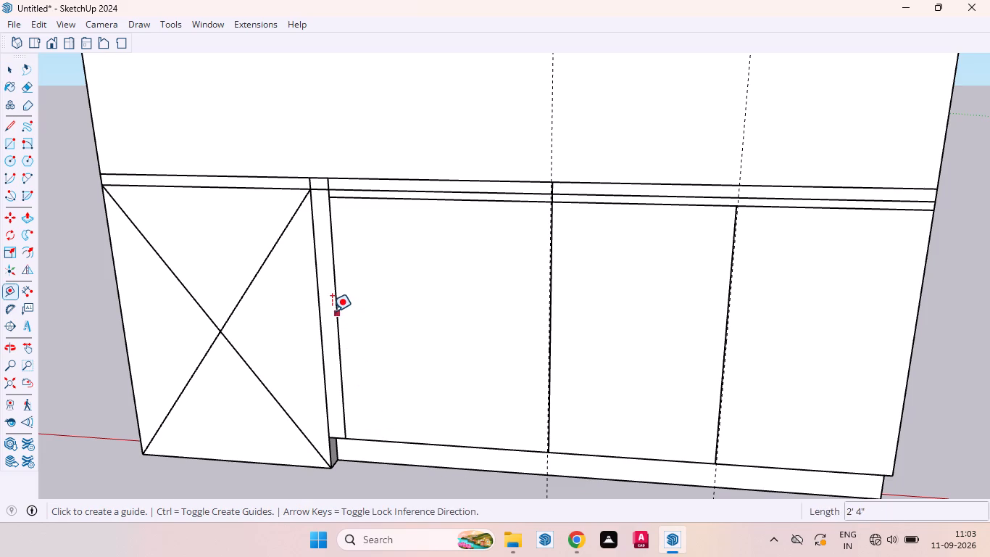
{"action": "left_click", "coordinate": [337, 302]}
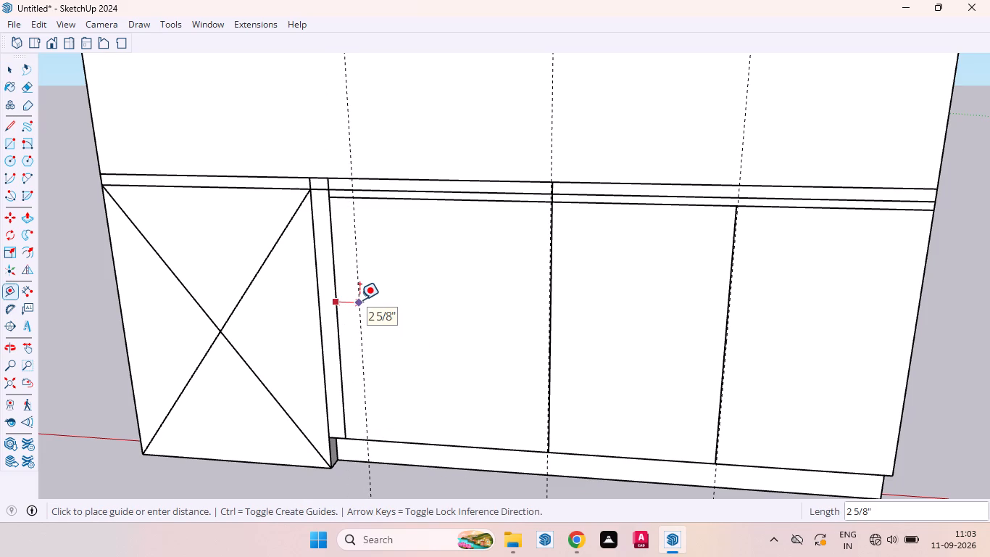
{"action": "key", "text": "3"}
{"action": "type", "text": "mm"}
{"action": "key", "text": "Return"}
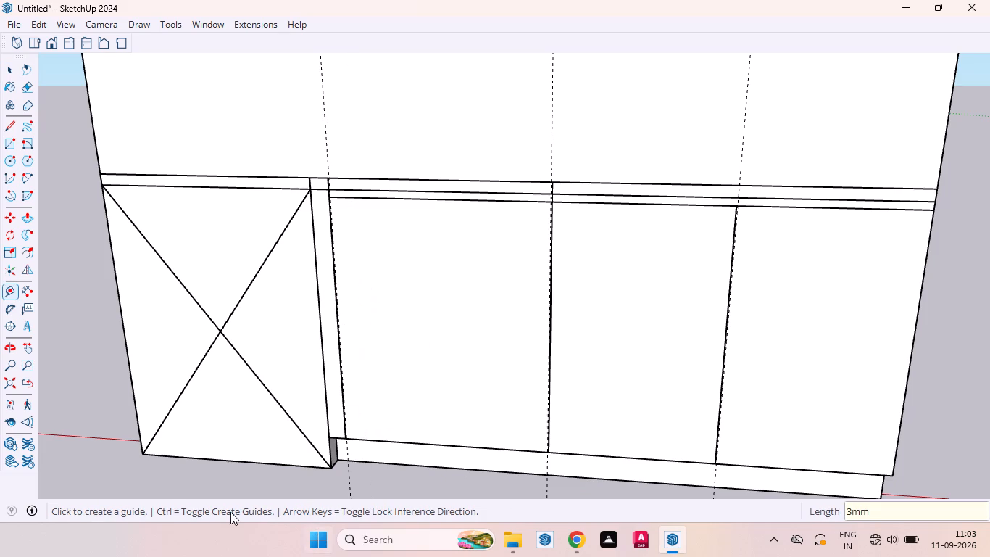
{"action": "key", "text": "space"}
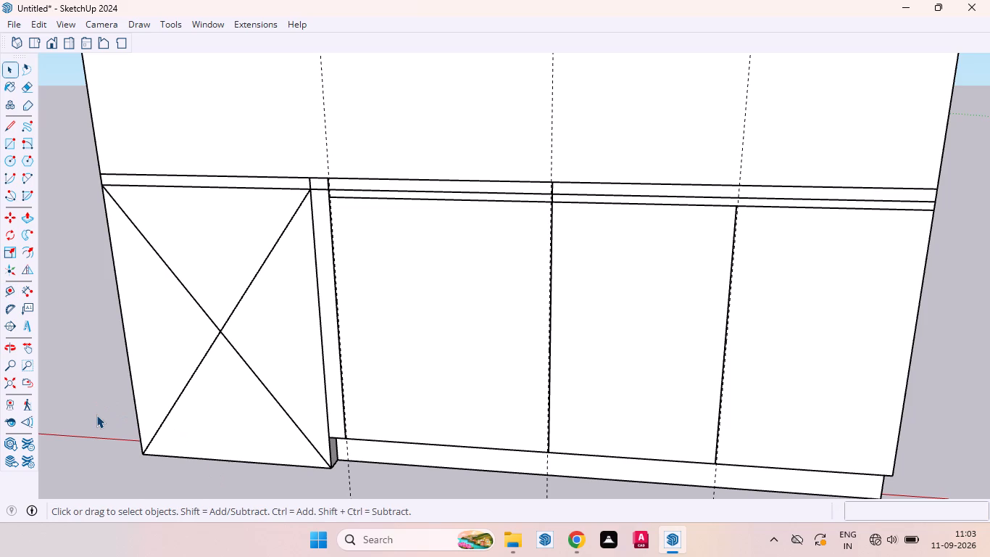
Open the base cabinet group and draw a gap rectangle about 1/8" by 2' 4" between the second and third doors, up to the guide.
{"action": "scroll", "coordinate": [354, 181], "scroll_direction": "up", "scroll_amount": 2}
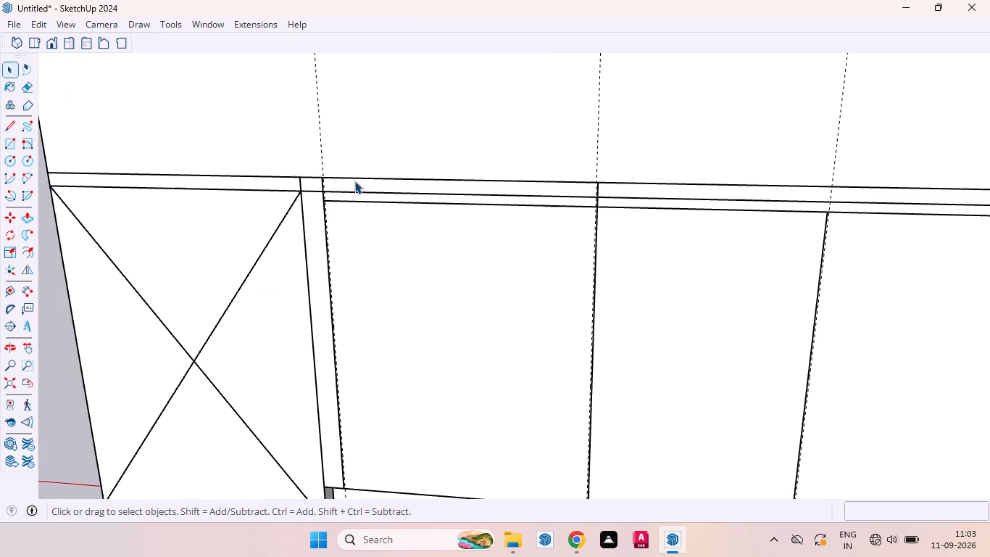
{"action": "triple_click", "coordinate": [394, 244]}
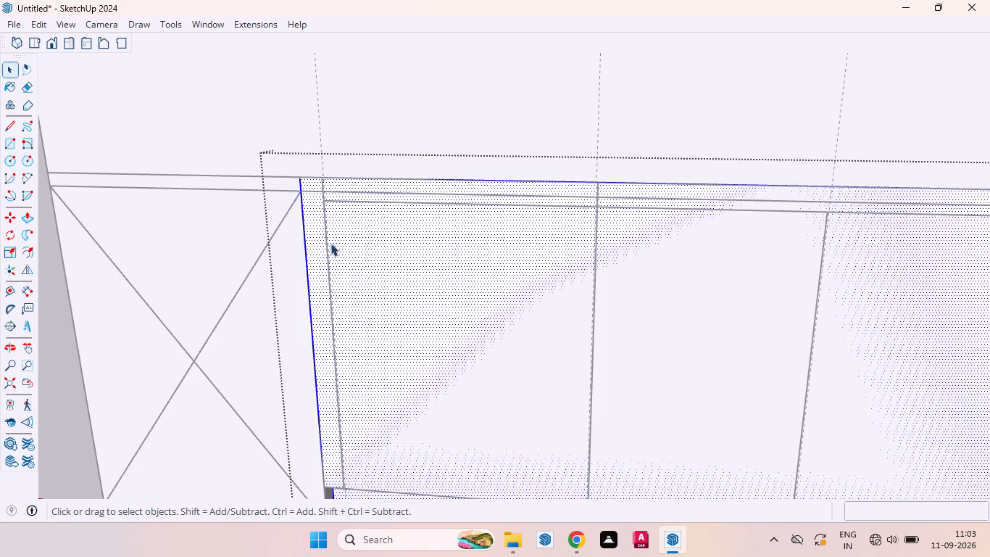
{"action": "scroll", "coordinate": [286, 186], "scroll_direction": "down", "scroll_amount": 5}
{"action": "scroll", "coordinate": [322, 128], "scroll_direction": "down", "scroll_amount": 4}
{"action": "left_click", "coordinate": [401, 407]}
{"action": "double_click", "coordinate": [407, 248]}
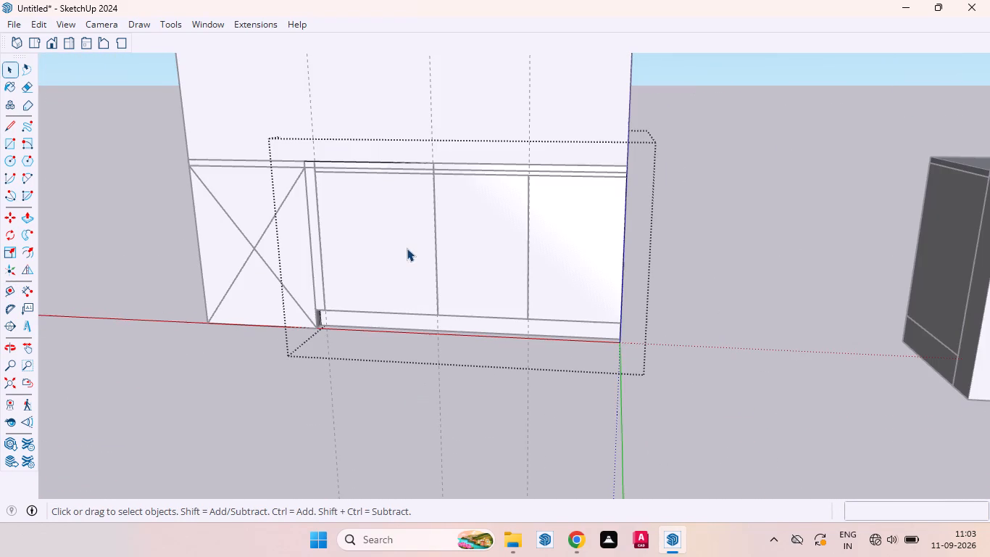
{"action": "left_click", "coordinate": [412, 242]}
{"action": "scroll", "coordinate": [399, 268], "scroll_direction": "up", "scroll_amount": 3}
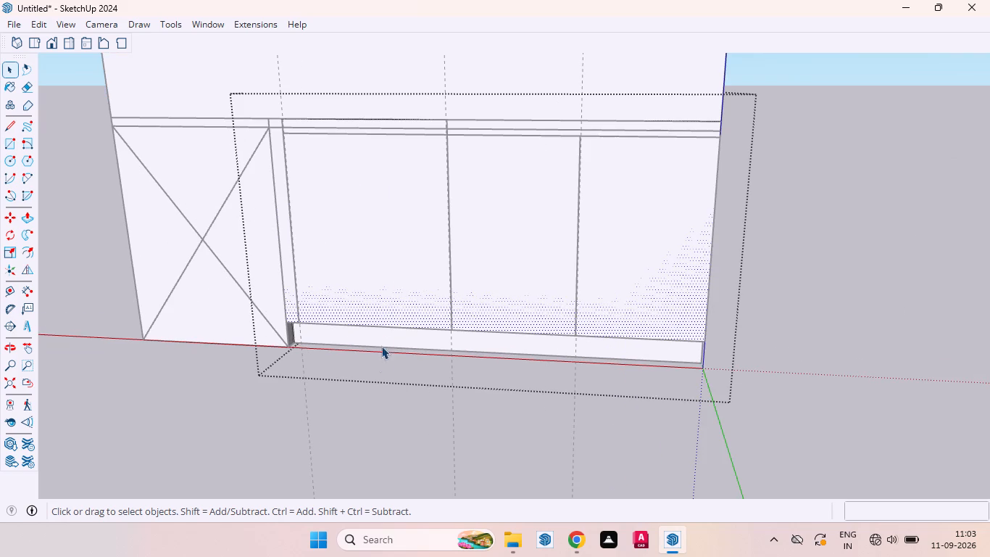
{"action": "key", "text": "r"}
{"action": "scroll", "coordinate": [254, 153], "scroll_direction": "up", "scroll_amount": 4}
{"action": "scroll", "coordinate": [292, 99], "scroll_direction": "up", "scroll_amount": 8}
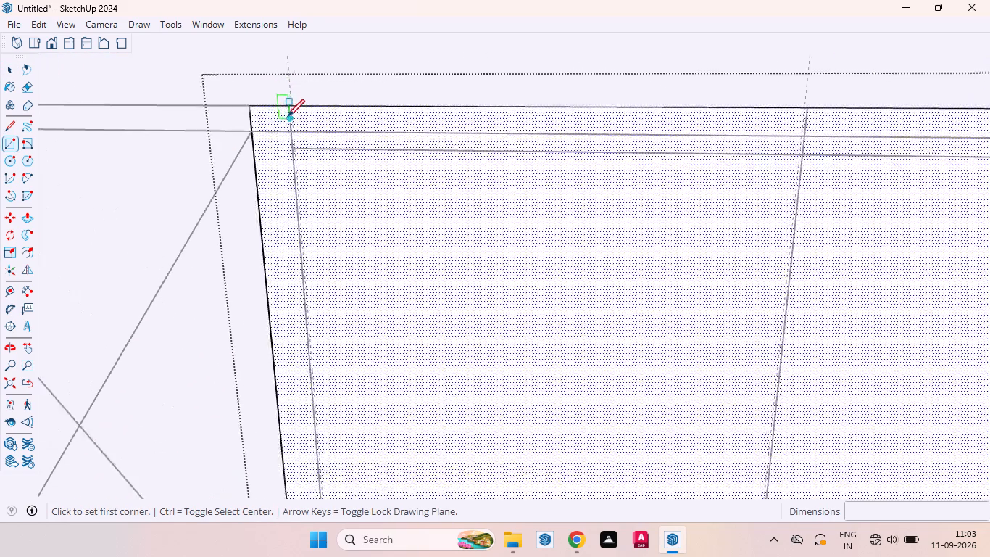
{"action": "scroll", "coordinate": [292, 129], "scroll_direction": "up", "scroll_amount": 12}
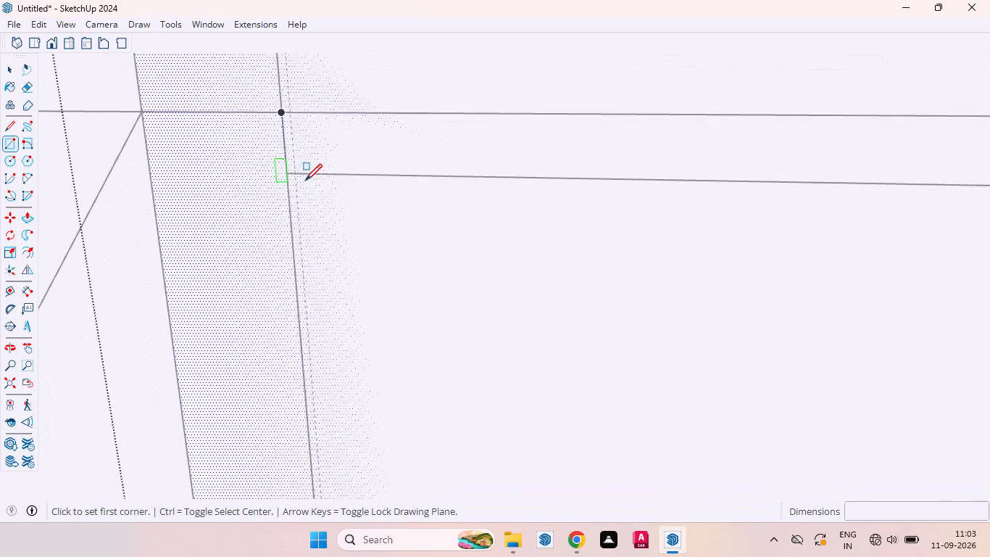
{"action": "scroll", "coordinate": [305, 199], "scroll_direction": "up", "scroll_amount": 4}
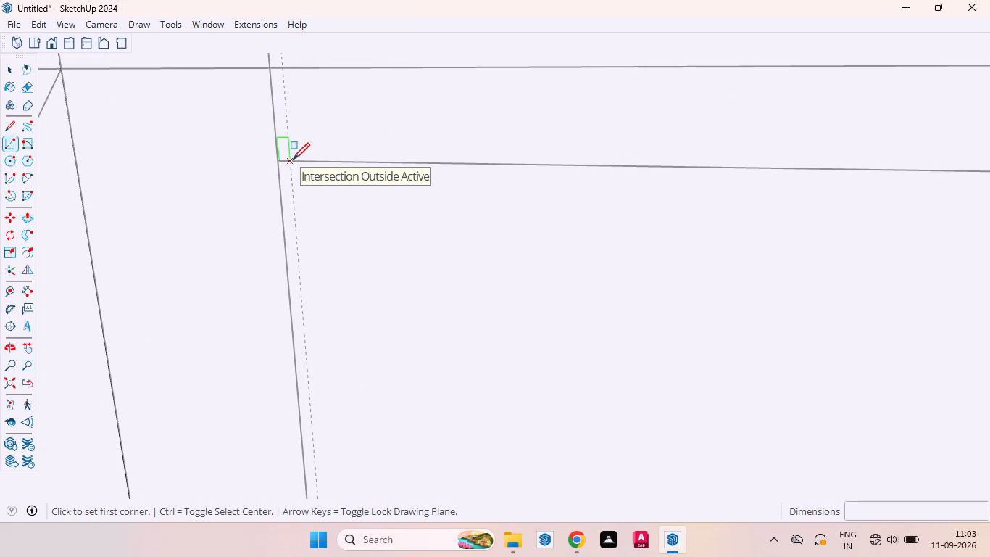
{"action": "scroll", "coordinate": [297, 232], "scroll_direction": "down", "scroll_amount": 18}
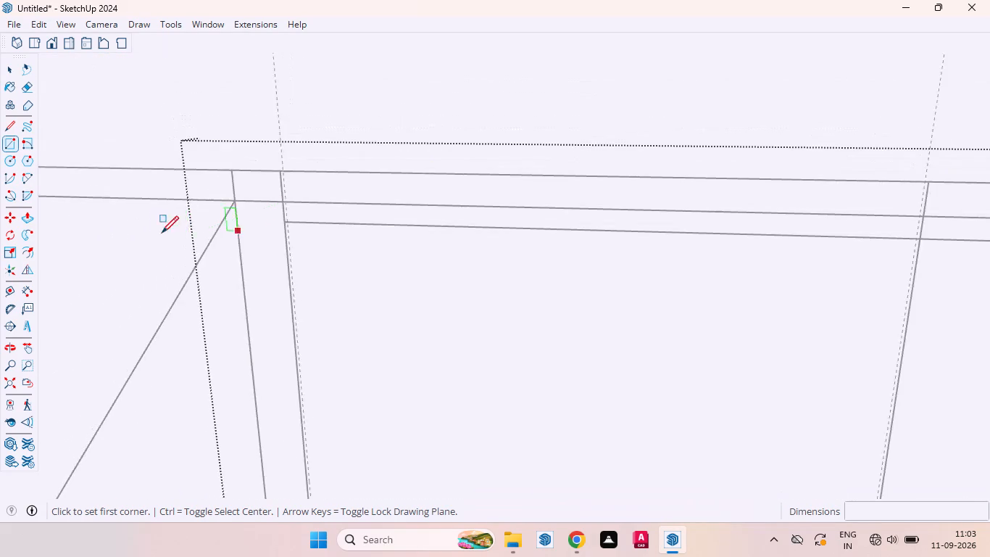
{"action": "scroll", "coordinate": [153, 231], "scroll_direction": "down", "scroll_amount": 13}
{"action": "scroll", "coordinate": [412, 228], "scroll_direction": "up", "scroll_amount": 1}
{"action": "scroll", "coordinate": [315, 220], "scroll_direction": "down", "scroll_amount": 5}
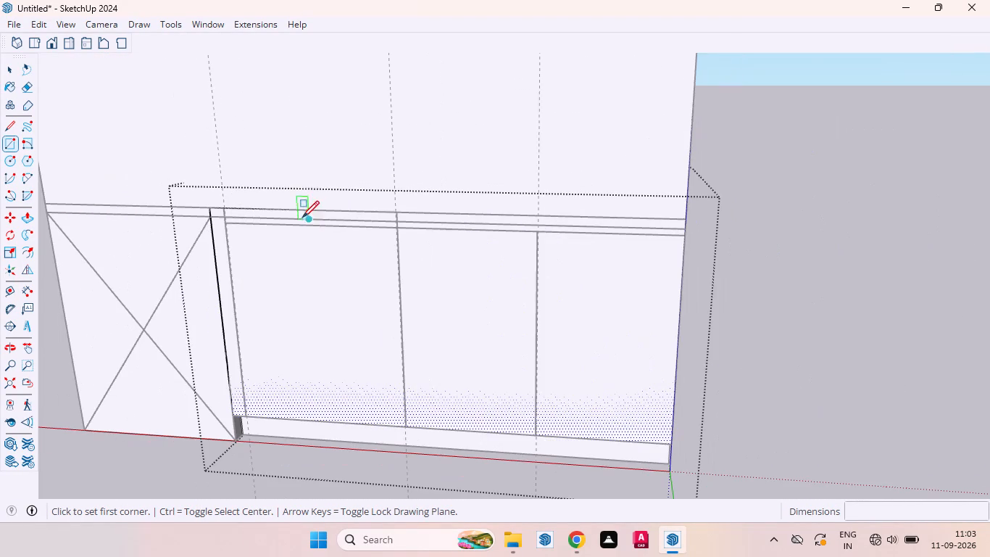
{"action": "scroll", "coordinate": [541, 242], "scroll_direction": "up", "scroll_amount": 10}
{"action": "scroll", "coordinate": [525, 212], "scroll_direction": "down", "scroll_amount": 1}
{"action": "scroll", "coordinate": [525, 212], "scroll_direction": "up", "scroll_amount": 9}
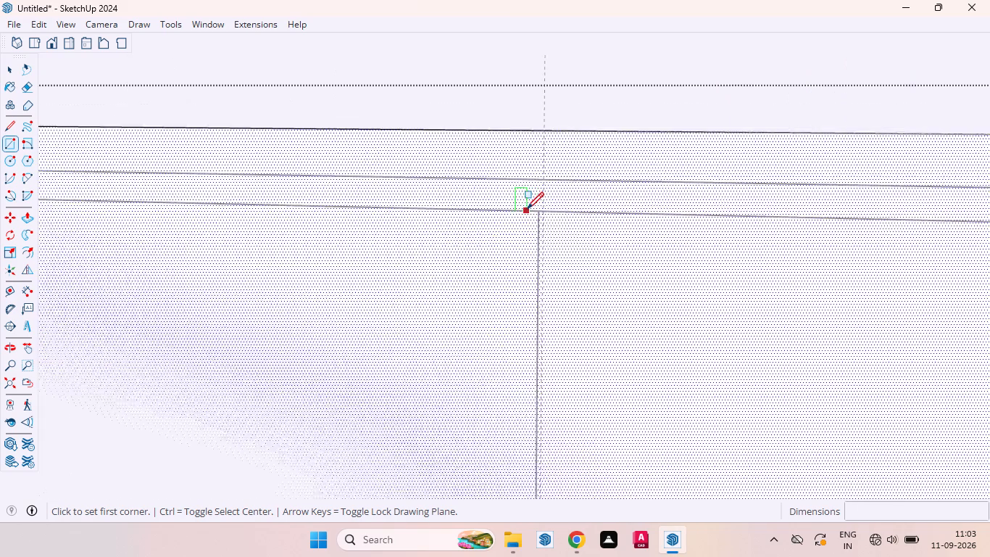
{"action": "scroll", "coordinate": [527, 209], "scroll_direction": "up", "scroll_amount": 2}
{"action": "left_click", "coordinate": [556, 212]}
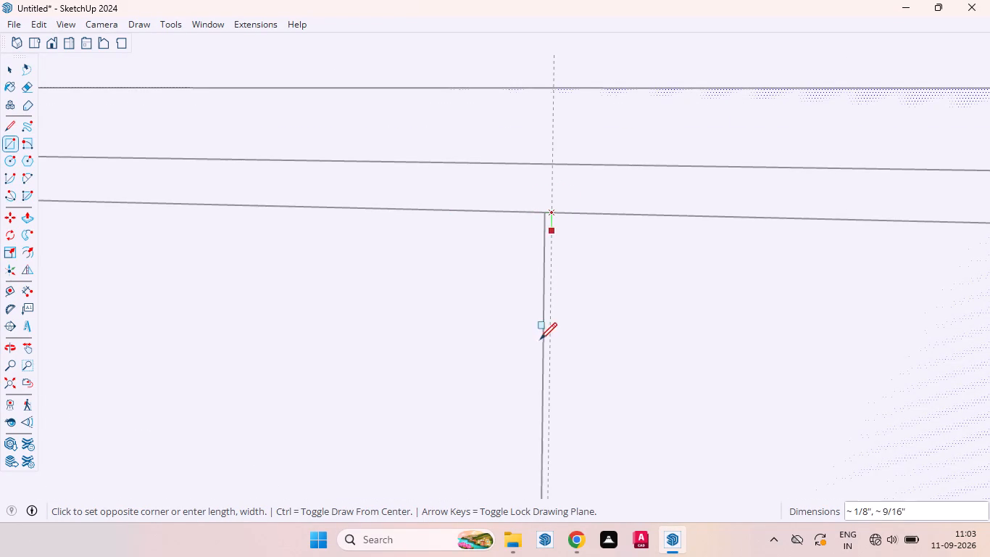
{"action": "scroll", "coordinate": [536, 311], "scroll_direction": "down", "scroll_amount": 20}
{"action": "scroll", "coordinate": [536, 311], "scroll_direction": "down", "scroll_amount": 6}
{"action": "scroll", "coordinate": [542, 413], "scroll_direction": "up", "scroll_amount": 1}
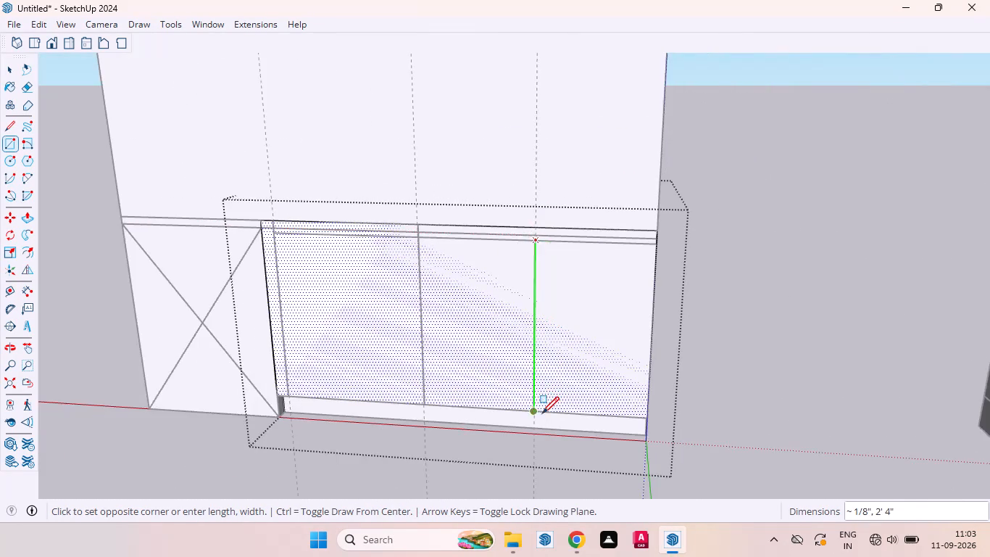
{"action": "scroll", "coordinate": [542, 413], "scroll_direction": "up", "scroll_amount": 15}
{"action": "scroll", "coordinate": [507, 403], "scroll_direction": "up", "scroll_amount": 10}
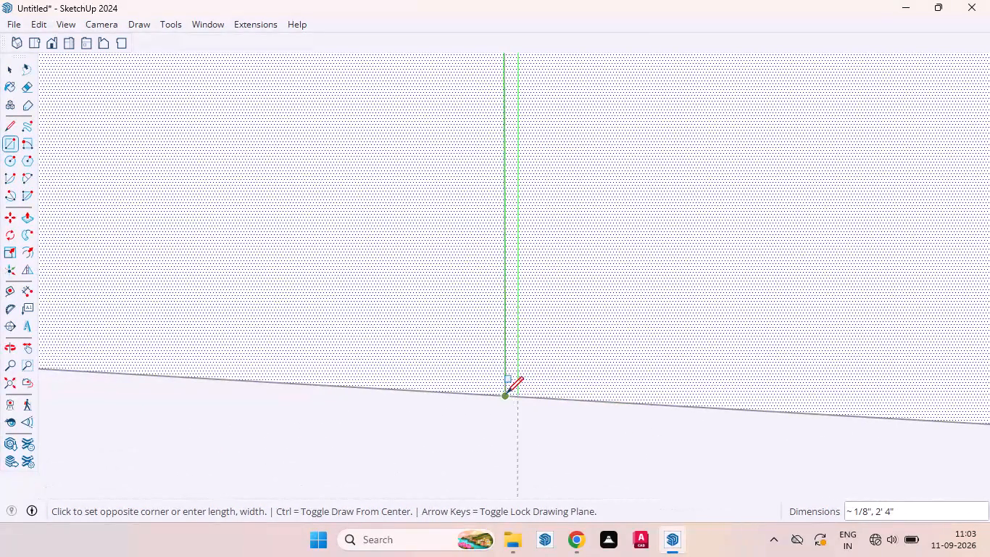
{"action": "left_click", "coordinate": [507, 392]}
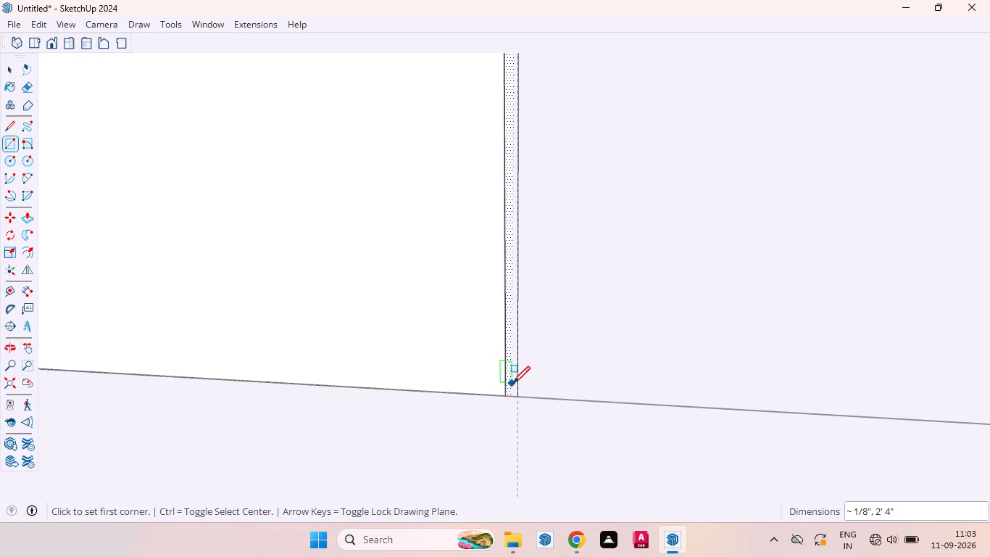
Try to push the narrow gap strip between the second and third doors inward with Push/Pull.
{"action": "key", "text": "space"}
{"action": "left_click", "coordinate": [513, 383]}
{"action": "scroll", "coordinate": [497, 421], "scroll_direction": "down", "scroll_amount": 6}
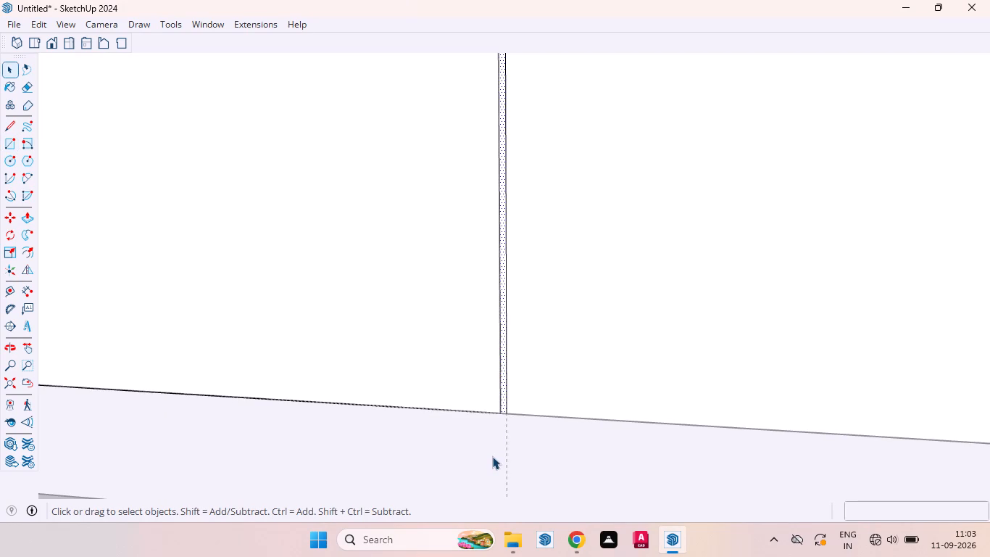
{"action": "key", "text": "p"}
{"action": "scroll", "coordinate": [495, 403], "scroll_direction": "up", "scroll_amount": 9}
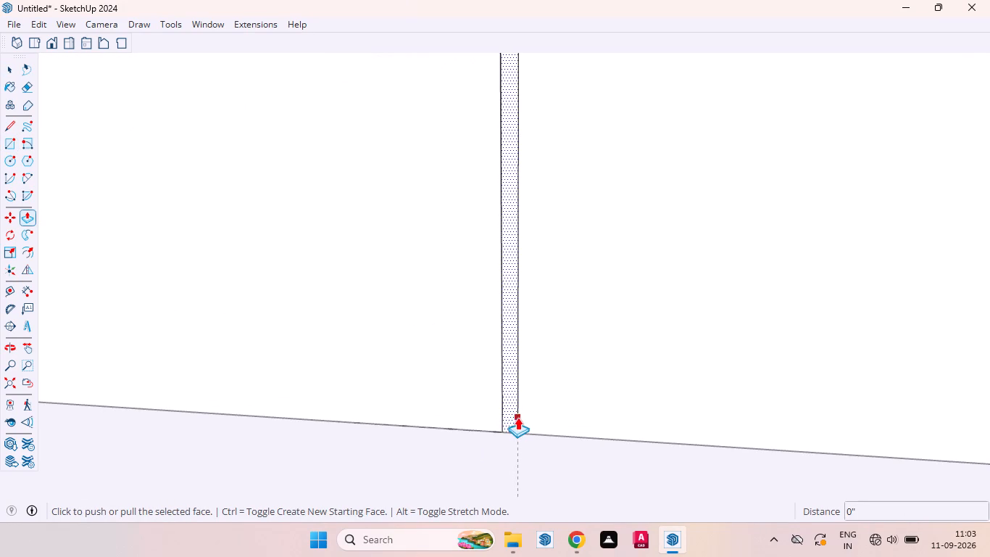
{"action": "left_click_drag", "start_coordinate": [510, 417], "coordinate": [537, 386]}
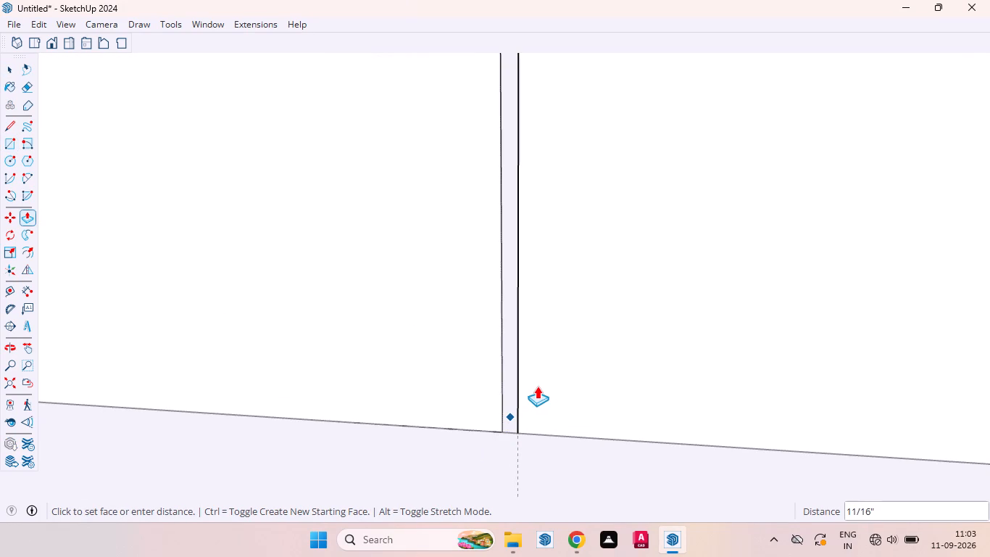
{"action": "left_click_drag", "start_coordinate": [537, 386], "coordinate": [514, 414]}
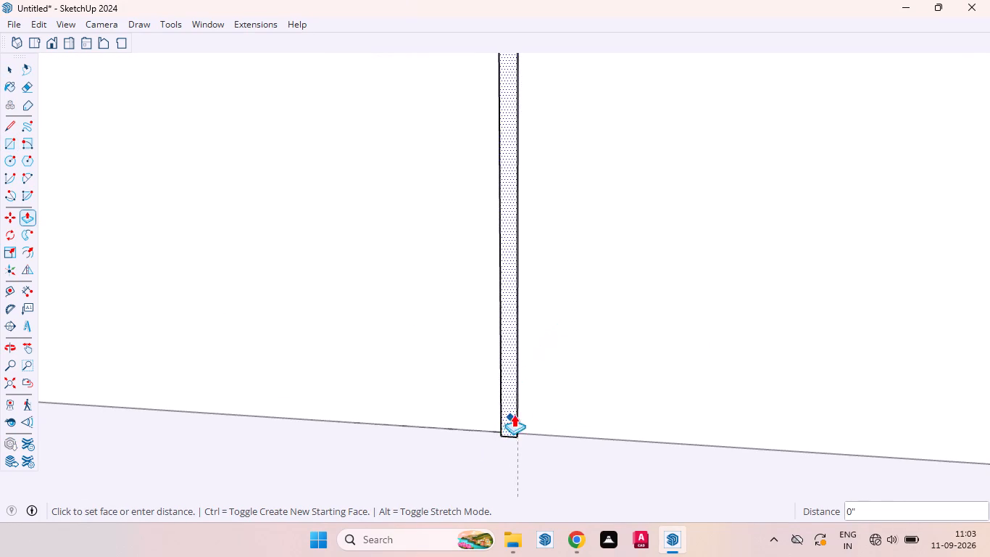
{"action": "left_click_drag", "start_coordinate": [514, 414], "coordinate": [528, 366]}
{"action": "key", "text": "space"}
Open the group containing the door faces and redraw the narrow full-height gap rectangle between the second and third doors.
{"action": "double_click", "coordinate": [512, 368]}
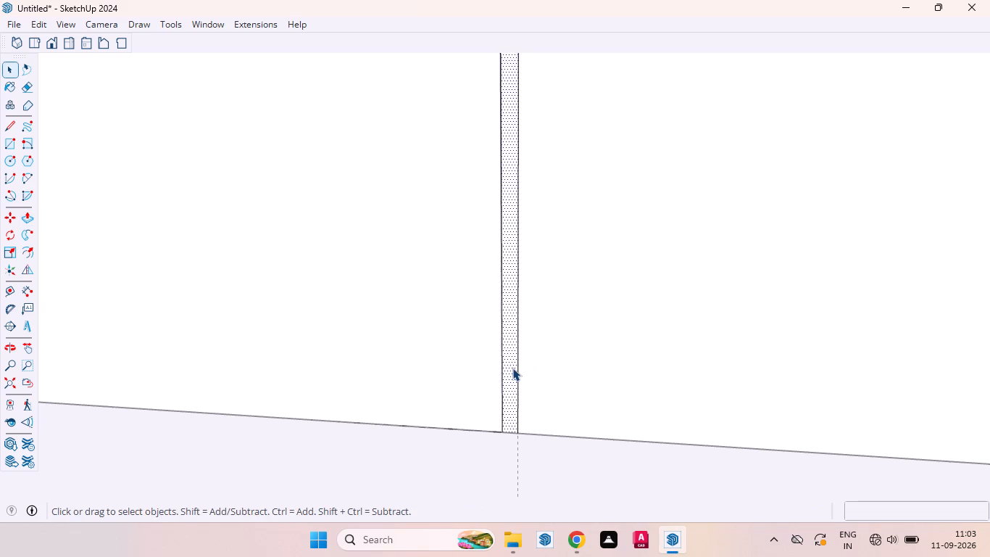
{"action": "left_click", "coordinate": [512, 368]}
{"action": "scroll", "coordinate": [515, 364], "scroll_direction": "down", "scroll_amount": 13}
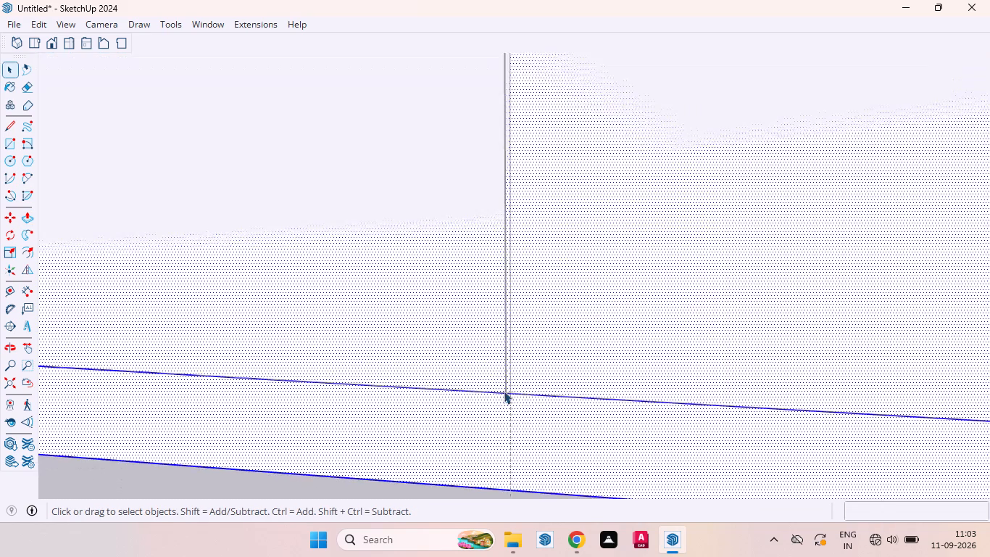
{"action": "scroll", "coordinate": [505, 405], "scroll_direction": "down", "scroll_amount": 4}
{"action": "scroll", "coordinate": [502, 411], "scroll_direction": "up", "scroll_amount": 1}
{"action": "scroll", "coordinate": [502, 413], "scroll_direction": "down", "scroll_amount": 16}
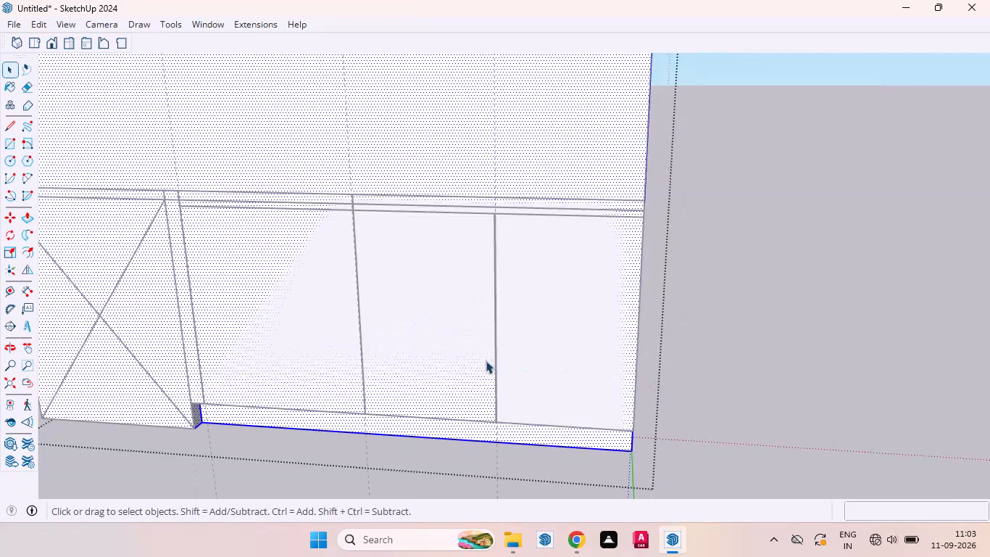
{"action": "scroll", "coordinate": [491, 358], "scroll_direction": "up", "scroll_amount": 9}
{"action": "scroll", "coordinate": [523, 379], "scroll_direction": "down", "scroll_amount": 4}
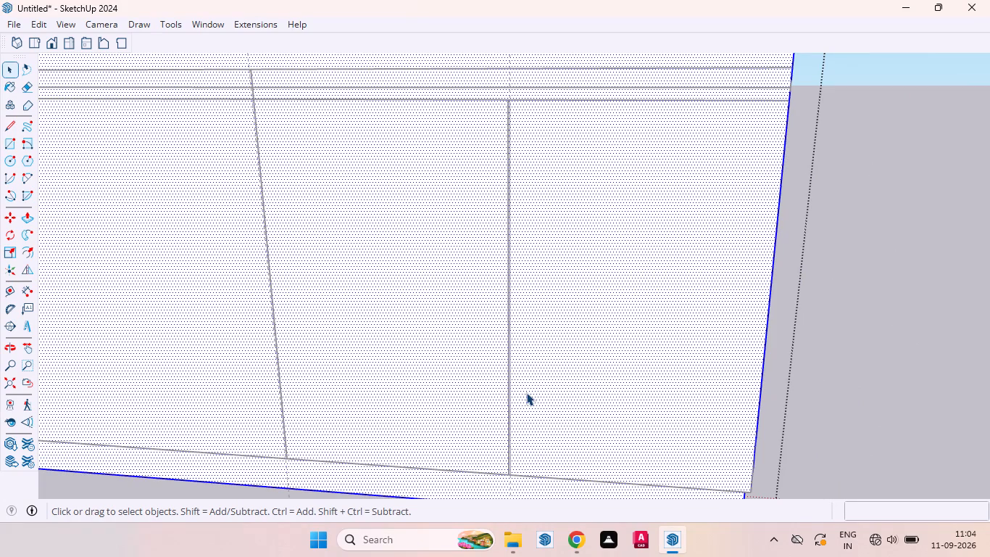
{"action": "key", "text": "r"}
{"action": "scroll", "coordinate": [514, 104], "scroll_direction": "up", "scroll_amount": 4}
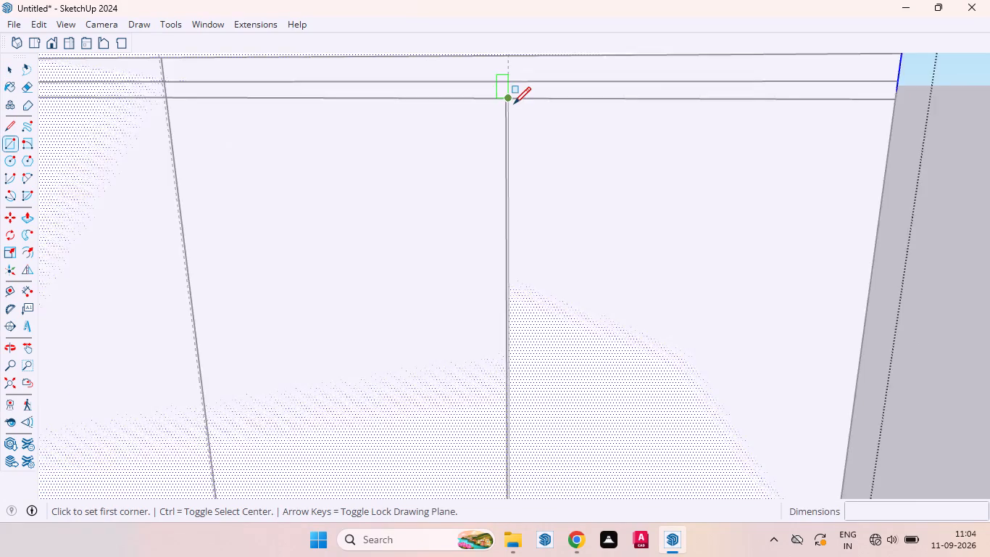
{"action": "scroll", "coordinate": [514, 104], "scroll_direction": "up", "scroll_amount": 10}
{"action": "left_click", "coordinate": [506, 94]}
{"action": "scroll", "coordinate": [492, 244], "scroll_direction": "down", "scroll_amount": 11}
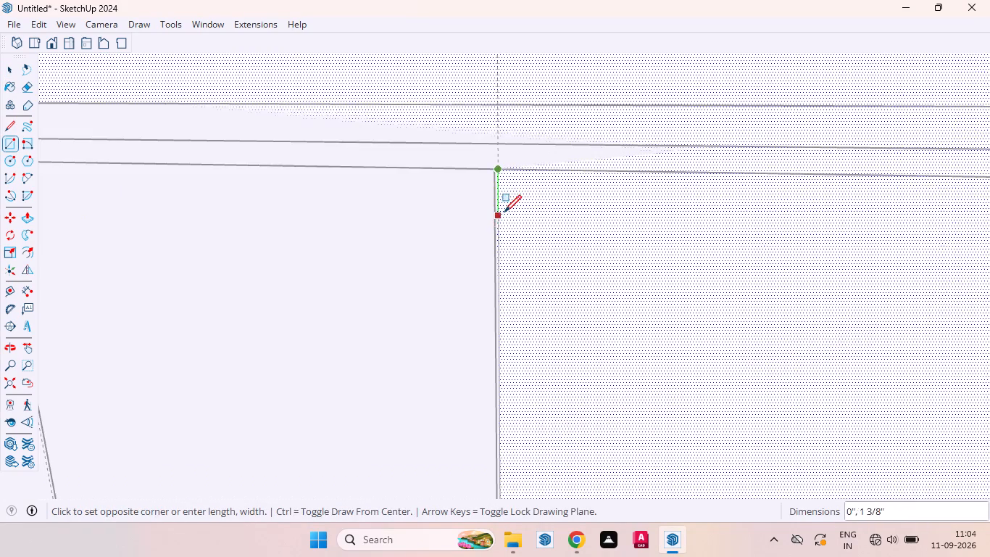
{"action": "scroll", "coordinate": [504, 212], "scroll_direction": "down", "scroll_amount": 16}
{"action": "scroll", "coordinate": [494, 322], "scroll_direction": "up", "scroll_amount": 17}
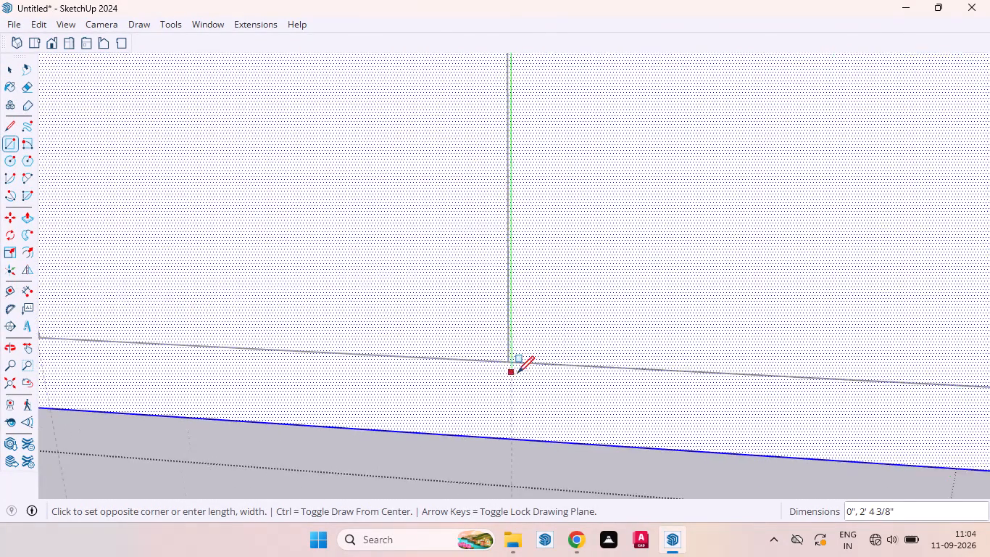
{"action": "scroll", "coordinate": [517, 373], "scroll_direction": "up", "scroll_amount": 5}
{"action": "left_click", "coordinate": [500, 342]}
{"action": "key", "text": "v"}
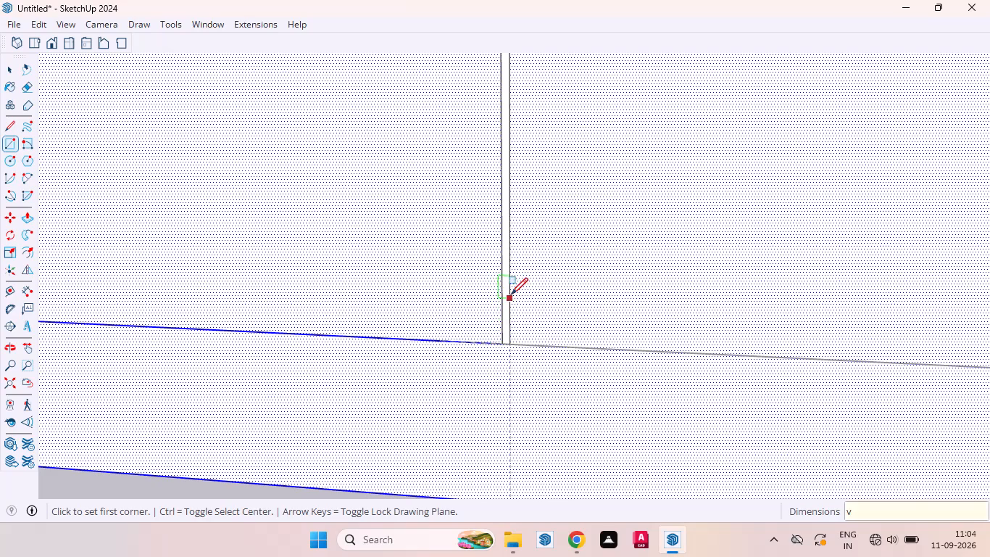
Push/Pull the narrow strip between the second and third doors 18 mm into the cabinet.
{"action": "key", "text": "space"}
{"action": "left_click", "coordinate": [504, 310]}
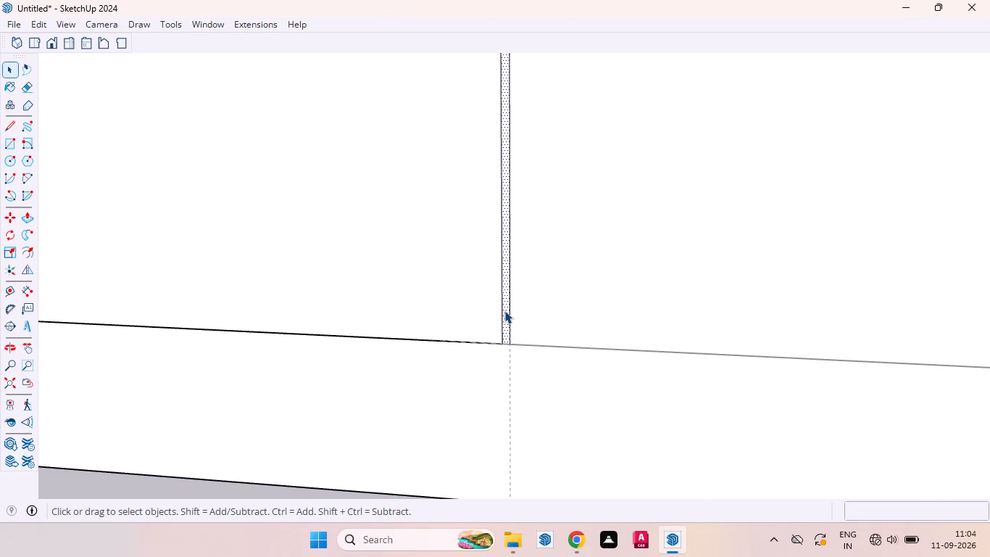
{"action": "key", "text": "p"}
{"action": "left_click_drag", "start_coordinate": [504, 310], "coordinate": [515, 294]}
{"action": "key", "text": "1"}
{"action": "type", "text": "8mm"}
{"action": "key", "text": "Return"}
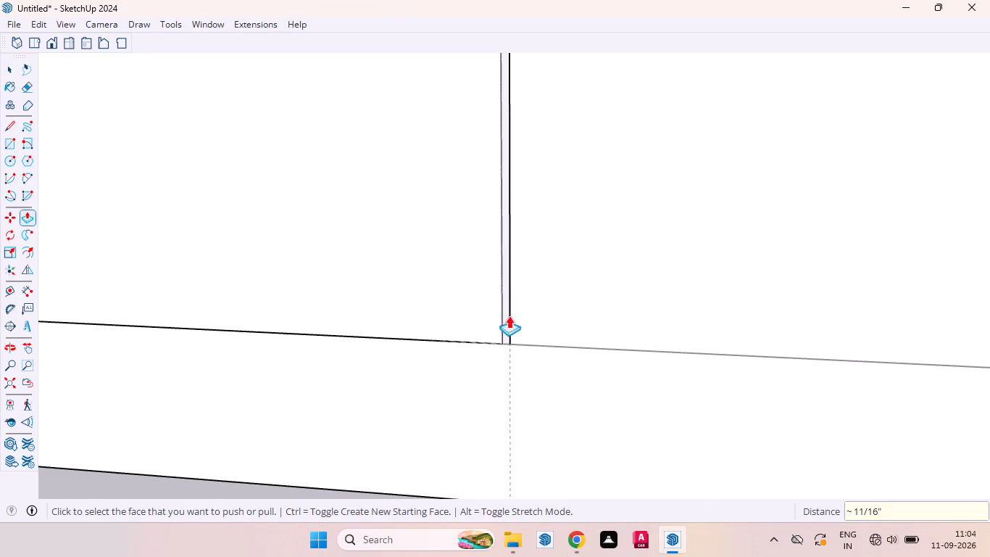
{"action": "key", "text": "space"}
Examine the gap between the second and third doors from below and from the front, and close the group.
{"action": "middle_click_drag", "start_coordinate": [515, 372], "coordinate": [304, 183]}
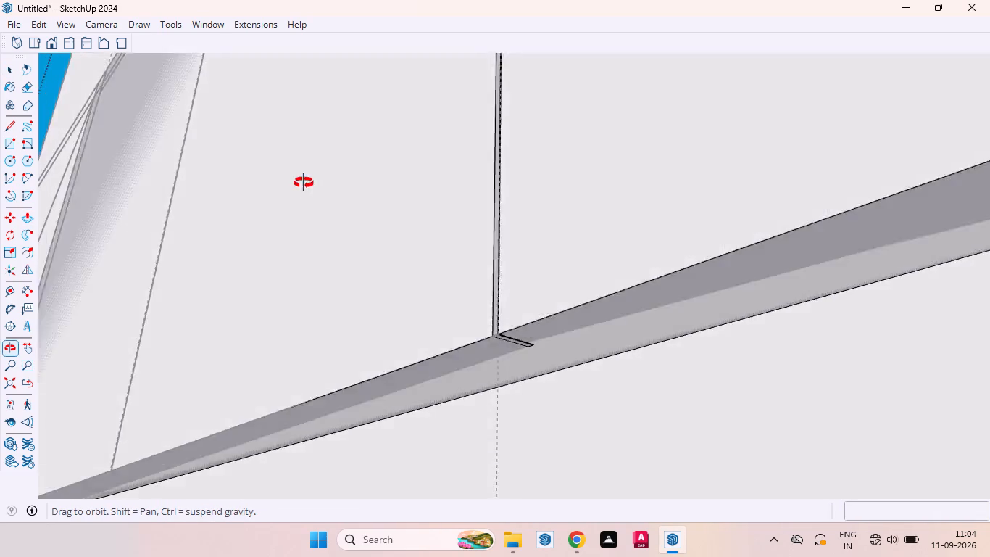
{"action": "middle_click_drag", "start_coordinate": [304, 183], "coordinate": [280, 186]}
{"action": "scroll", "coordinate": [492, 318], "scroll_direction": "up", "scroll_amount": 20}
{"action": "scroll", "coordinate": [492, 318], "scroll_direction": "up", "scroll_amount": 3}
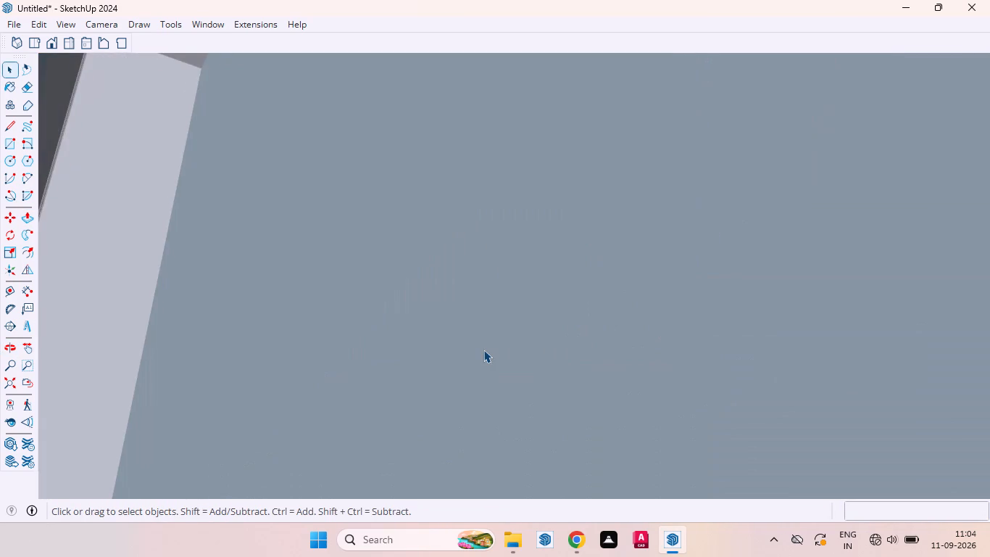
{"action": "scroll", "coordinate": [486, 351], "scroll_direction": "down", "scroll_amount": 6}
{"action": "middle_click_drag", "start_coordinate": [492, 363], "coordinate": [822, 501]}
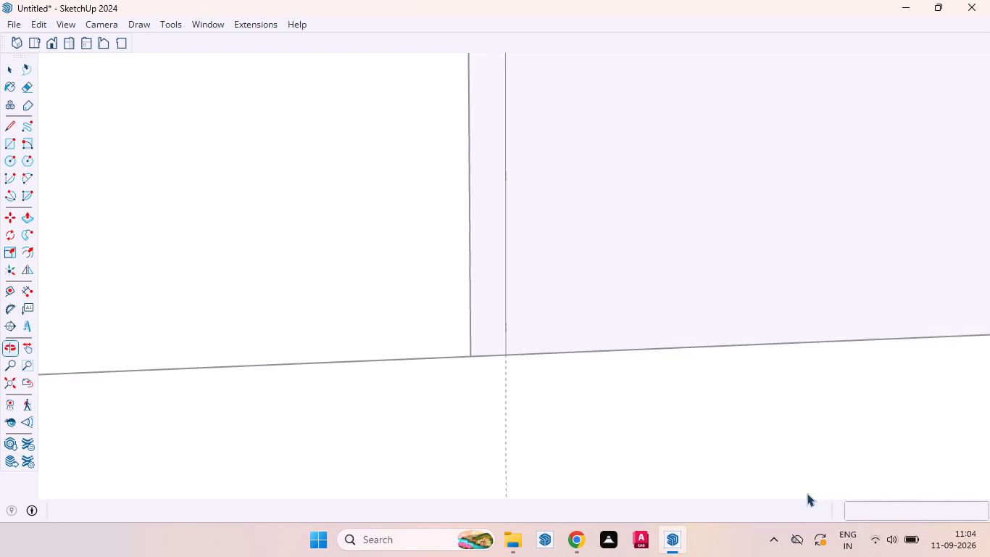
{"action": "scroll", "coordinate": [454, 355], "scroll_direction": "up", "scroll_amount": 3}
{"action": "scroll", "coordinate": [478, 360], "scroll_direction": "down", "scroll_amount": 16}
{"action": "scroll", "coordinate": [446, 397], "scroll_direction": "up", "scroll_amount": 1}
{"action": "scroll", "coordinate": [446, 397], "scroll_direction": "down", "scroll_amount": 10}
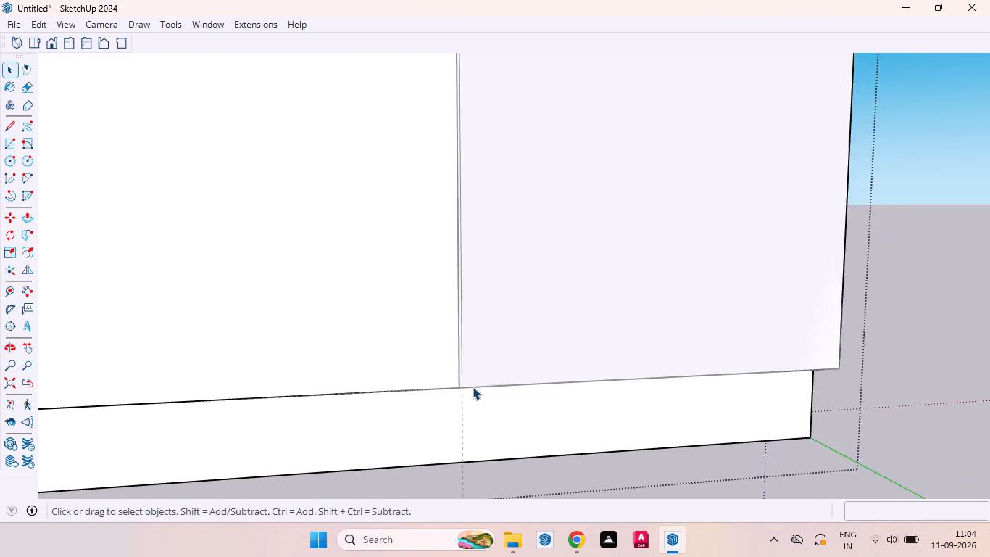
{"action": "scroll", "coordinate": [470, 387], "scroll_direction": "down", "scroll_amount": 15}
{"action": "left_click", "coordinate": [670, 391]}
Draw a narrow full-height rectangle about 1/8" by 2' 4" in the gap between the second and third doors.
{"action": "scroll", "coordinate": [483, 194], "scroll_direction": "up", "scroll_amount": 9}
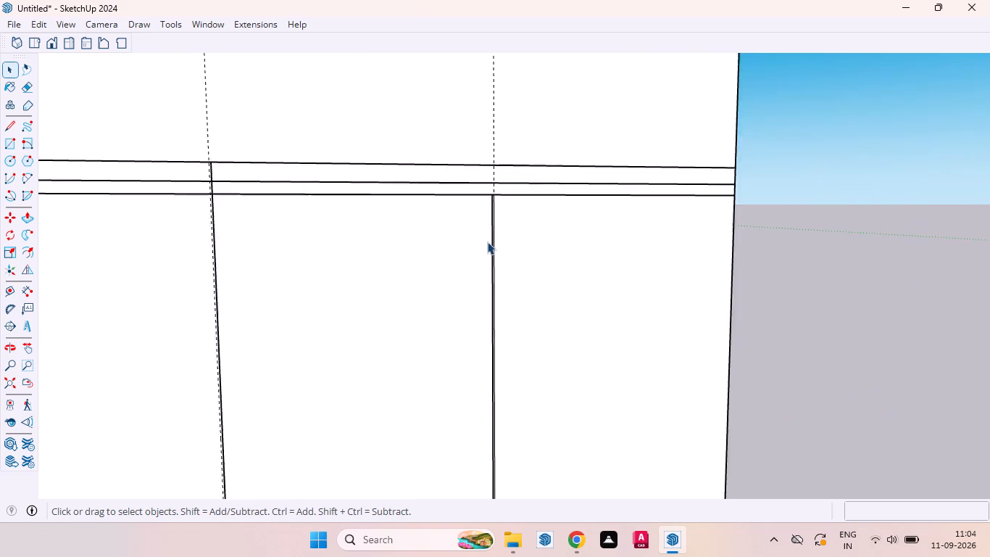
{"action": "scroll", "coordinate": [487, 242], "scroll_direction": "up", "scroll_amount": 20}
{"action": "scroll", "coordinate": [487, 242], "scroll_direction": "up", "scroll_amount": 4}
{"action": "middle_click_drag", "start_coordinate": [474, 178], "coordinate": [484, 262]}
{"action": "left_click", "coordinate": [483, 192]}
{"action": "double_click", "coordinate": [483, 192]}
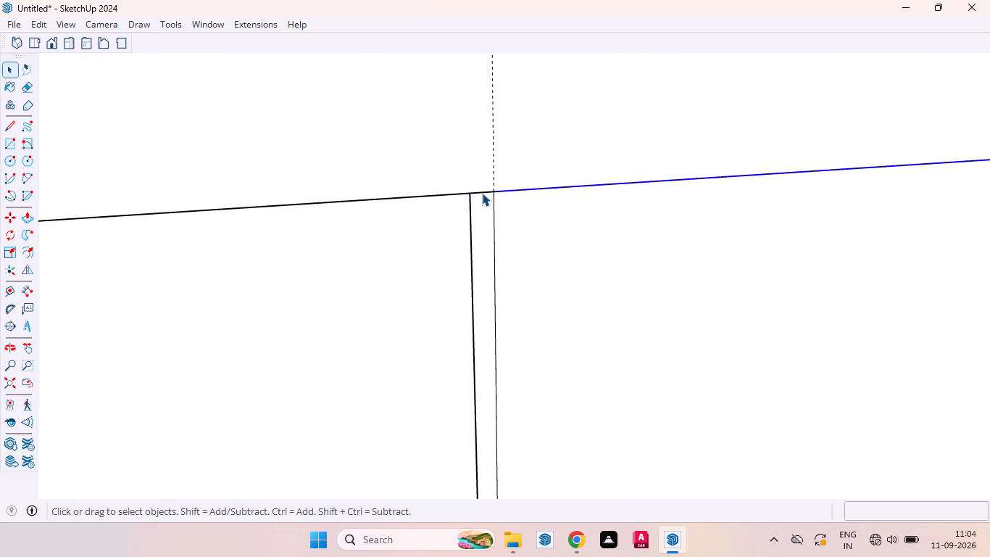
{"action": "left_click", "coordinate": [482, 193]}
{"action": "left_click", "coordinate": [484, 222]}
{"action": "triple_click", "coordinate": [484, 223]}
{"action": "left_click", "coordinate": [482, 226]}
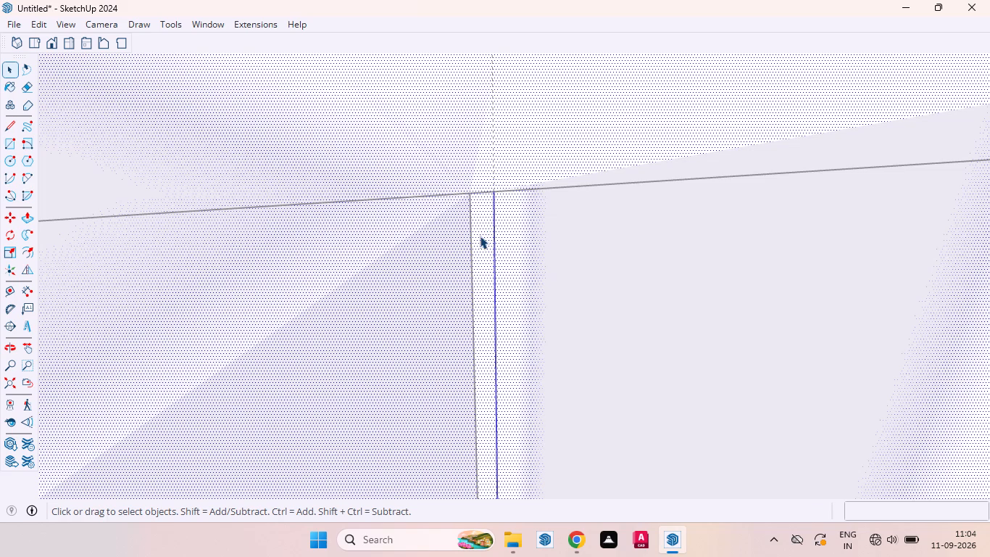
{"action": "scroll", "coordinate": [487, 205], "scroll_direction": "down", "scroll_amount": 16}
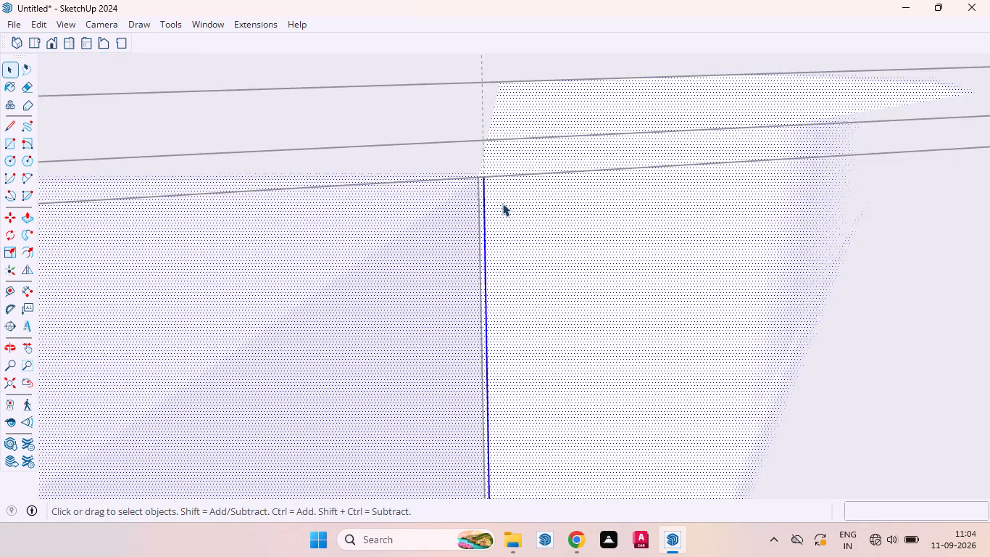
{"action": "scroll", "coordinate": [502, 203], "scroll_direction": "up", "scroll_amount": 9}
{"action": "key", "text": "r"}
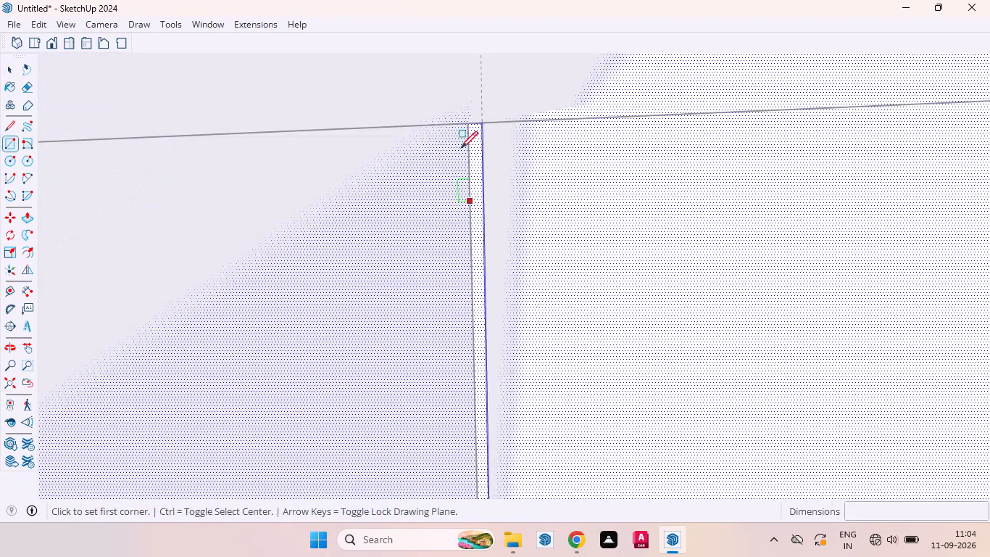
{"action": "left_click", "coordinate": [468, 127]}
{"action": "scroll", "coordinate": [489, 236], "scroll_direction": "down", "scroll_amount": 16}
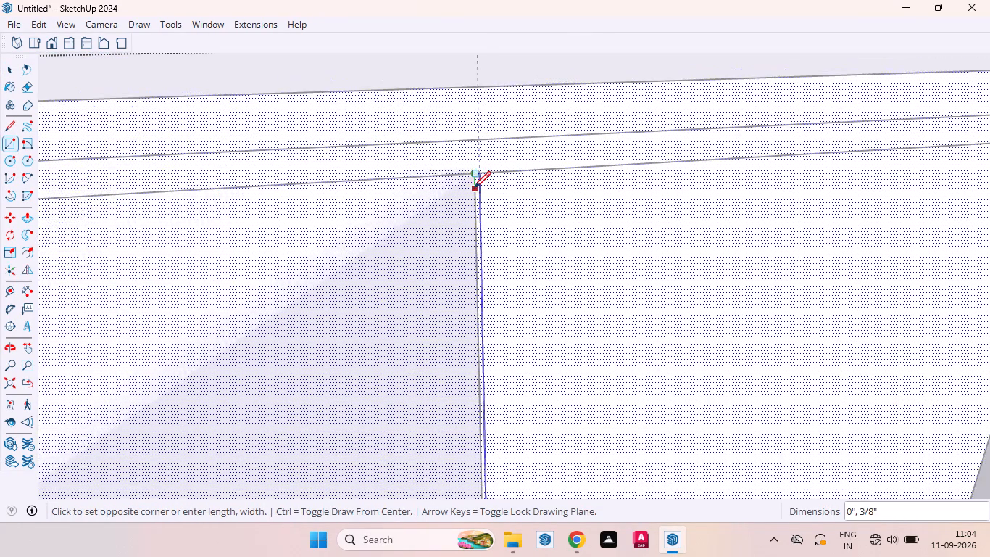
{"action": "scroll", "coordinate": [474, 188], "scroll_direction": "down", "scroll_amount": 16}
{"action": "scroll", "coordinate": [487, 381], "scroll_direction": "up", "scroll_amount": 12}
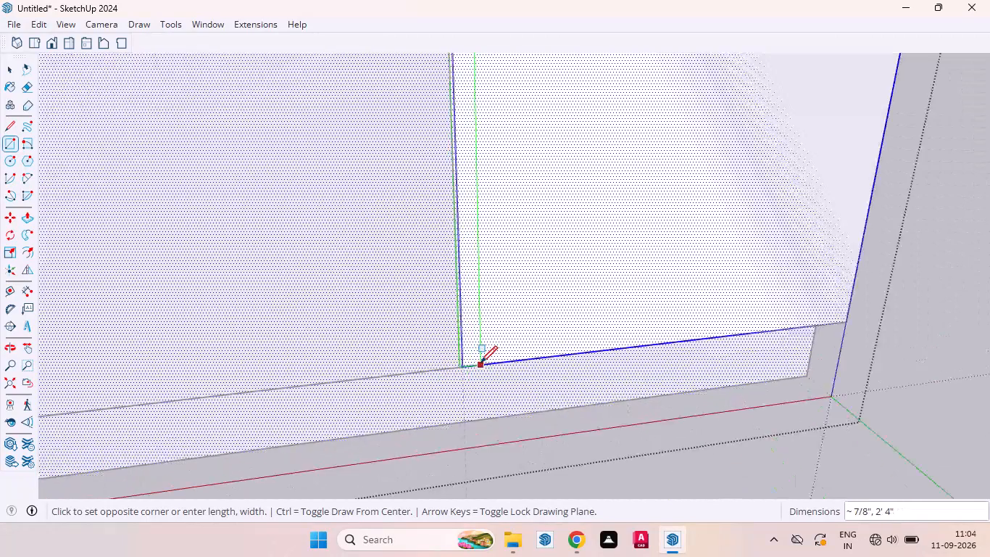
{"action": "scroll", "coordinate": [481, 363], "scroll_direction": "up", "scroll_amount": 11}
{"action": "left_click", "coordinate": [452, 372]}
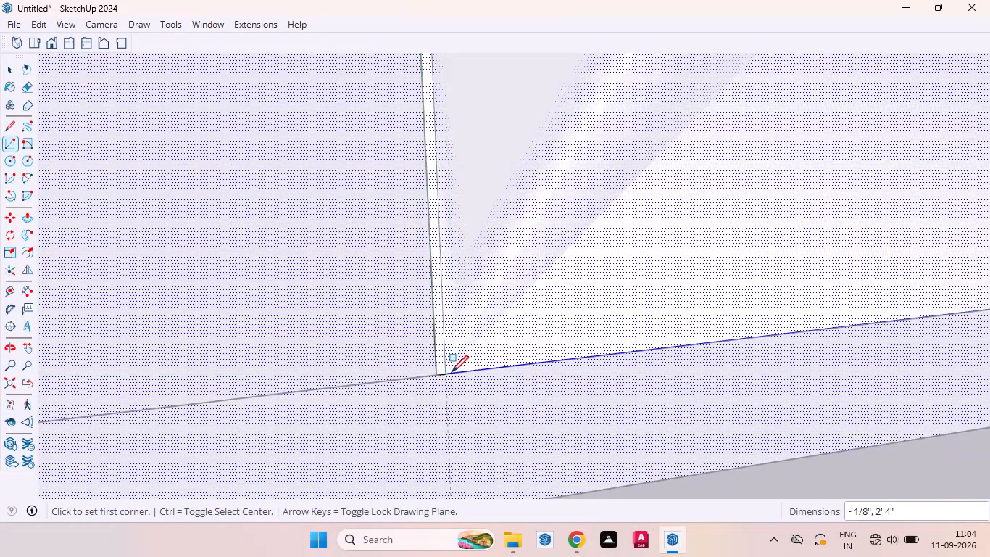
Push/Pull the narrow strip between the second and third doors 18 mm into the cabinet.
{"action": "key", "text": "space"}
{"action": "double_click", "coordinate": [437, 326]}
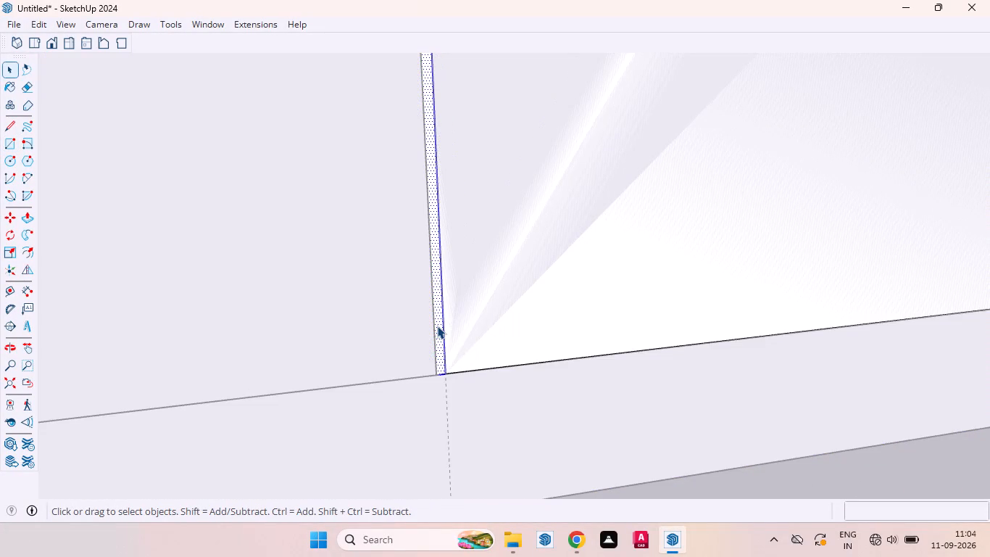
{"action": "key", "text": "p"}
{"action": "scroll", "coordinate": [437, 326], "scroll_direction": "up", "scroll_amount": 11}
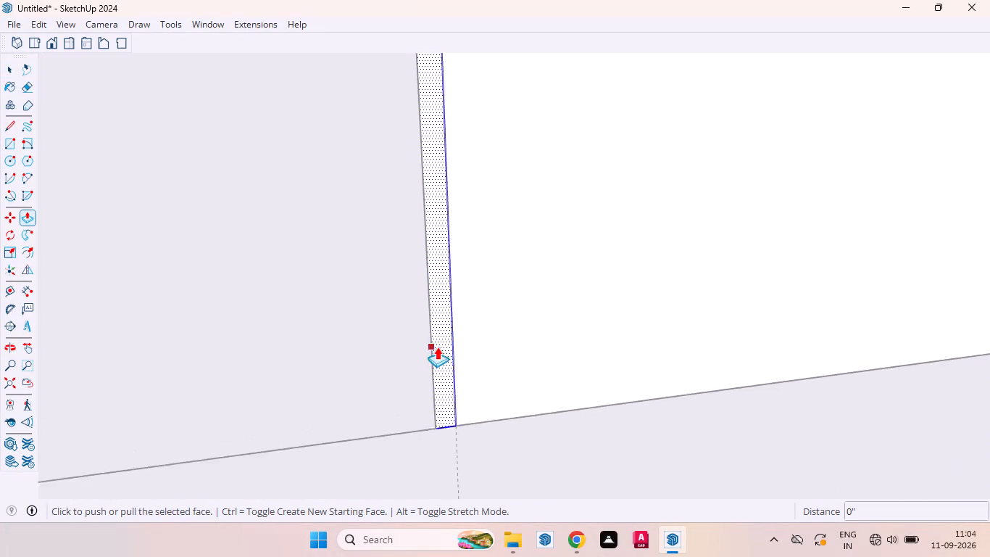
{"action": "left_click_drag", "start_coordinate": [449, 381], "coordinate": [441, 370]}
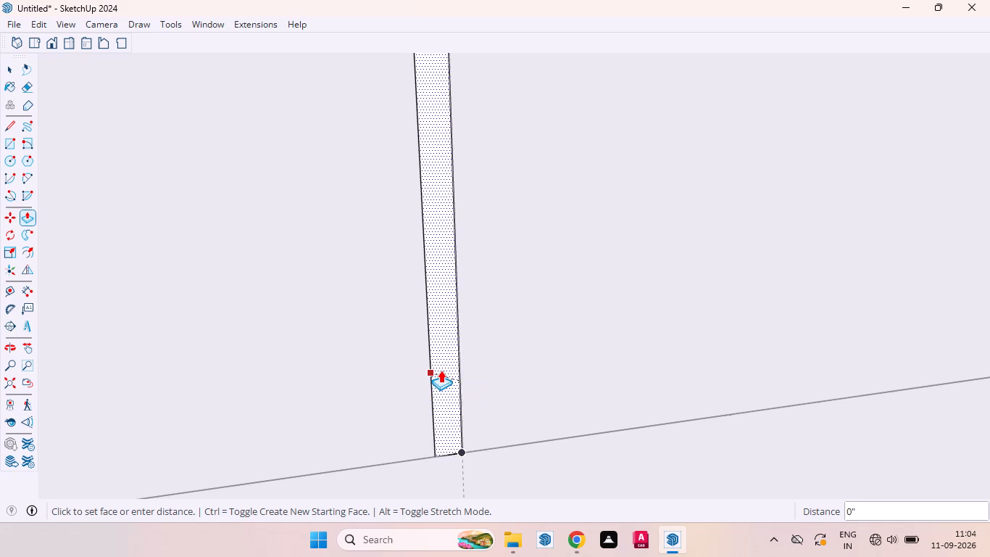
{"action": "left_click_drag", "start_coordinate": [441, 370], "coordinate": [442, 368]}
{"action": "type", "text": "18mm"}
{"action": "key", "text": "Return"}
{"action": "key", "text": "space"}
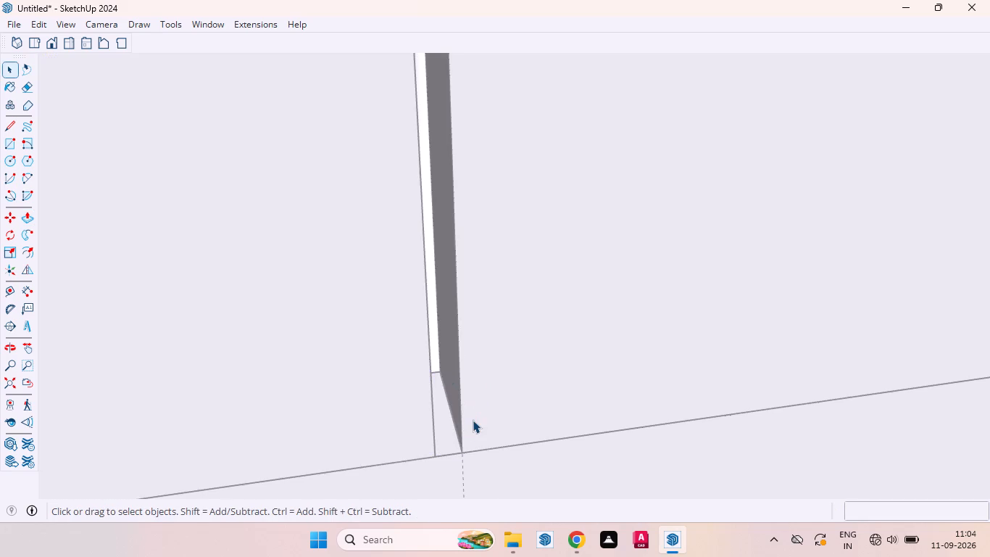
Draw a narrow full-height rectangle about 1/8" by 2' 4" between the first and second doors, starting at the guide line.
{"action": "scroll", "coordinate": [478, 416], "scroll_direction": "down", "scroll_amount": 18}
{"action": "scroll", "coordinate": [469, 426], "scroll_direction": "down", "scroll_amount": 15}
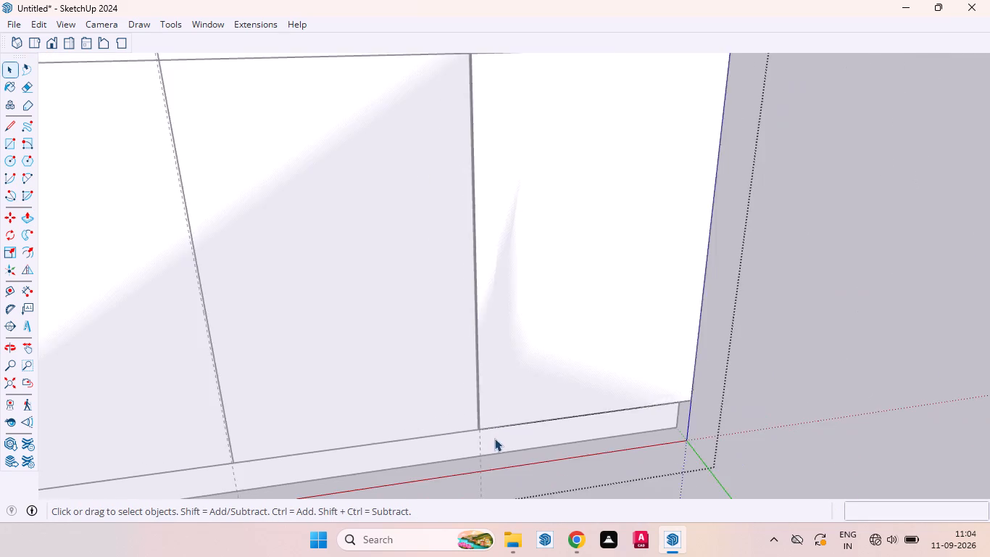
{"action": "scroll", "coordinate": [494, 438], "scroll_direction": "down", "scroll_amount": 12}
{"action": "scroll", "coordinate": [443, 358], "scroll_direction": "up", "scroll_amount": 10}
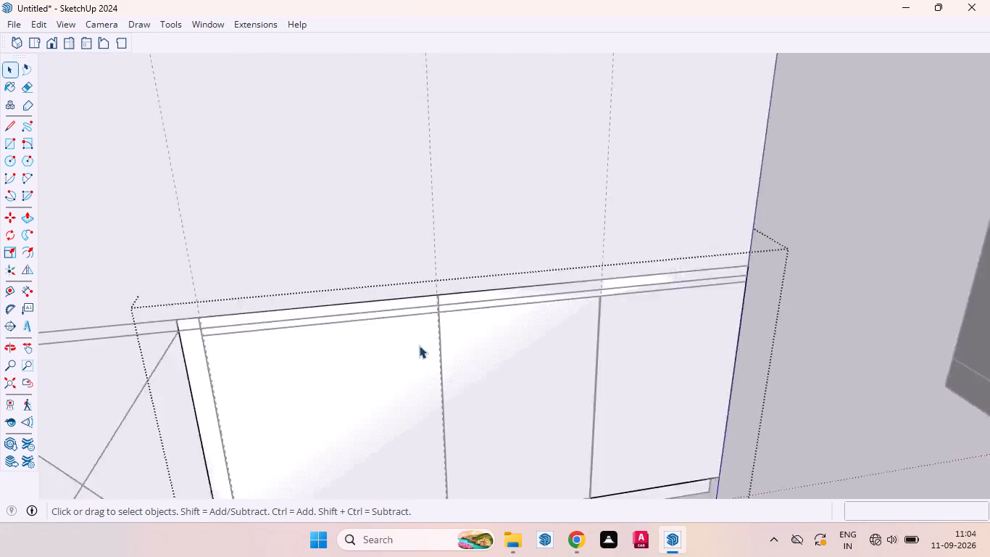
{"action": "scroll", "coordinate": [419, 345], "scroll_direction": "up", "scroll_amount": 14}
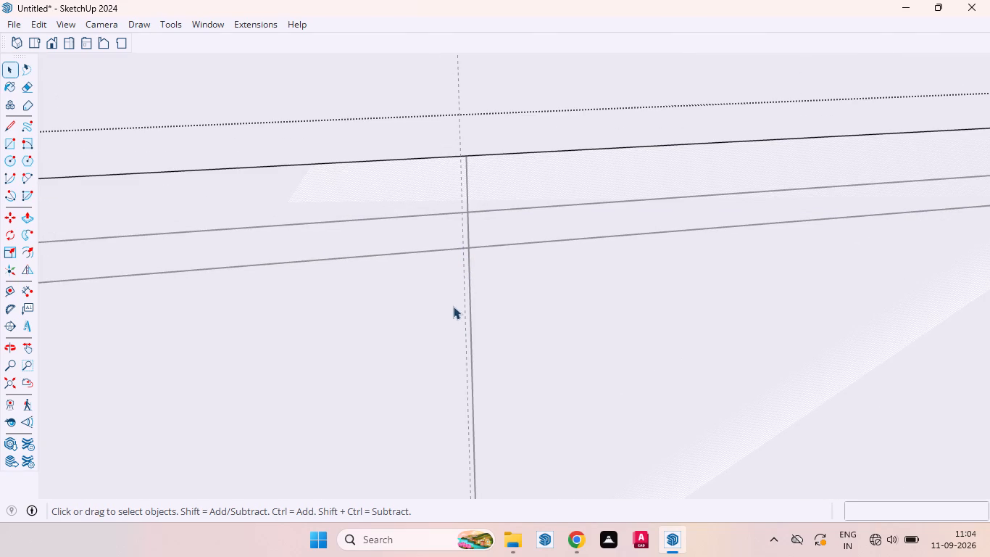
{"action": "key", "text": "r"}
{"action": "scroll", "coordinate": [460, 256], "scroll_direction": "up", "scroll_amount": 4}
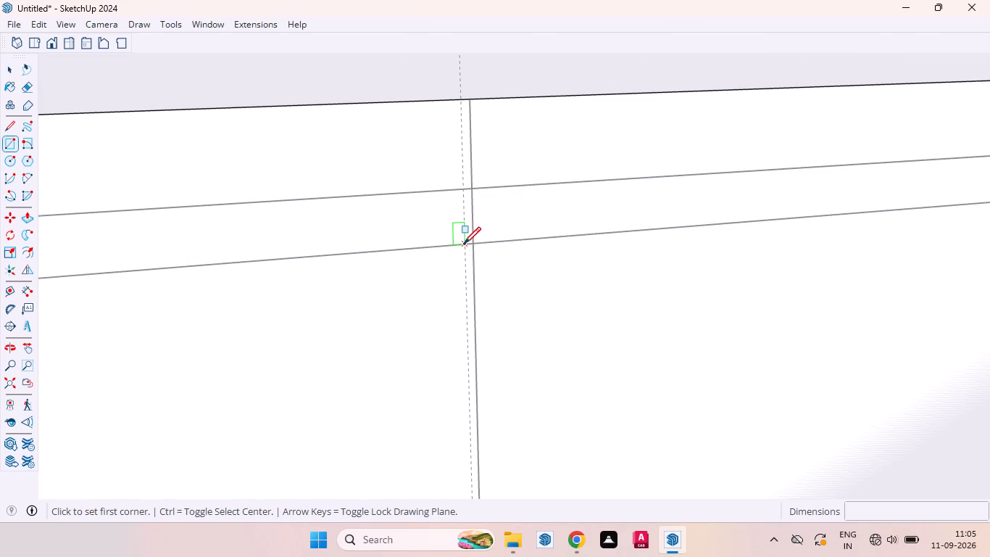
{"action": "left_click", "coordinate": [464, 244]}
{"action": "scroll", "coordinate": [485, 313], "scroll_direction": "down", "scroll_amount": 8}
{"action": "scroll", "coordinate": [464, 247], "scroll_direction": "up", "scroll_amount": 1}
{"action": "scroll", "coordinate": [464, 247], "scroll_direction": "down", "scroll_amount": 20}
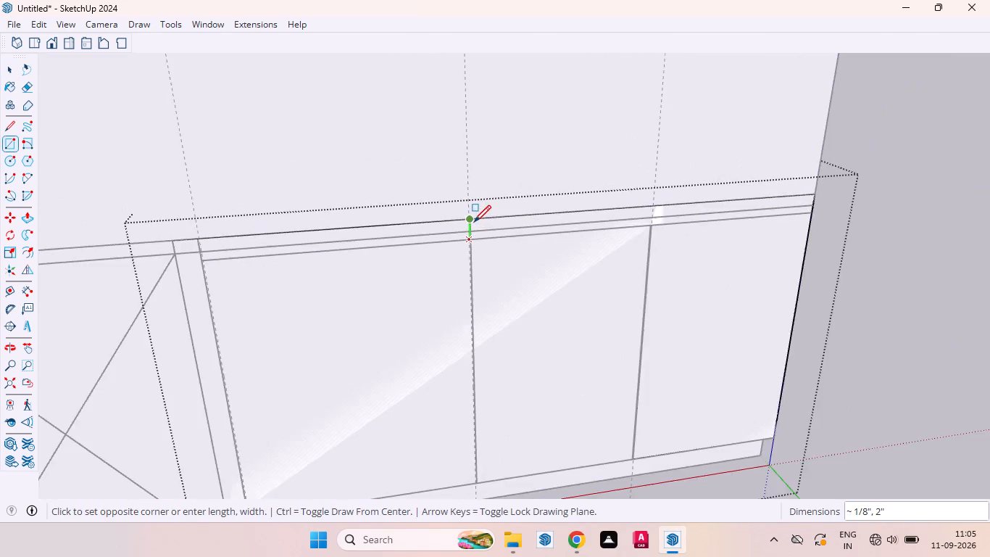
{"action": "scroll", "coordinate": [474, 222], "scroll_direction": "down", "scroll_amount": 2}
{"action": "scroll", "coordinate": [481, 381], "scroll_direction": "up", "scroll_amount": 20}
{"action": "scroll", "coordinate": [481, 381], "scroll_direction": "up", "scroll_amount": 9}
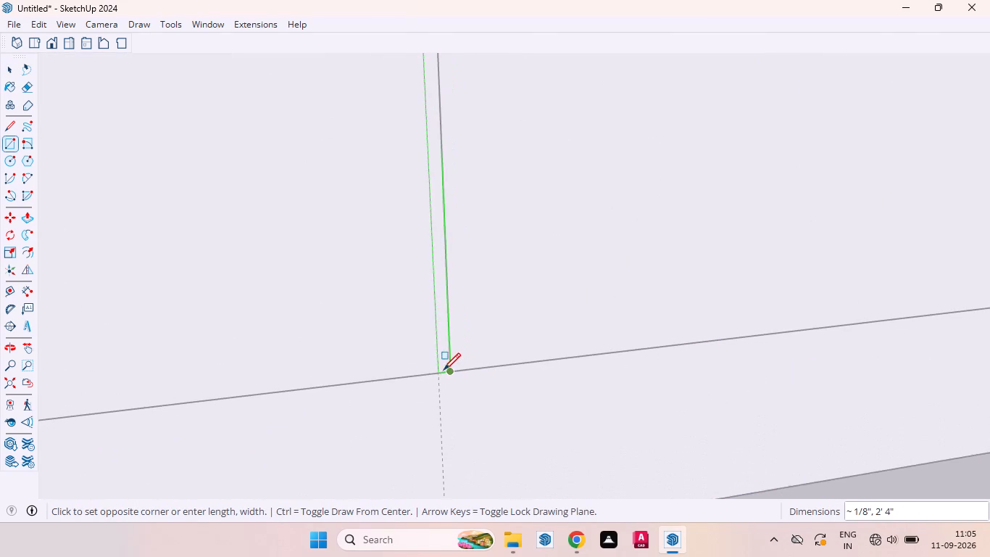
{"action": "left_click", "coordinate": [452, 372]}
{"action": "key", "text": "space"}
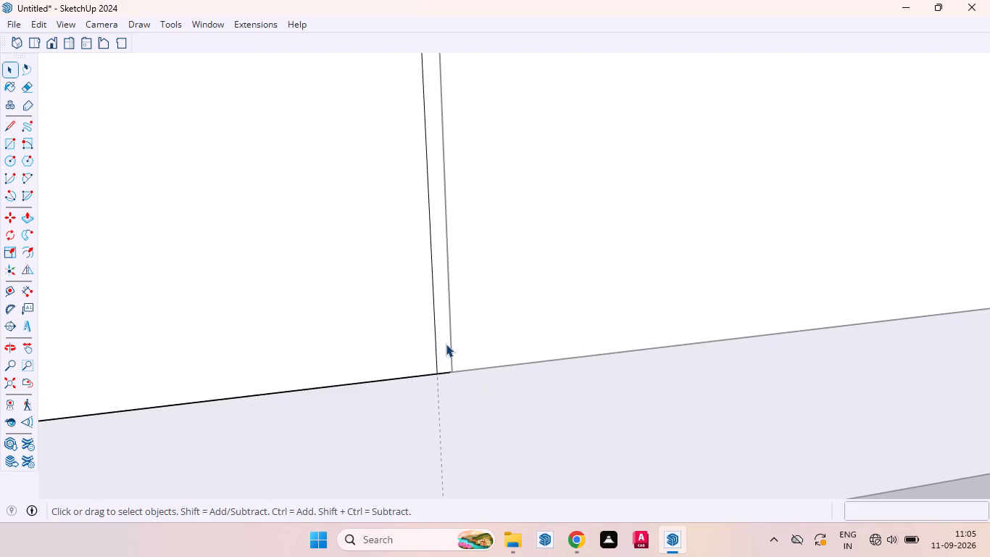
Push/Pull the narrow strip between the first and second doors into the cabinet.
{"action": "left_click", "coordinate": [446, 344]}
{"action": "key", "text": "p"}
{"action": "double_click", "coordinate": [446, 344]}
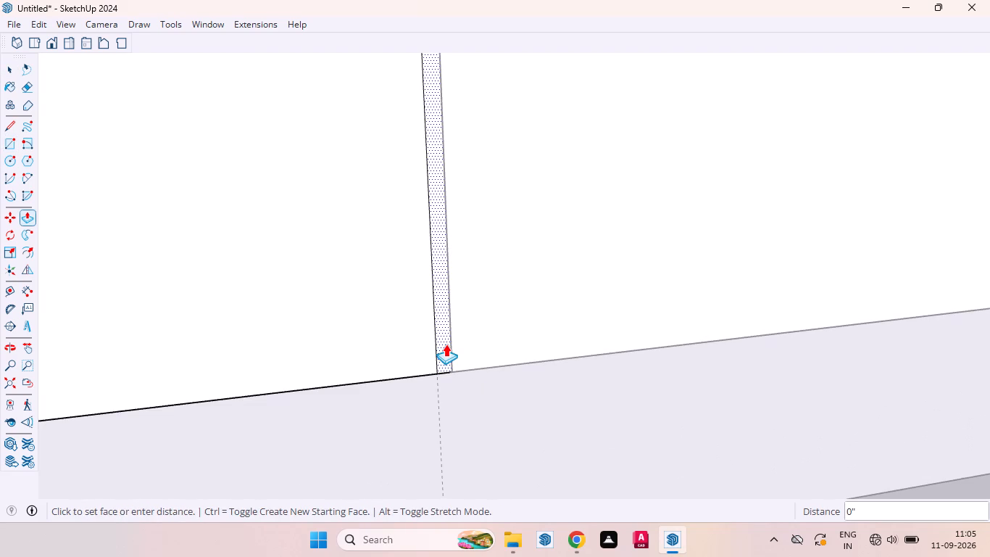
Examine both door gaps from below and close the group.
{"action": "scroll", "coordinate": [453, 382], "scroll_direction": "down", "scroll_amount": 7}
{"action": "scroll", "coordinate": [465, 392], "scroll_direction": "up", "scroll_amount": 1}
{"action": "middle_click_drag", "start_coordinate": [465, 392], "coordinate": [430, 149]}
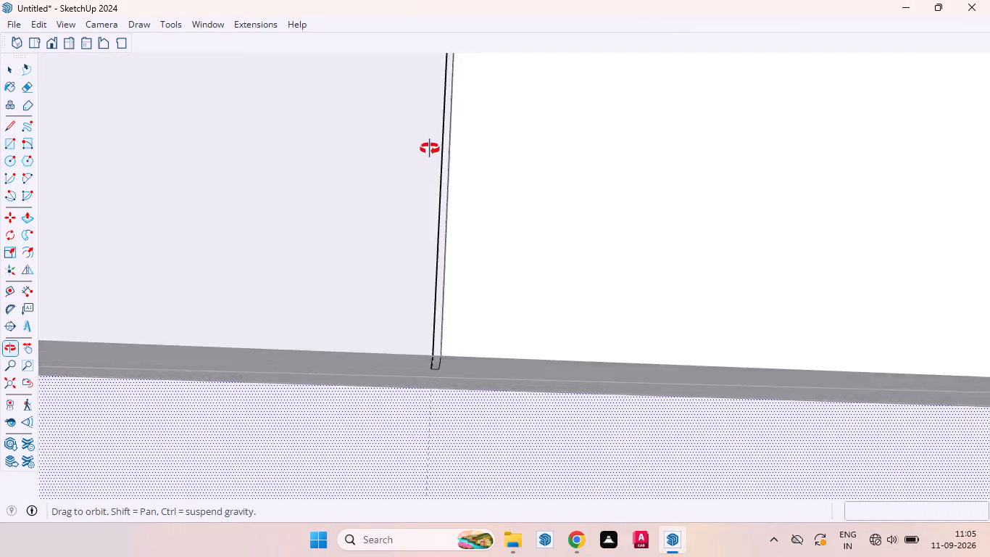
{"action": "middle_click_drag", "start_coordinate": [430, 149], "coordinate": [426, 125]}
{"action": "key", "text": "space"}
{"action": "scroll", "coordinate": [415, 368], "scroll_direction": "down", "scroll_amount": 7}
{"action": "scroll", "coordinate": [400, 440], "scroll_direction": "down", "scroll_amount": 3}
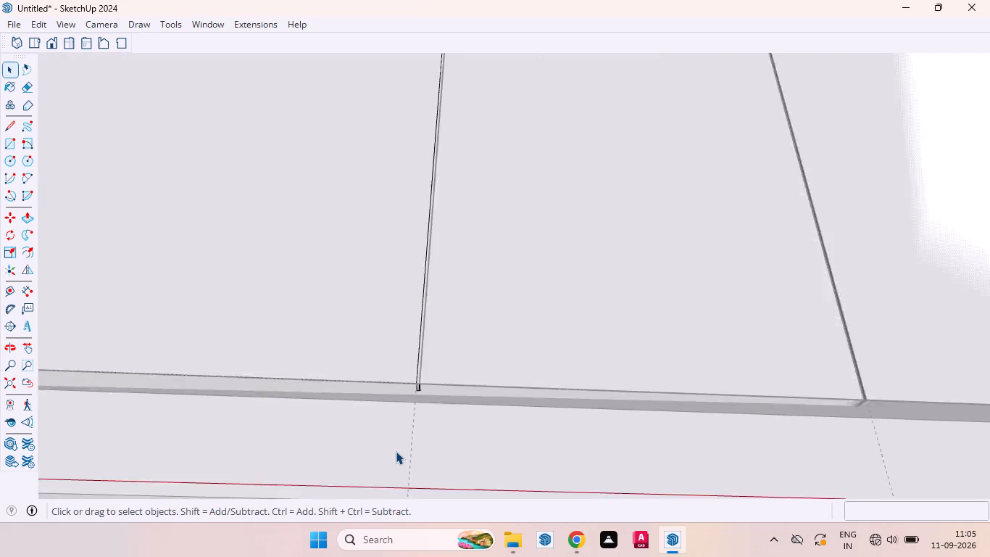
{"action": "scroll", "coordinate": [396, 451], "scroll_direction": "down", "scroll_amount": 11}
{"action": "scroll", "coordinate": [549, 409], "scroll_direction": "up", "scroll_amount": 15}
{"action": "scroll", "coordinate": [453, 404], "scroll_direction": "down", "scroll_amount": 13}
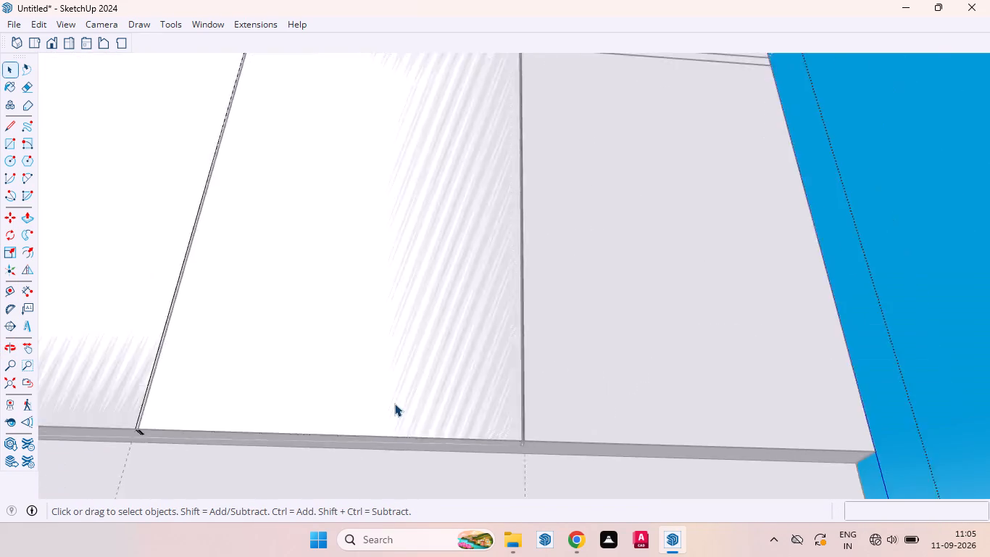
{"action": "scroll", "coordinate": [394, 403], "scroll_direction": "down", "scroll_amount": 2}
{"action": "left_click", "coordinate": [749, 388]}
Delete the short edge crossing the bottom of the gap between the second and third doors.
{"action": "scroll", "coordinate": [486, 373], "scroll_direction": "up", "scroll_amount": 11}
{"action": "scroll", "coordinate": [467, 450], "scroll_direction": "up", "scroll_amount": 2}
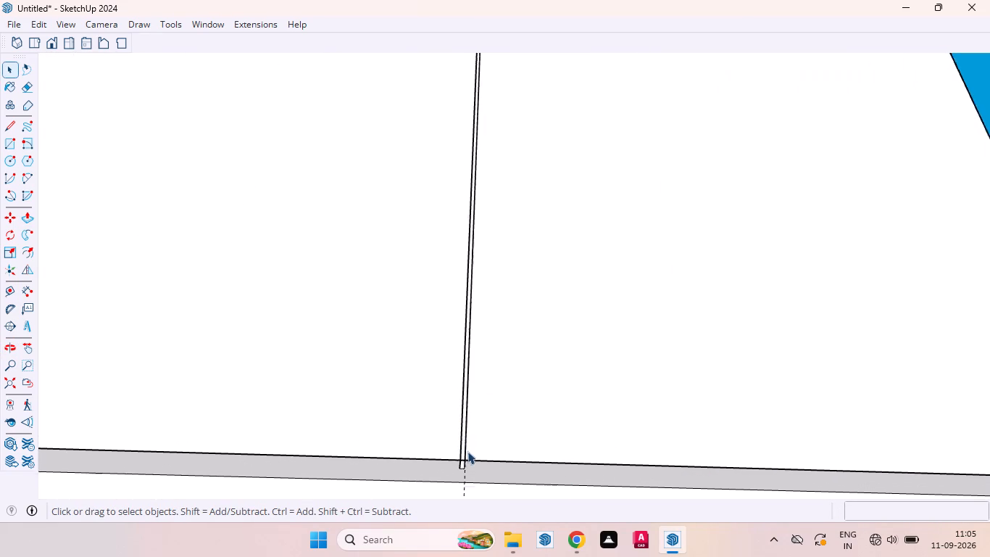
{"action": "scroll", "coordinate": [467, 451], "scroll_direction": "up", "scroll_amount": 17}
{"action": "middle_click_drag", "start_coordinate": [462, 474], "coordinate": [439, 339]}
{"action": "scroll", "coordinate": [438, 461], "scroll_direction": "up", "scroll_amount": 5}
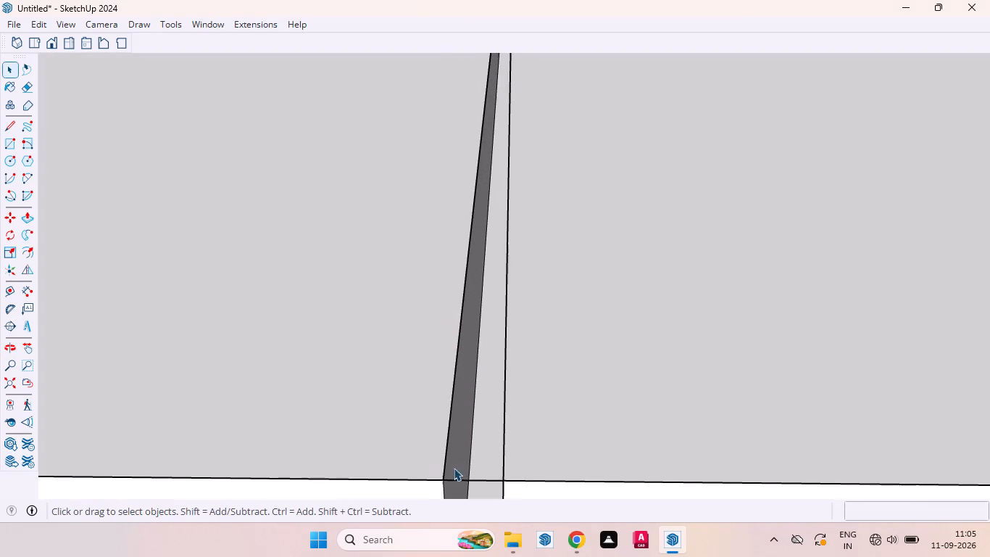
{"action": "left_click", "coordinate": [481, 476]}
{"action": "left_click", "coordinate": [483, 478]}
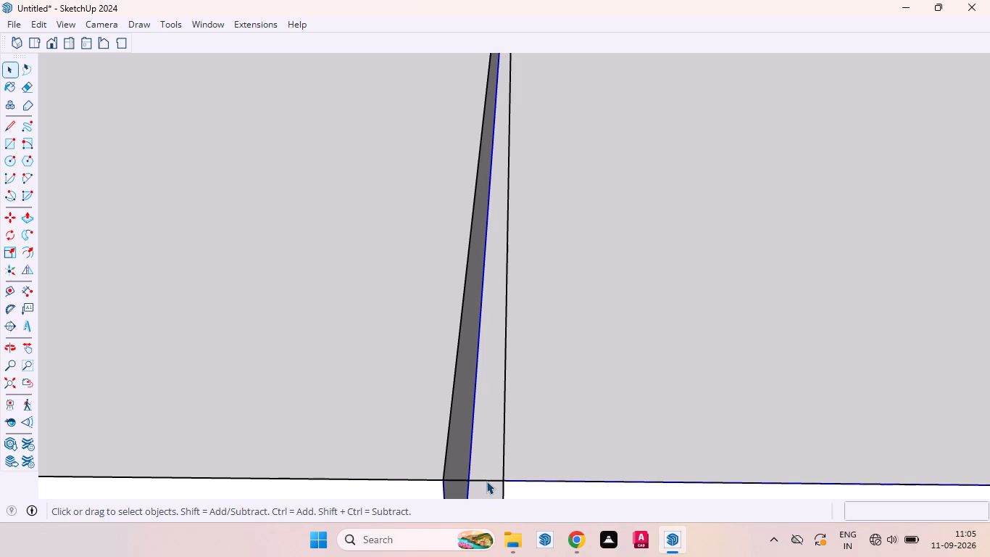
{"action": "left_click", "coordinate": [486, 481]}
{"action": "key", "text": "Delete"}
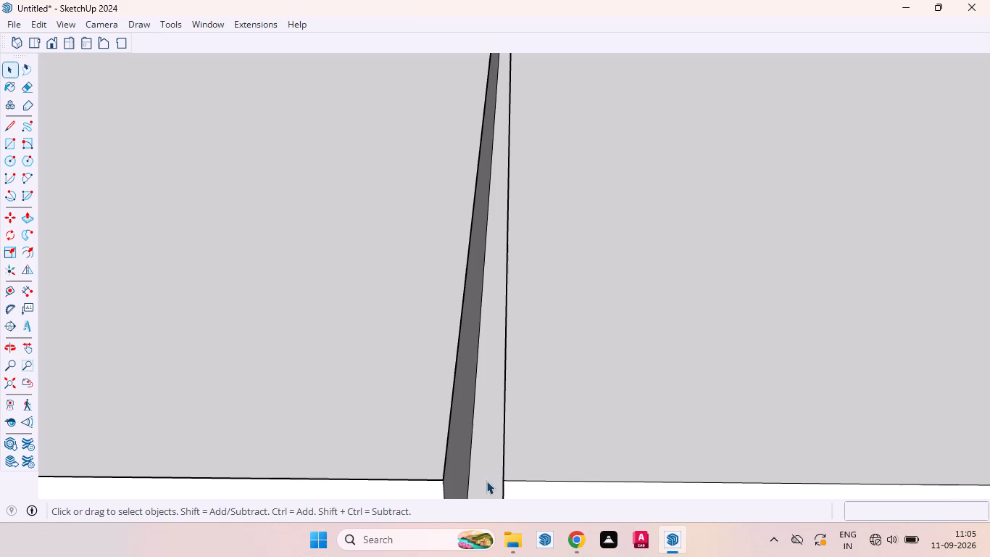
Examine the gap between the second and third doors from below and from the front, comparing it with the other gap.
{"action": "scroll", "coordinate": [545, 376], "scroll_direction": "down", "scroll_amount": 5}
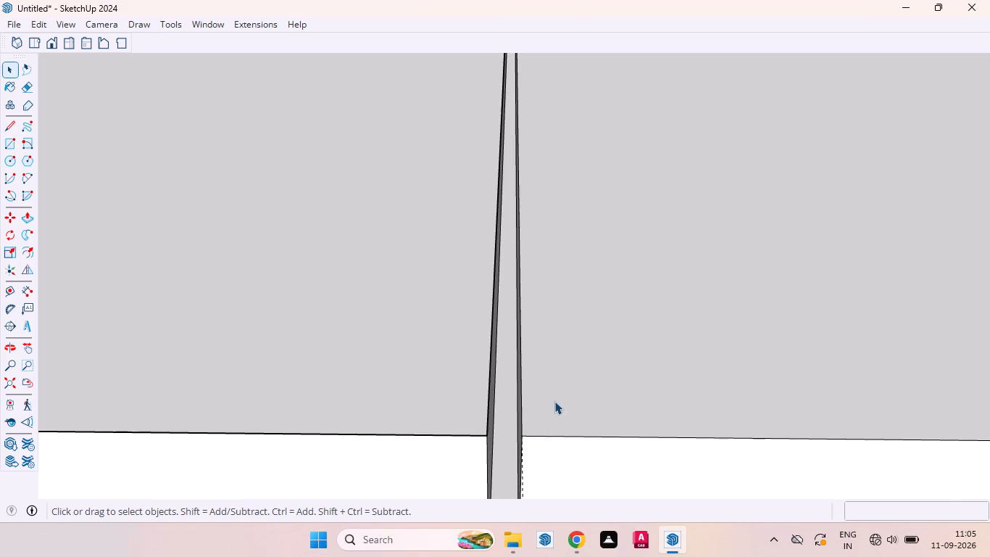
{"action": "scroll", "coordinate": [558, 408], "scroll_direction": "down", "scroll_amount": 6}
{"action": "middle_click_drag", "start_coordinate": [567, 445], "coordinate": [564, 556]}
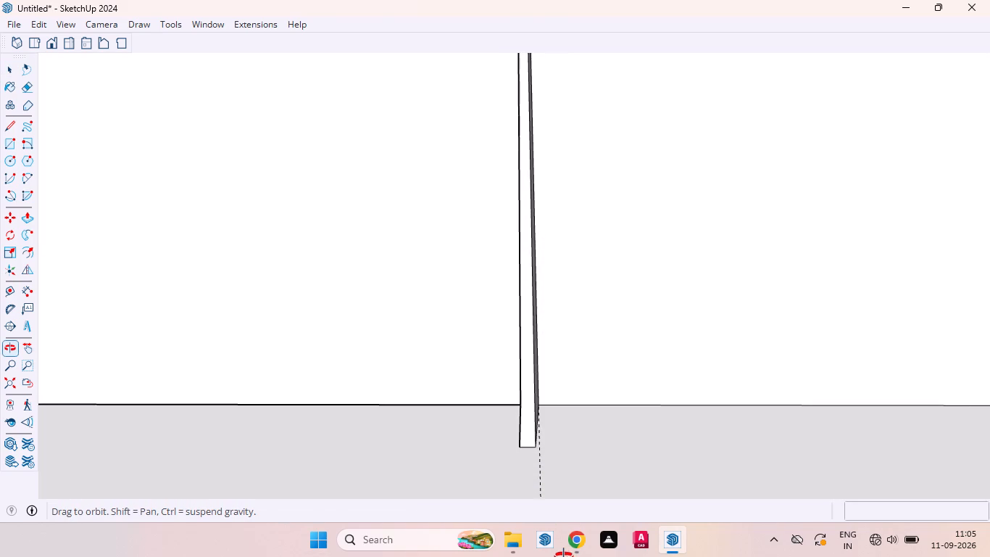
{"action": "middle_click_drag", "start_coordinate": [564, 556], "coordinate": [562, 556]}
{"action": "scroll", "coordinate": [573, 242], "scroll_direction": "down", "scroll_amount": 8}
{"action": "middle_click_drag", "start_coordinate": [581, 278], "coordinate": [567, 461]}
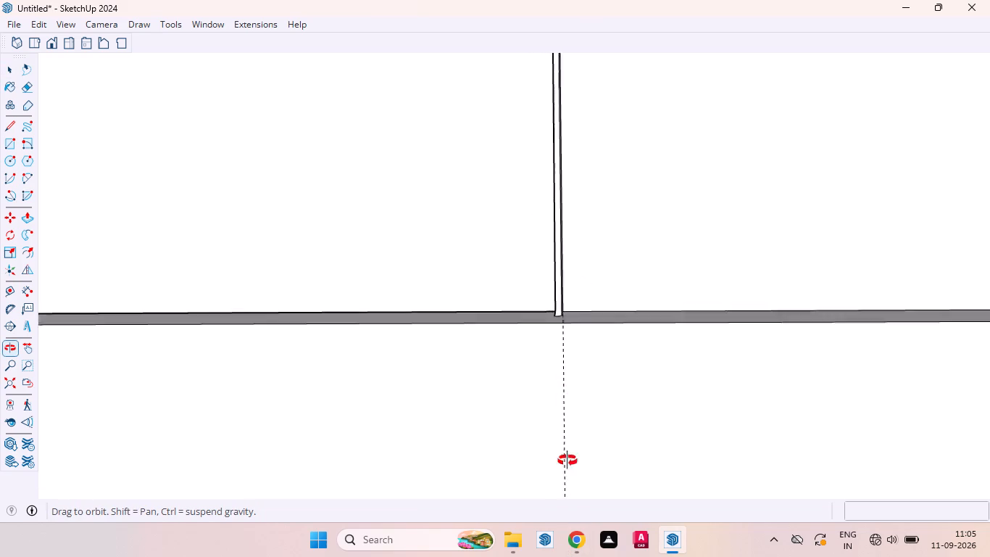
{"action": "middle_click_drag", "start_coordinate": [567, 461], "coordinate": [495, 421]}
{"action": "scroll", "coordinate": [536, 427], "scroll_direction": "up", "scroll_amount": 1}
{"action": "scroll", "coordinate": [640, 387], "scroll_direction": "down", "scroll_amount": 5}
{"action": "scroll", "coordinate": [703, 411], "scroll_direction": "down", "scroll_amount": 7}
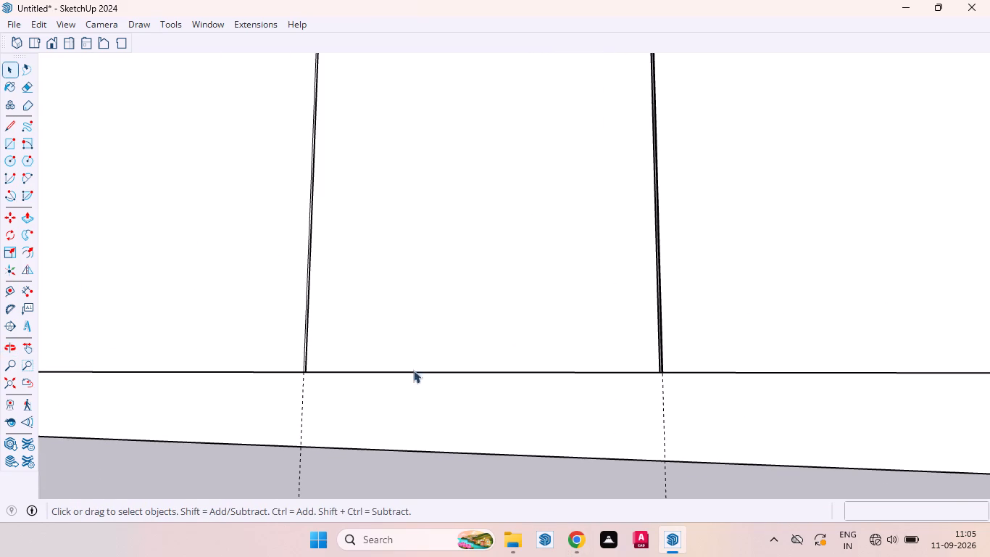
Open the cabinet group and draw a narrow rectangle about 1/8" wide and 2' 4" high over the gap between the first and second doors.
{"action": "scroll", "coordinate": [254, 337], "scroll_direction": "up", "scroll_amount": 20}
{"action": "scroll", "coordinate": [345, 371], "scroll_direction": "down", "scroll_amount": 1}
{"action": "scroll", "coordinate": [345, 371], "scroll_direction": "up", "scroll_amount": 7}
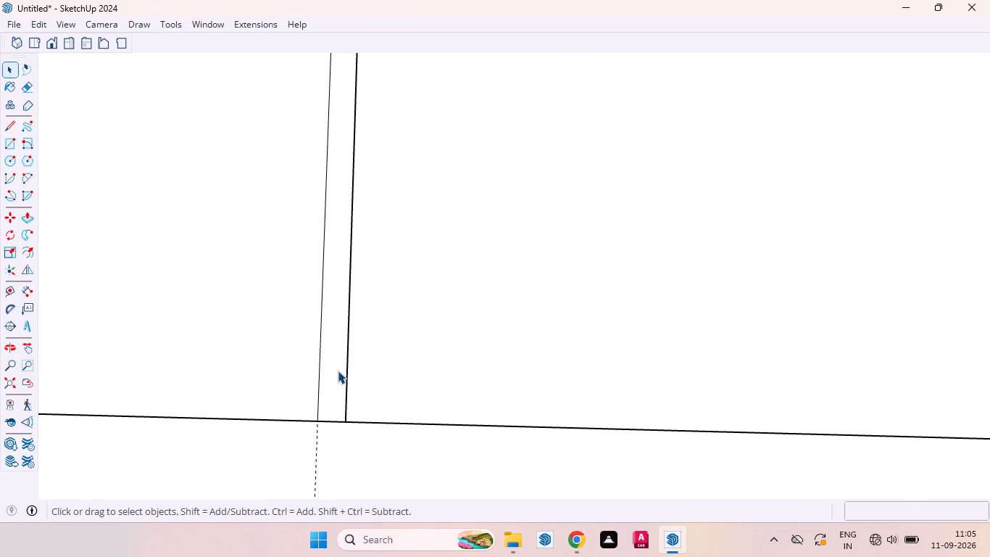
{"action": "left_click", "coordinate": [337, 372]}
{"action": "double_click", "coordinate": [337, 372]}
{"action": "triple_click", "coordinate": [337, 372]}
{"action": "double_click", "coordinate": [336, 372]}
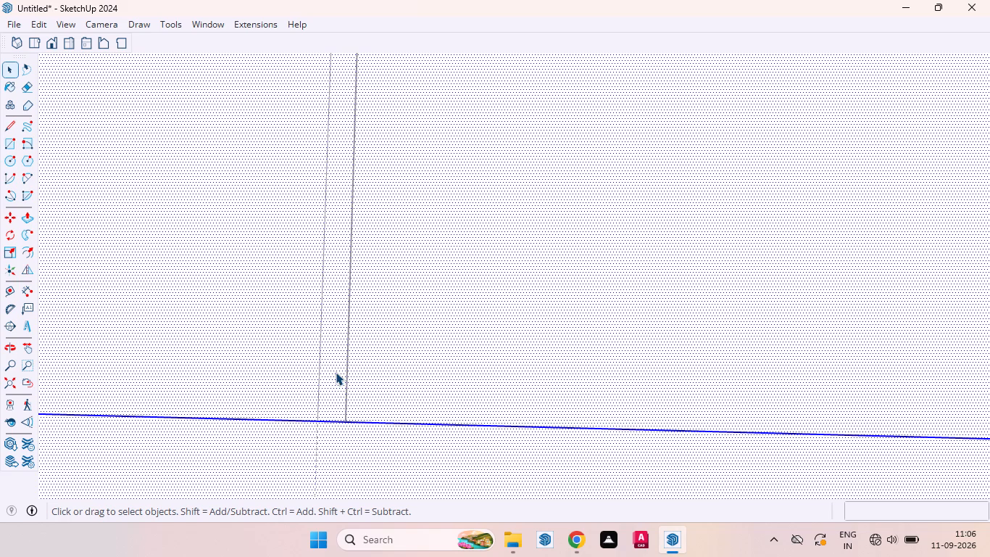
{"action": "key", "text": "r"}
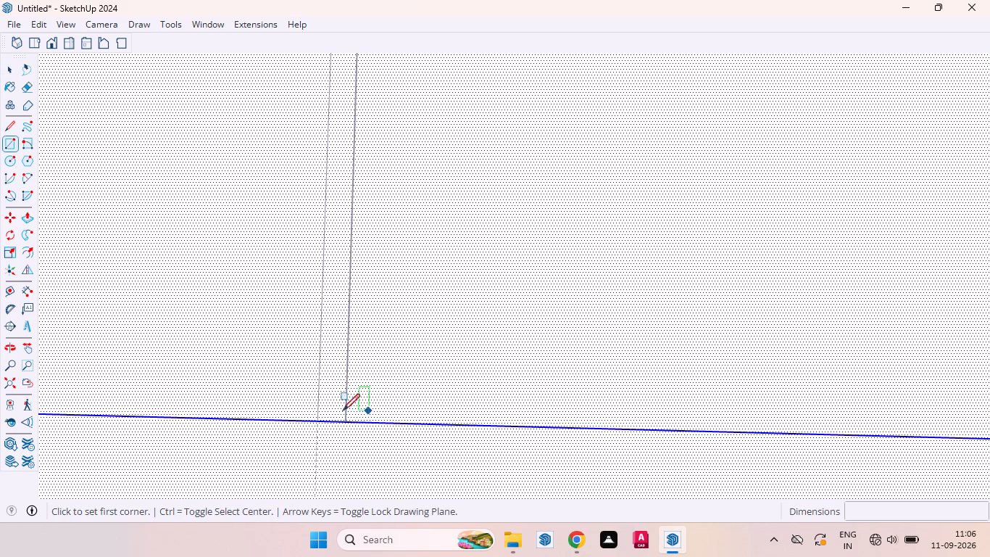
{"action": "left_click", "coordinate": [317, 421]}
{"action": "scroll", "coordinate": [341, 364], "scroll_direction": "down", "scroll_amount": 7}
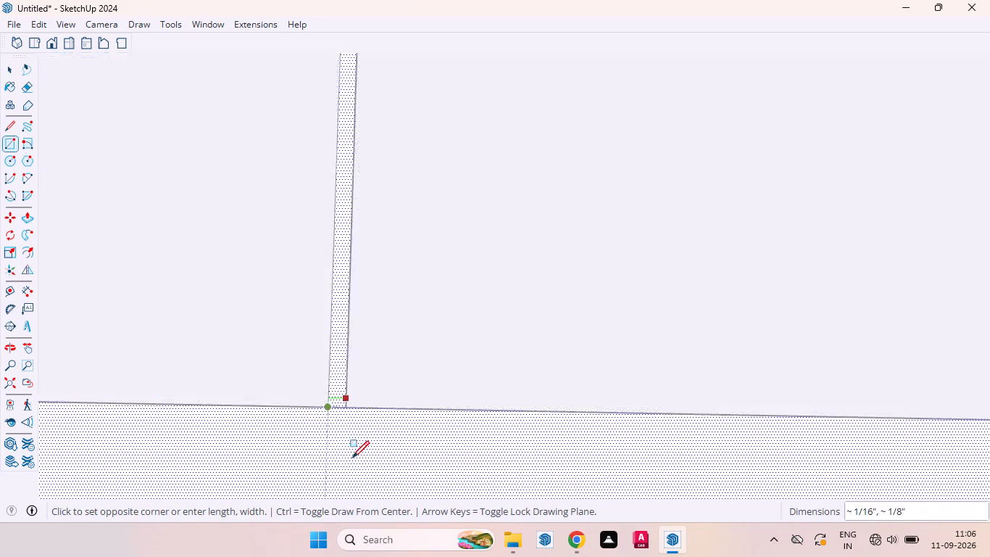
{"action": "scroll", "coordinate": [354, 484], "scroll_direction": "down", "scroll_amount": 15}
{"action": "scroll", "coordinate": [346, 491], "scroll_direction": "down", "scroll_amount": 8}
{"action": "scroll", "coordinate": [335, 483], "scroll_direction": "up", "scroll_amount": 1}
{"action": "scroll", "coordinate": [335, 488], "scroll_direction": "down", "scroll_amount": 7}
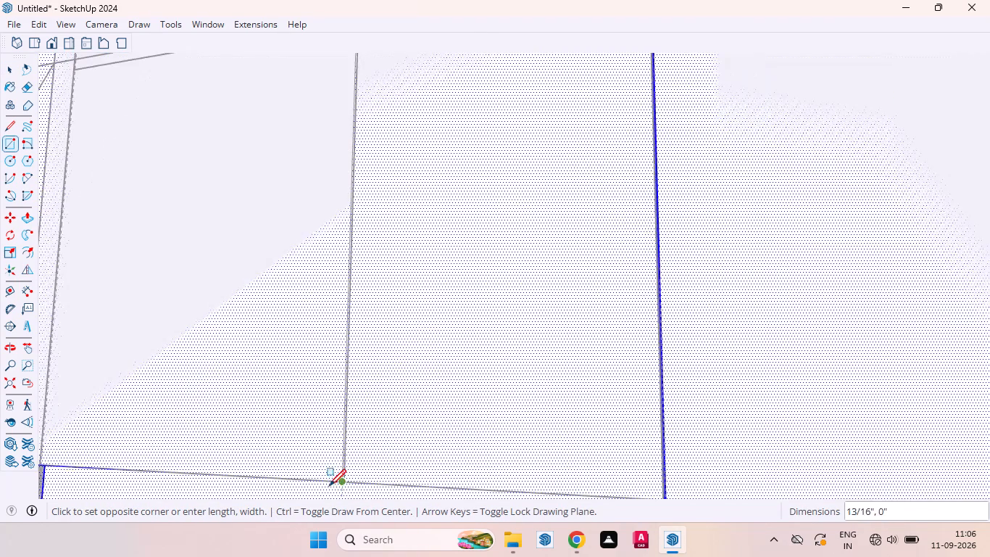
{"action": "scroll", "coordinate": [329, 485], "scroll_direction": "down", "scroll_amount": 6}
{"action": "scroll", "coordinate": [345, 196], "scroll_direction": "up", "scroll_amount": 20}
{"action": "scroll", "coordinate": [345, 196], "scroll_direction": "up", "scroll_amount": 1}
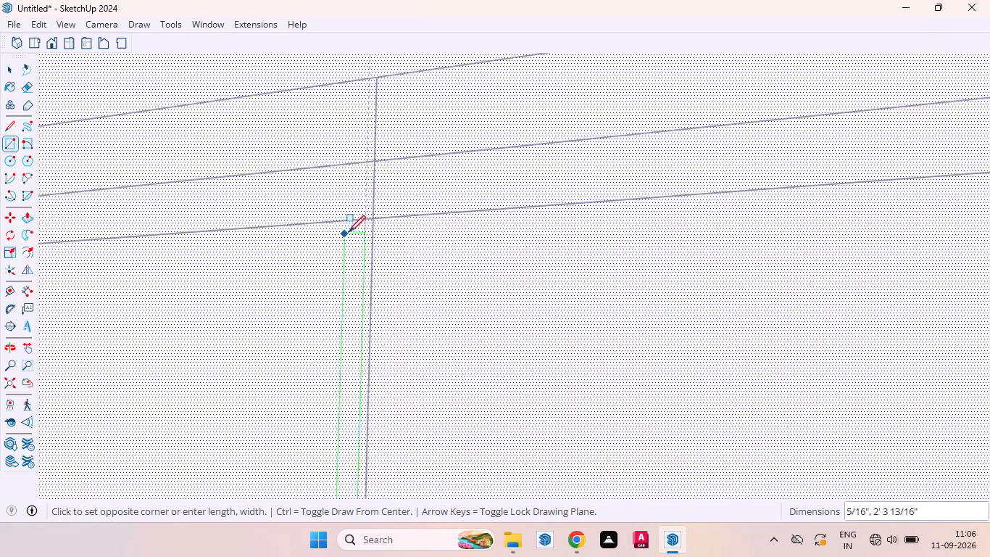
{"action": "scroll", "coordinate": [349, 232], "scroll_direction": "up", "scroll_amount": 7}
{"action": "left_click", "coordinate": [400, 205]}
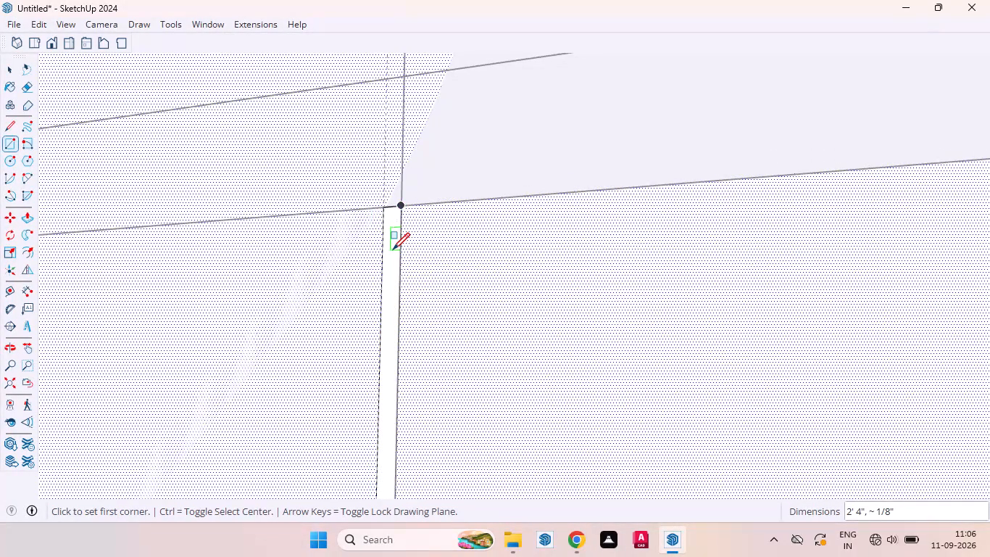
{"action": "key", "text": "space"}
Push/Pull the new strip between the first and second doors into the cabinet by the previous distance and close the group.
{"action": "left_click", "coordinate": [393, 249]}
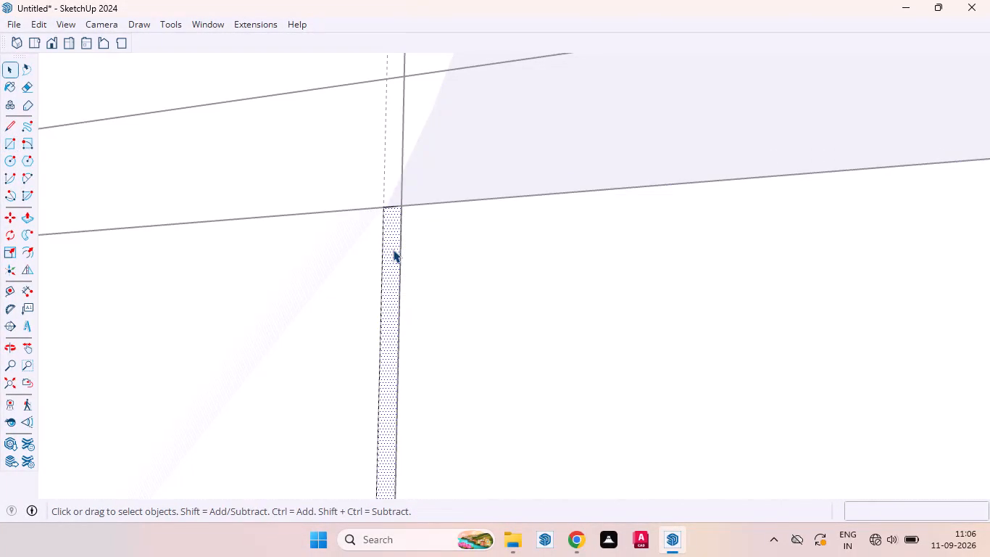
{"action": "key", "text": "p"}
{"action": "double_click", "coordinate": [393, 249]}
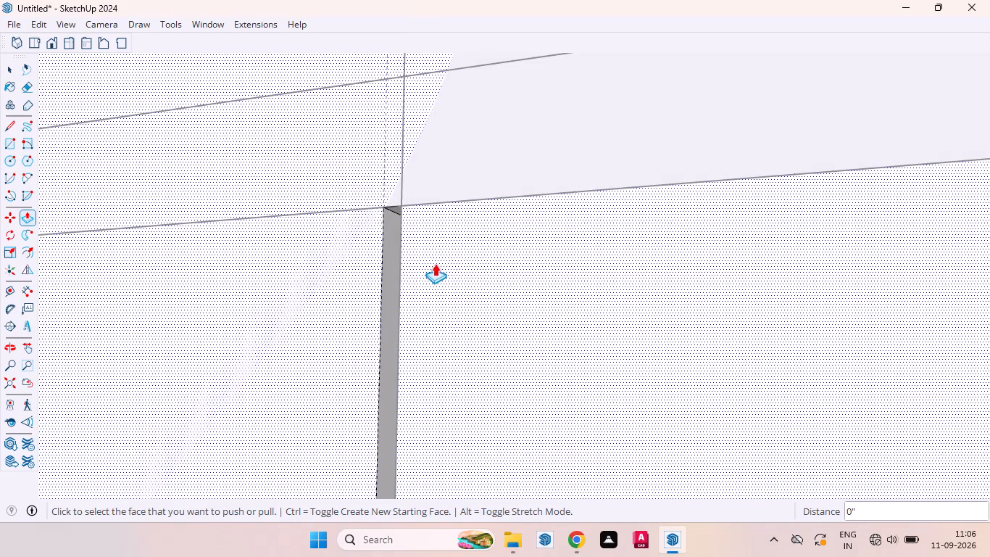
{"action": "key", "text": "space"}
{"action": "scroll", "coordinate": [433, 264], "scroll_direction": "down", "scroll_amount": 15}
{"action": "scroll", "coordinate": [523, 239], "scroll_direction": "up", "scroll_amount": 2}
{"action": "scroll", "coordinate": [523, 239], "scroll_direction": "down", "scroll_amount": 7}
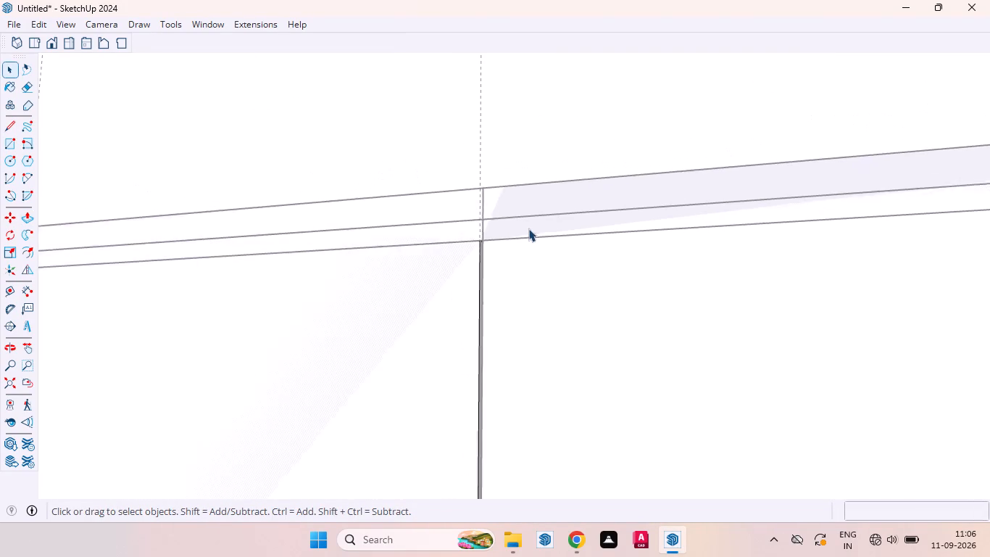
{"action": "scroll", "coordinate": [528, 228], "scroll_direction": "down", "scroll_amount": 15}
{"action": "scroll", "coordinate": [536, 183], "scroll_direction": "up", "scroll_amount": 1}
{"action": "scroll", "coordinate": [530, 199], "scroll_direction": "down", "scroll_amount": 7}
{"action": "left_click", "coordinate": [711, 335]}
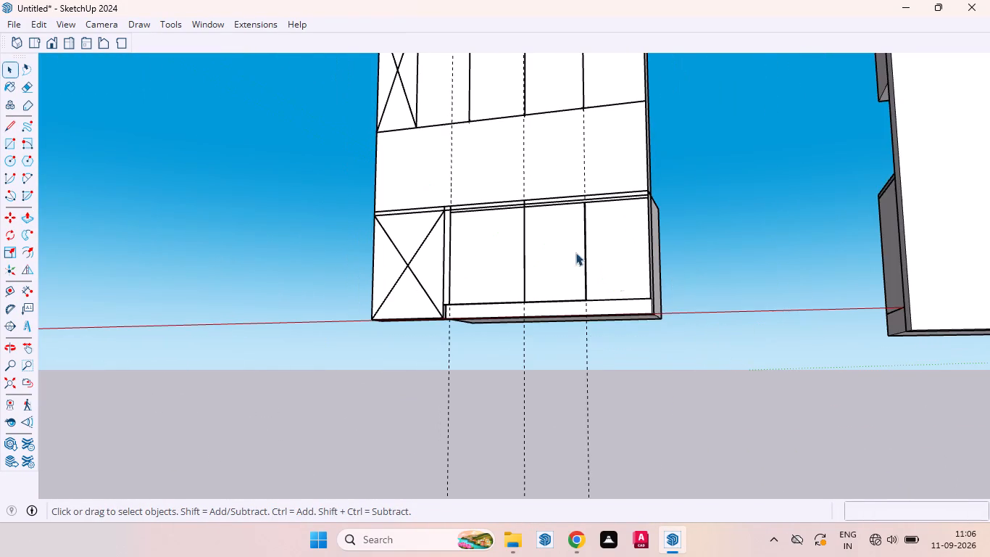
Reopen the group and draw a rectangle about 1/8" wide and 2' 4" high between the first door and the narrow filler beside it.
{"action": "scroll", "coordinate": [451, 228], "scroll_direction": "up", "scroll_amount": 8}
{"action": "middle_click_drag", "start_coordinate": [572, 263], "coordinate": [674, 377]}
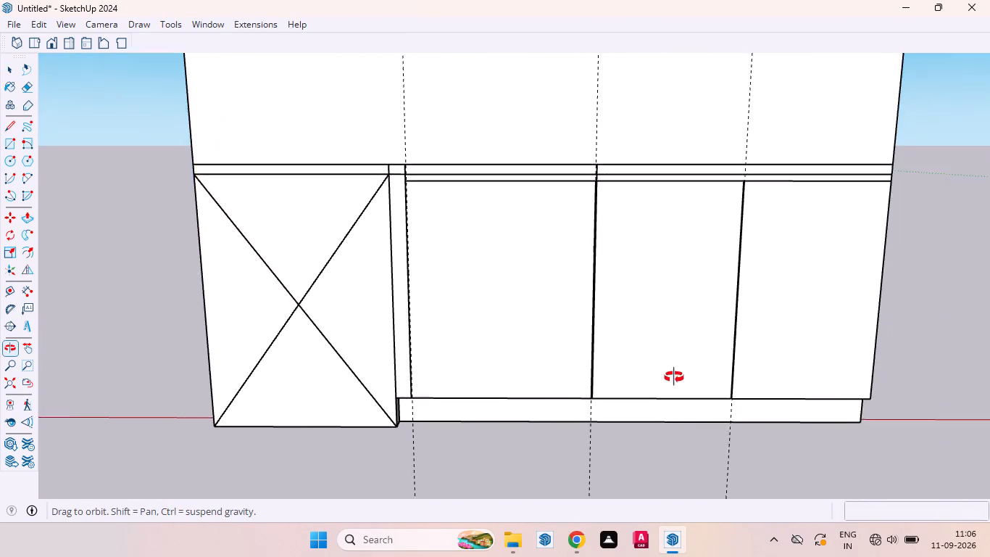
{"action": "middle_click_drag", "start_coordinate": [674, 377], "coordinate": [680, 388]}
{"action": "triple_click", "coordinate": [499, 326]}
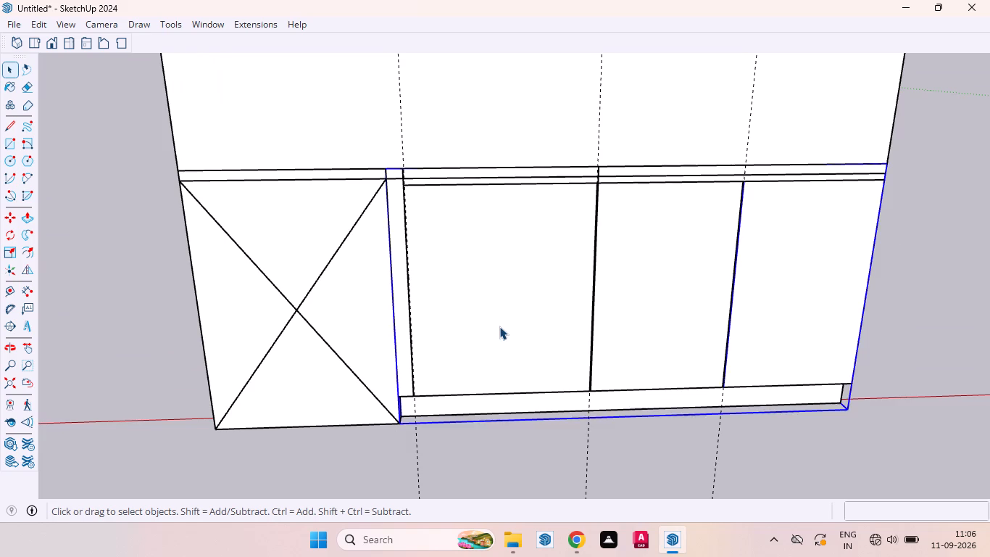
{"action": "left_click", "coordinate": [501, 323]}
{"action": "double_click", "coordinate": [490, 323]}
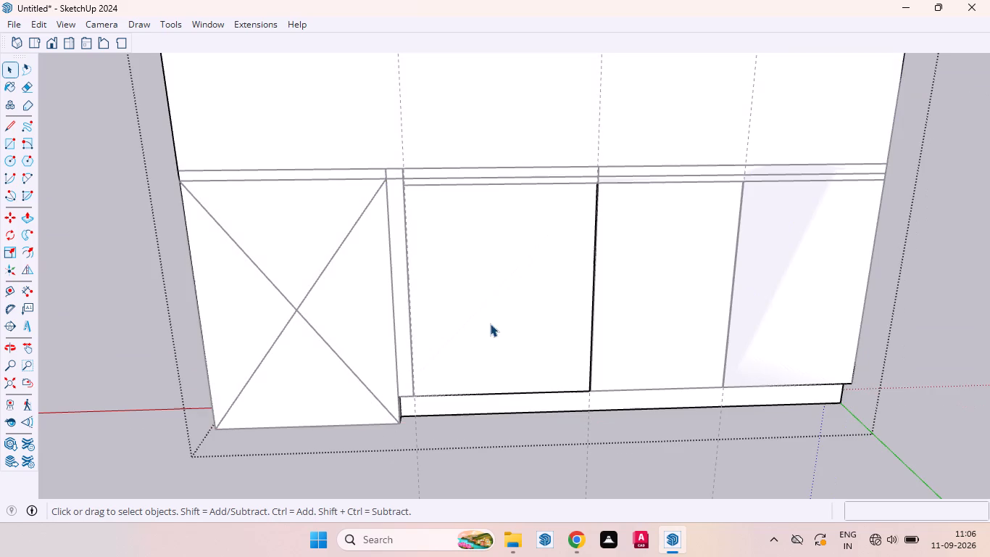
{"action": "left_click", "coordinate": [491, 321]}
{"action": "key", "text": "r"}
{"action": "scroll", "coordinate": [408, 405], "scroll_direction": "up", "scroll_amount": 1}
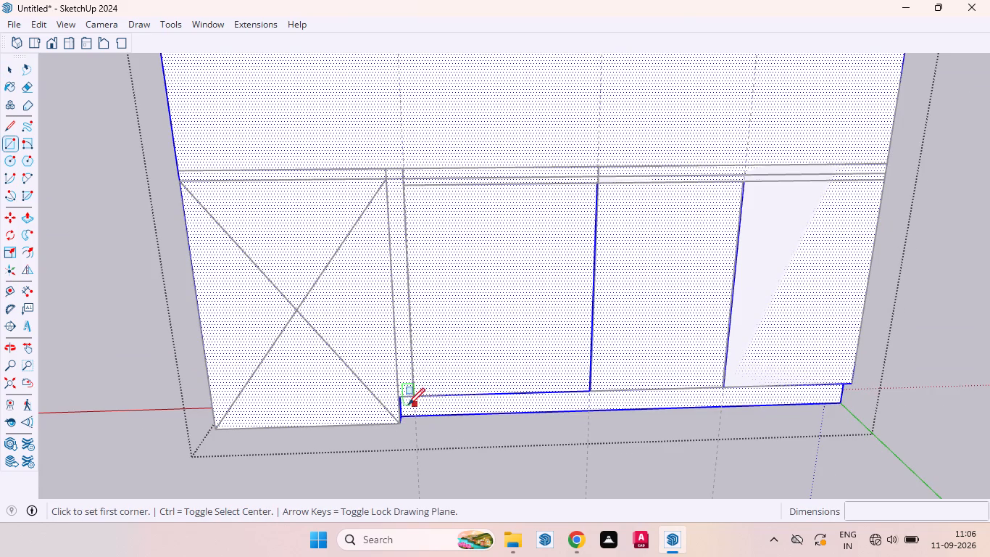
{"action": "scroll", "coordinate": [408, 405], "scroll_direction": "up", "scroll_amount": 20}
{"action": "scroll", "coordinate": [408, 405], "scroll_direction": "up", "scroll_amount": 5}
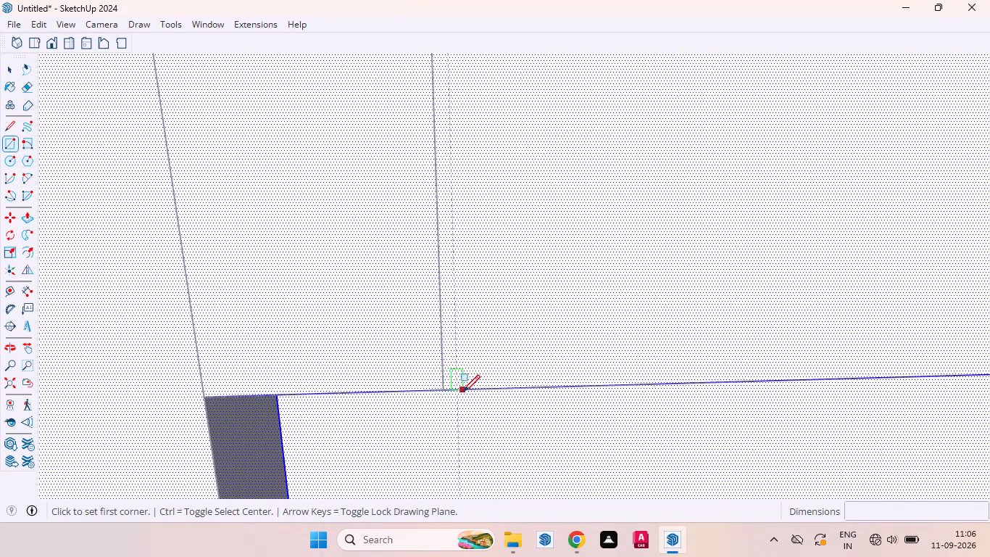
{"action": "left_click", "coordinate": [459, 392]}
{"action": "scroll", "coordinate": [417, 326], "scroll_direction": "down", "scroll_amount": 7}
{"action": "scroll", "coordinate": [409, 387], "scroll_direction": "down", "scroll_amount": 7}
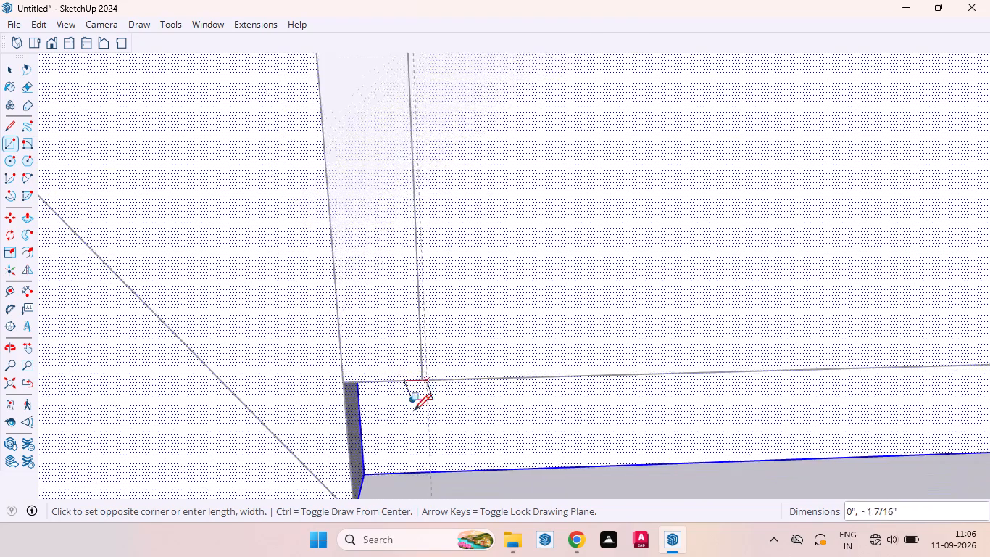
{"action": "scroll", "coordinate": [417, 413], "scroll_direction": "down", "scroll_amount": 13}
{"action": "scroll", "coordinate": [409, 126], "scroll_direction": "up", "scroll_amount": 20}
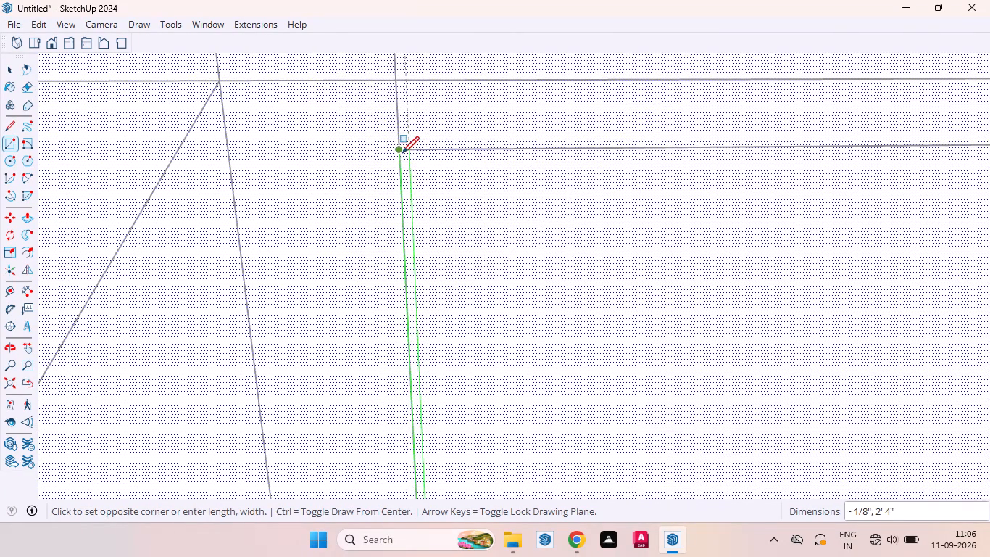
{"action": "left_click", "coordinate": [398, 153]}
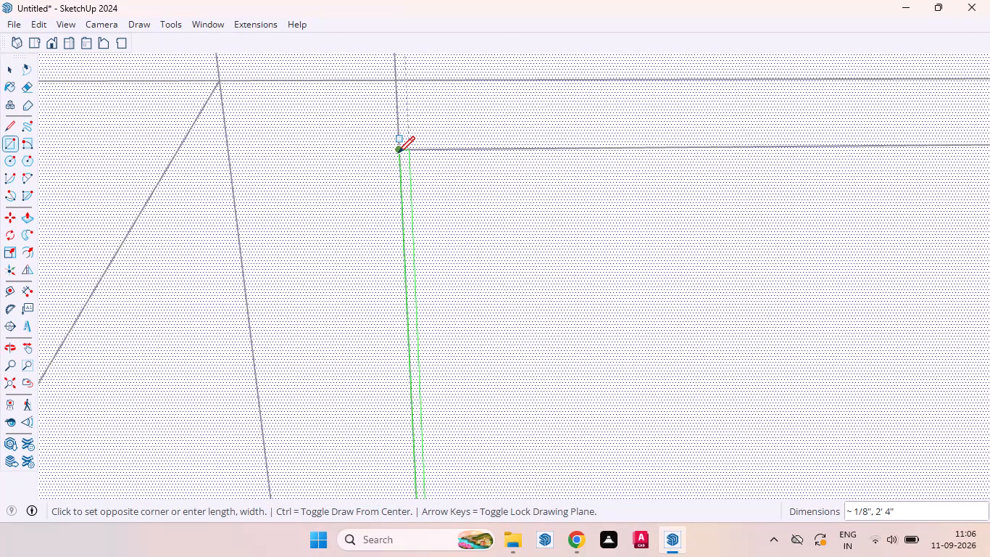
{"action": "left_click", "coordinate": [410, 200]}
{"action": "key", "text": "space"}
Push/Pull the new strip beside the first door by the previously used distance.
{"action": "left_click", "coordinate": [407, 193]}
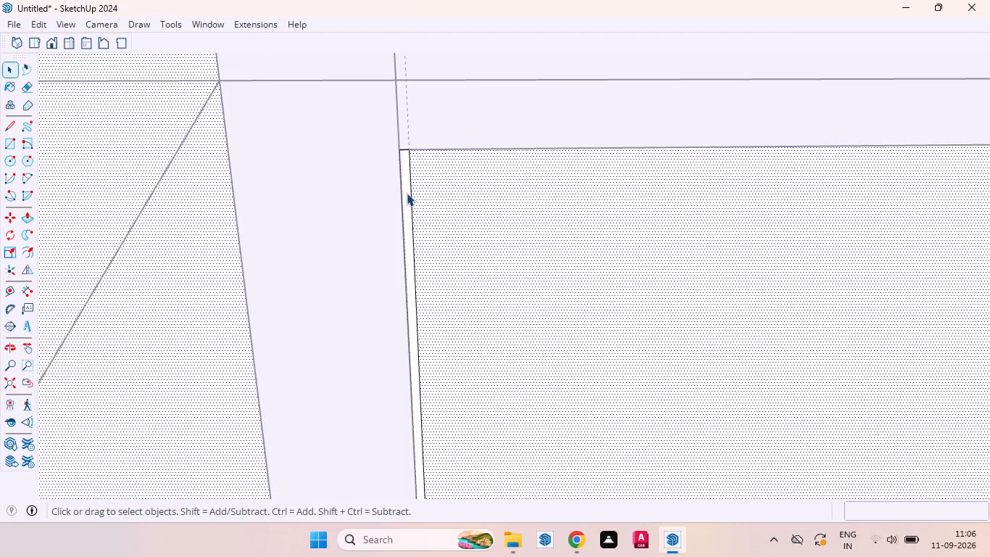
{"action": "key", "text": "p"}
{"action": "double_click", "coordinate": [407, 193]}
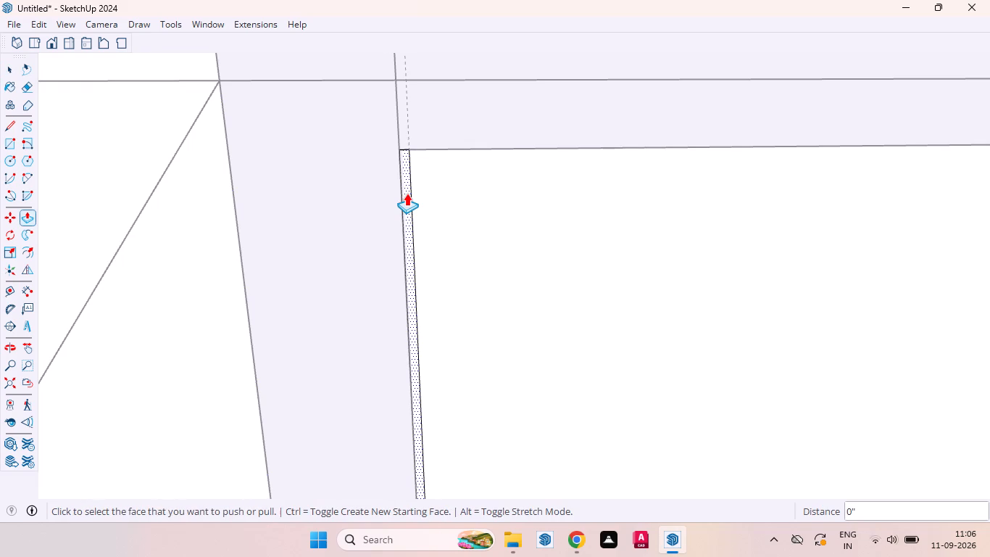
{"action": "key", "text": "space"}
Push the strip between the filler and the first door 18 mm inward from its lower end and close the group.
{"action": "scroll", "coordinate": [433, 194], "scroll_direction": "down", "scroll_amount": 7}
{"action": "scroll", "coordinate": [446, 120], "scroll_direction": "down", "scroll_amount": 10}
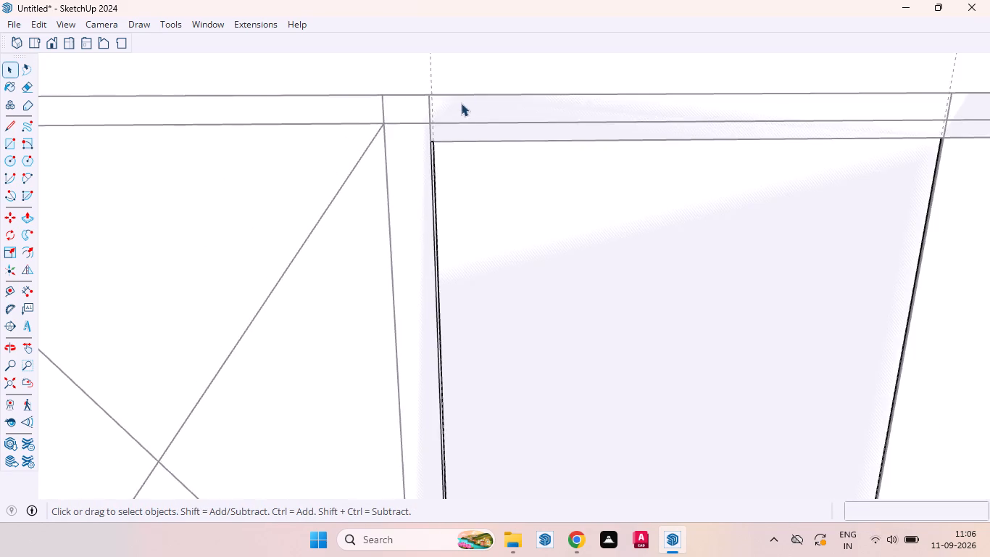
{"action": "scroll", "coordinate": [461, 103], "scroll_direction": "down", "scroll_amount": 9}
{"action": "scroll", "coordinate": [445, 281], "scroll_direction": "up", "scroll_amount": 20}
{"action": "scroll", "coordinate": [445, 281], "scroll_direction": "up", "scroll_amount": 3}
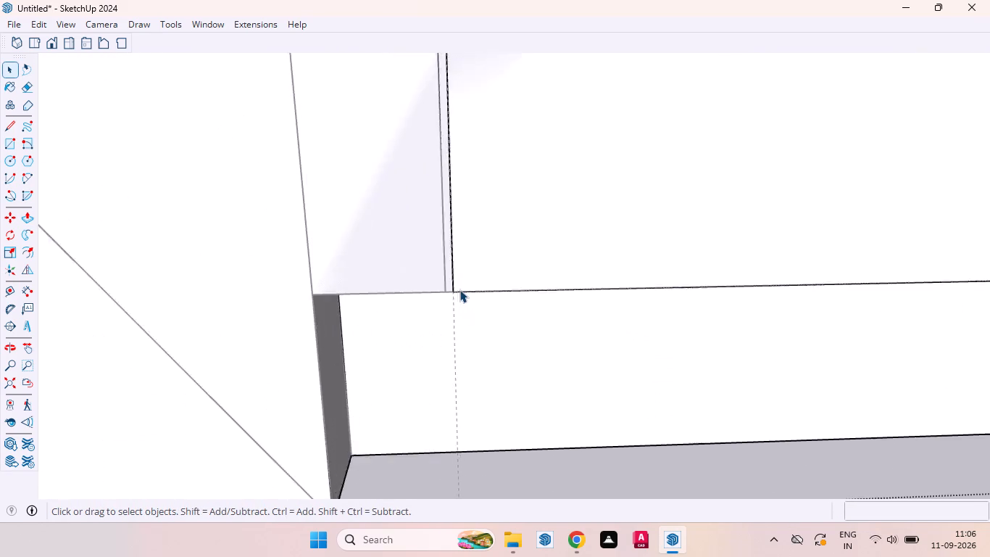
{"action": "scroll", "coordinate": [459, 289], "scroll_direction": "up", "scroll_amount": 14}
{"action": "middle_click_drag", "start_coordinate": [449, 300], "coordinate": [376, 251]}
{"action": "scroll", "coordinate": [421, 253], "scroll_direction": "up", "scroll_amount": 5}
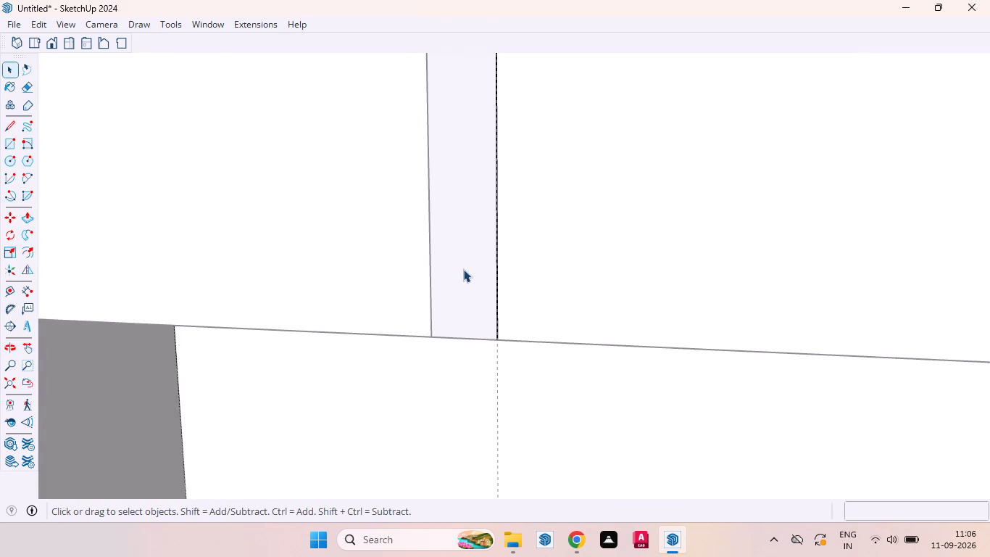
{"action": "left_click", "coordinate": [463, 269]}
{"action": "left_click", "coordinate": [463, 269]}
{"action": "middle_click_drag", "start_coordinate": [449, 347], "coordinate": [494, 141]}
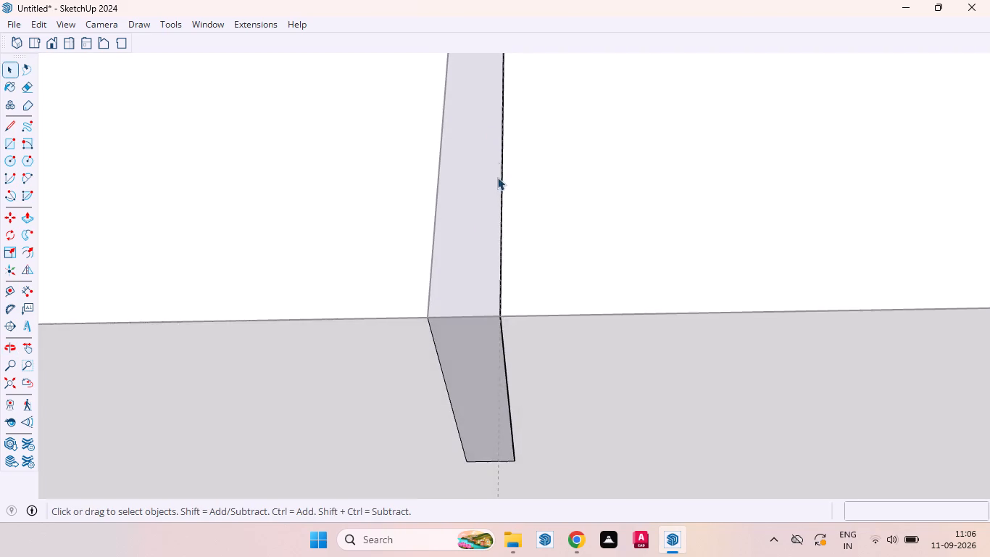
{"action": "scroll", "coordinate": [459, 253], "scroll_direction": "up", "scroll_amount": 5}
{"action": "triple_click", "coordinate": [462, 272]}
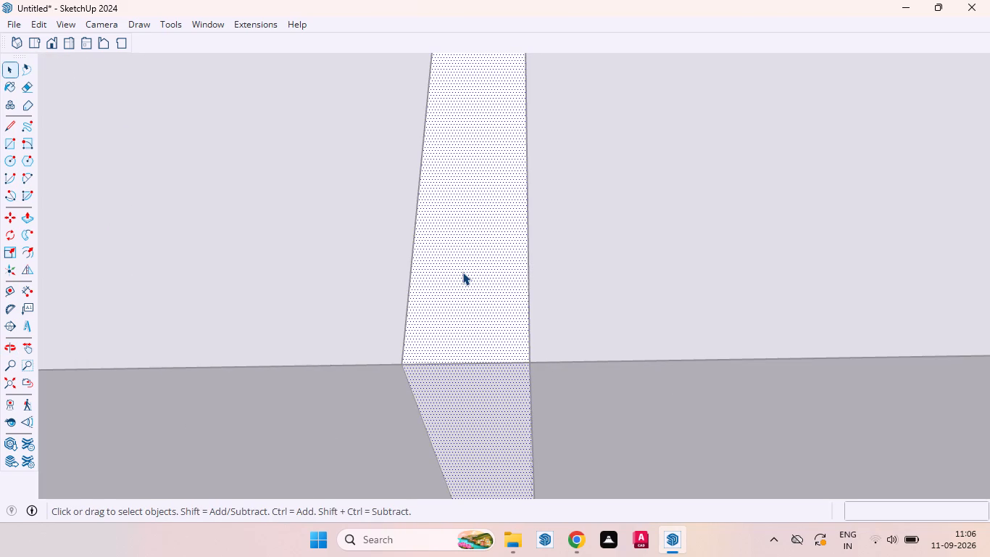
{"action": "key", "text": "p"}
{"action": "left_click_drag", "start_coordinate": [462, 272], "coordinate": [475, 326]}
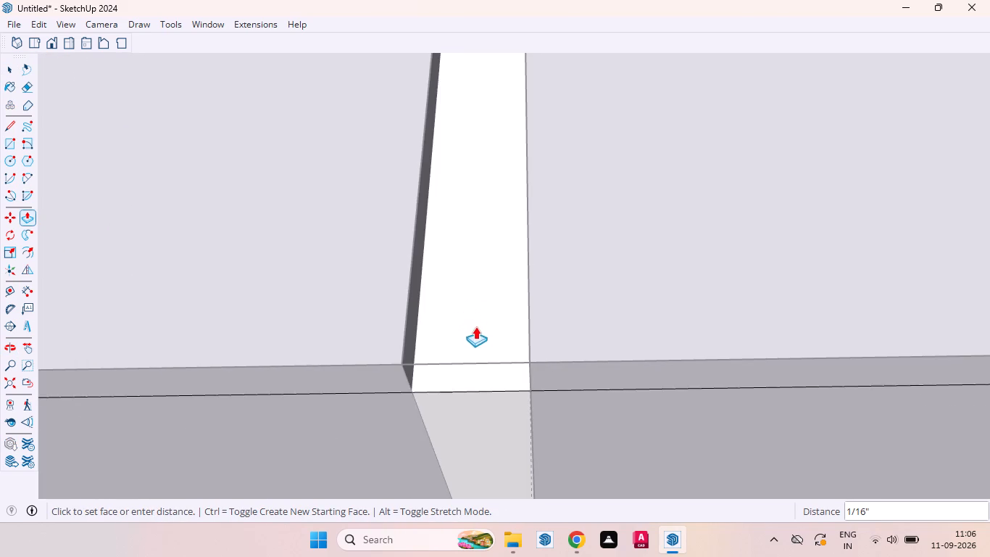
{"action": "left_click_drag", "start_coordinate": [475, 326], "coordinate": [490, 420]}
{"action": "type", "text": "18mm"}
{"action": "key", "text": "Return"}
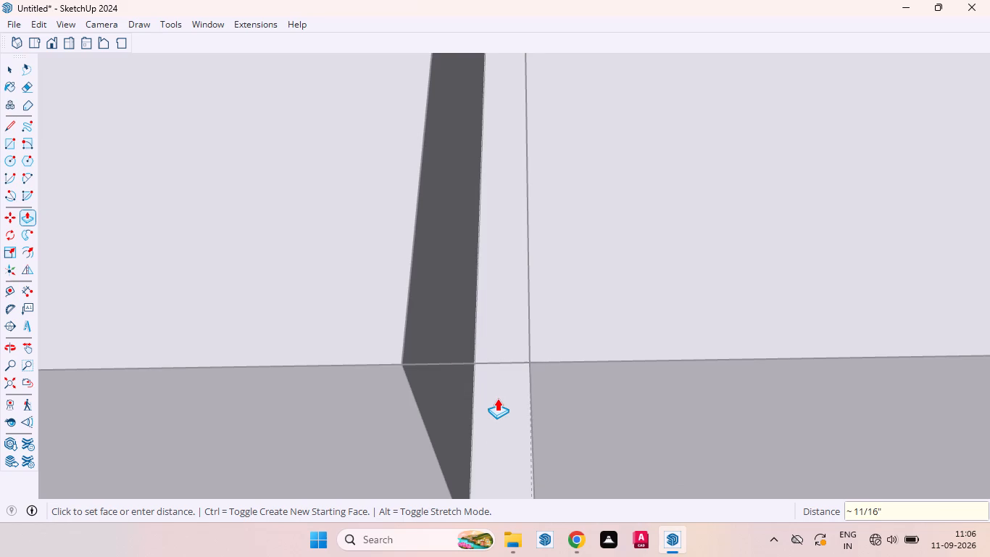
{"action": "key", "text": "space"}
{"action": "scroll", "coordinate": [488, 312], "scroll_direction": "down", "scroll_amount": 20}
{"action": "scroll", "coordinate": [488, 312], "scroll_direction": "down", "scroll_amount": 9}
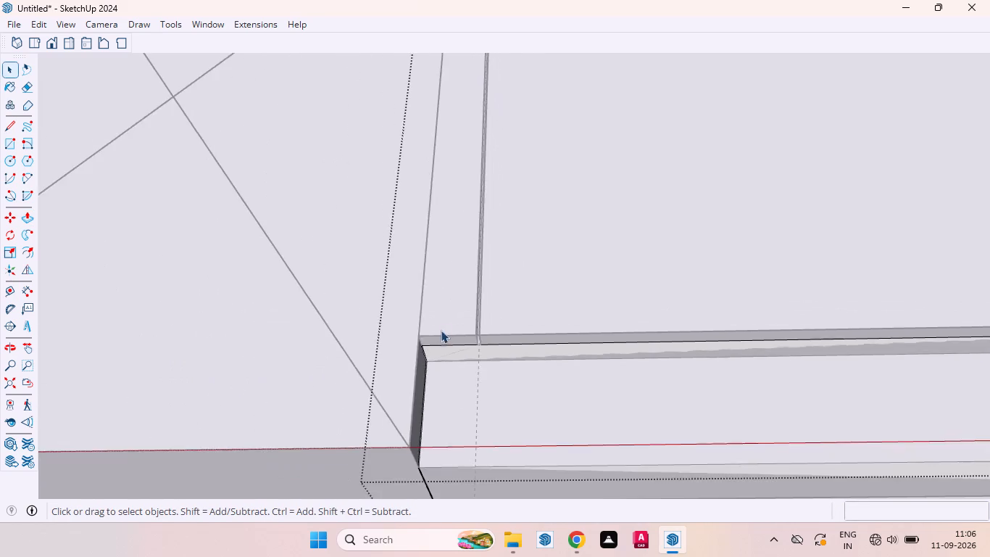
{"action": "scroll", "coordinate": [441, 330], "scroll_direction": "down", "scroll_amount": 13}
{"action": "scroll", "coordinate": [436, 365], "scroll_direction": "up", "scroll_amount": 1}
{"action": "scroll", "coordinate": [436, 365], "scroll_direction": "down", "scroll_amount": 2}
{"action": "left_click", "coordinate": [387, 424]}
Examine the three-door base cabinet from the front, checking the door gaps and which group they belong to.
{"action": "middle_click_drag", "start_coordinate": [483, 266], "coordinate": [457, 434]}
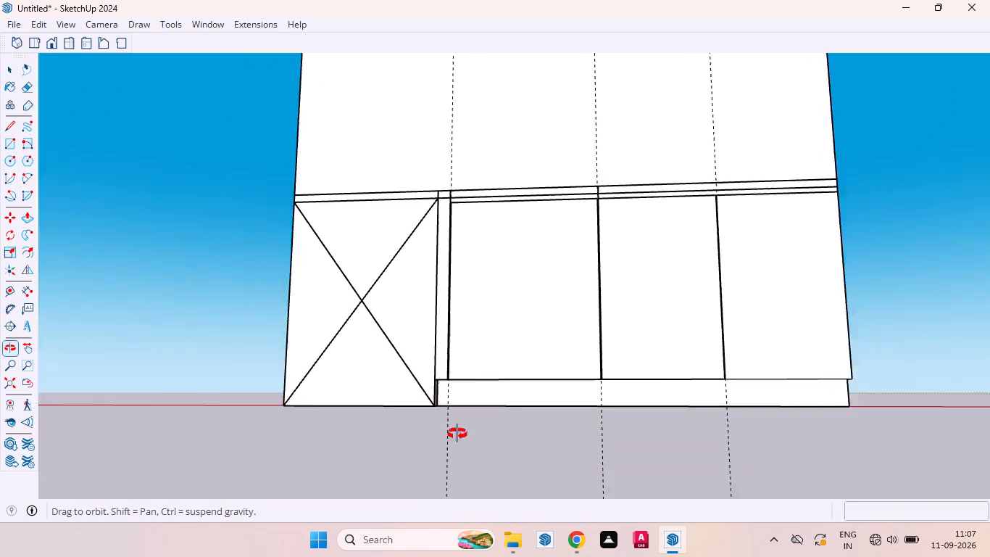
{"action": "middle_click_drag", "start_coordinate": [457, 434], "coordinate": [457, 519]}
{"action": "scroll", "coordinate": [454, 191], "scroll_direction": "up", "scroll_amount": 10}
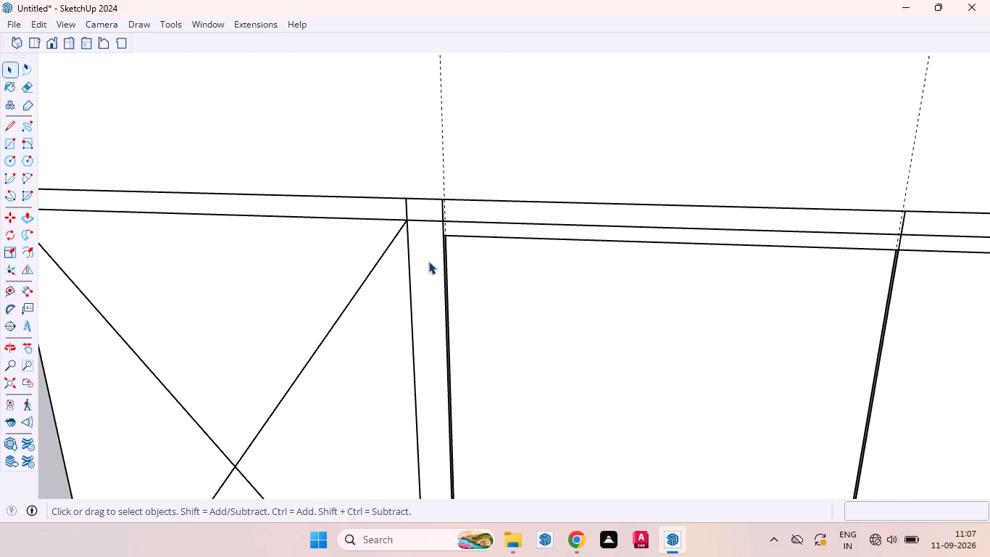
{"action": "left_click", "coordinate": [428, 261]}
{"action": "scroll", "coordinate": [409, 142], "scroll_direction": "down", "scroll_amount": 13}
{"action": "scroll", "coordinate": [460, 303], "scroll_direction": "up", "scroll_amount": 2}
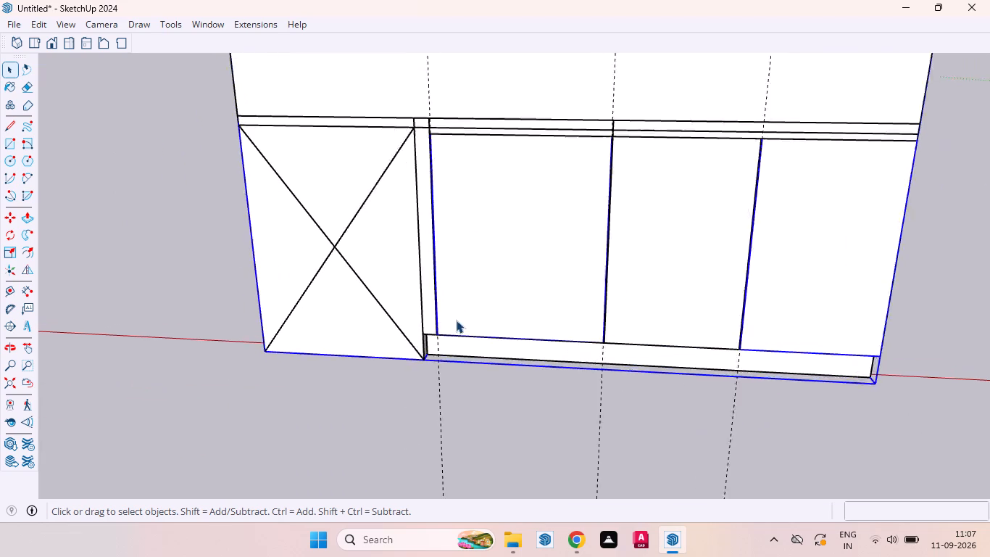
{"action": "scroll", "coordinate": [456, 320], "scroll_direction": "up", "scroll_amount": 3}
{"action": "scroll", "coordinate": [412, 340], "scroll_direction": "down", "scroll_amount": 6}
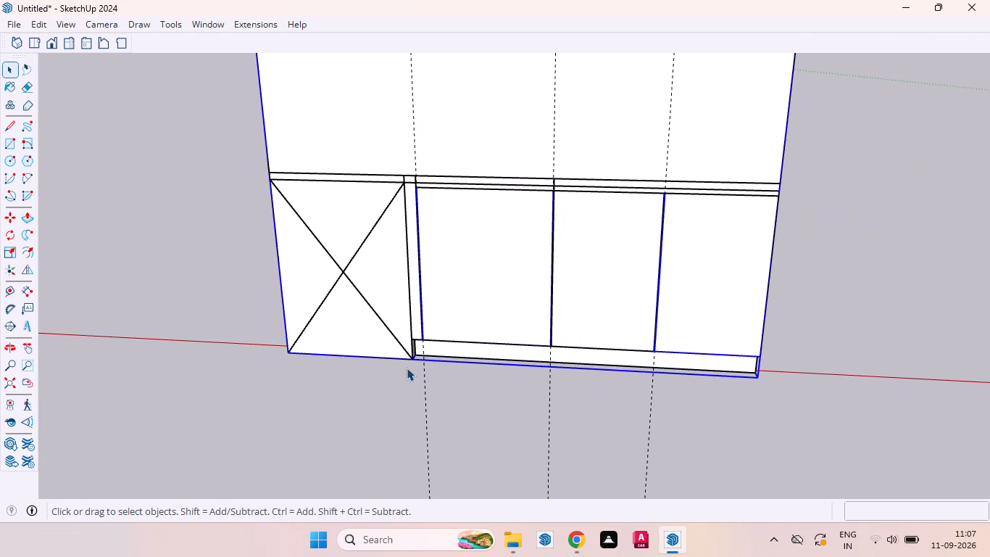
{"action": "scroll", "coordinate": [407, 368], "scroll_direction": "down", "scroll_amount": 6}
{"action": "triple_click", "coordinate": [561, 305]}
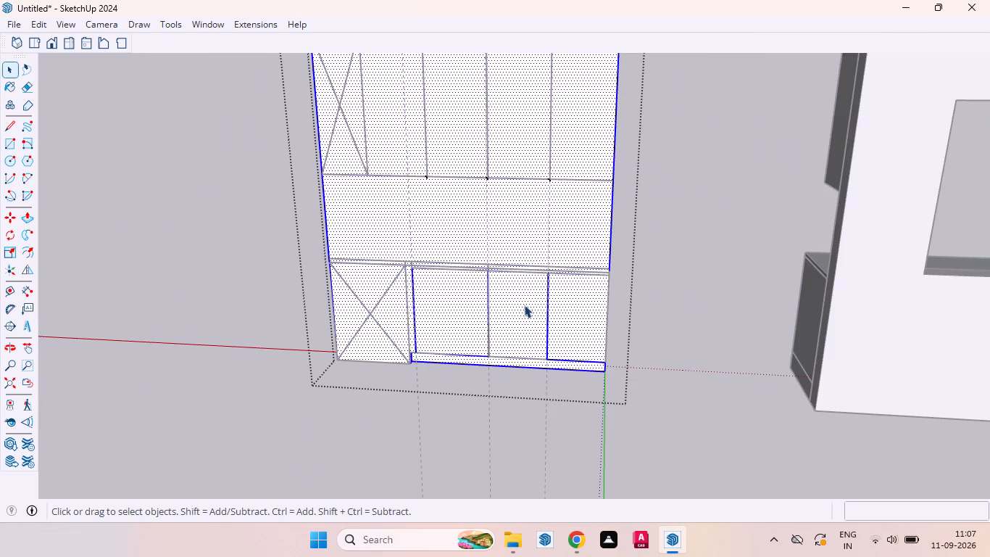
{"action": "left_click", "coordinate": [513, 403]}
{"action": "left_click", "coordinate": [587, 326]}
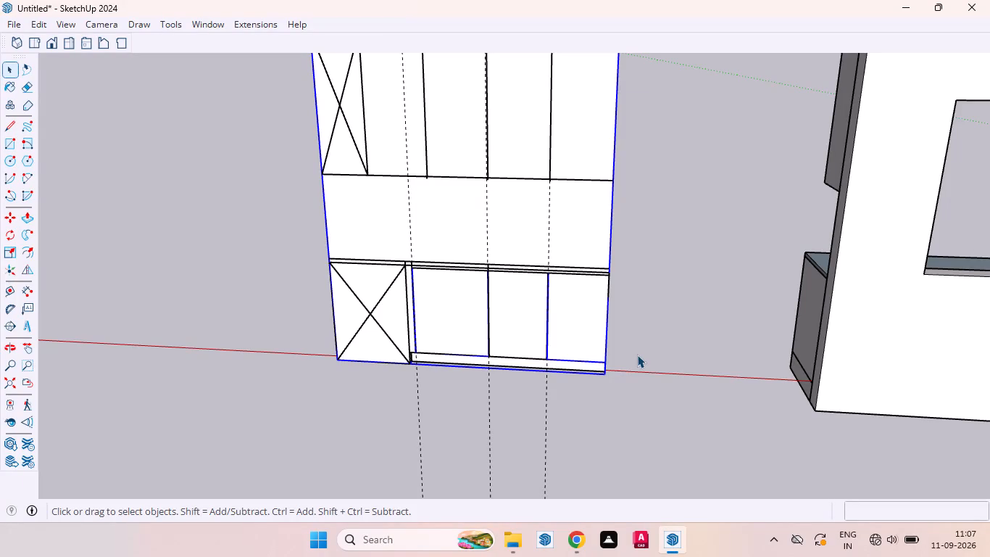
Examine the three-door base cabinet from the front, side and back, checking the cabinet box behind the wall panel and the door gaps.
{"action": "left_click", "coordinate": [637, 355]}
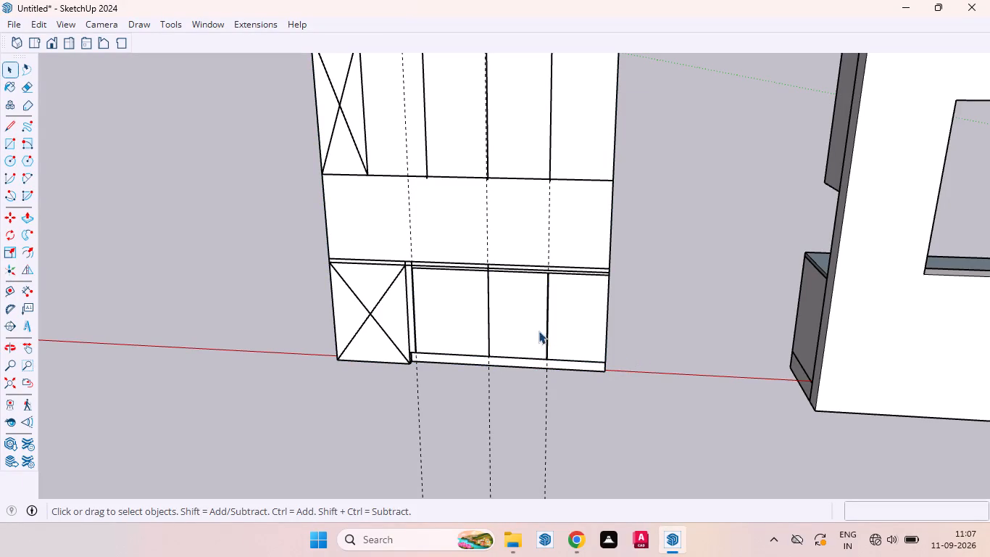
{"action": "left_click", "coordinate": [571, 310]}
{"action": "middle_click_drag", "start_coordinate": [615, 330], "coordinate": [199, 445]}
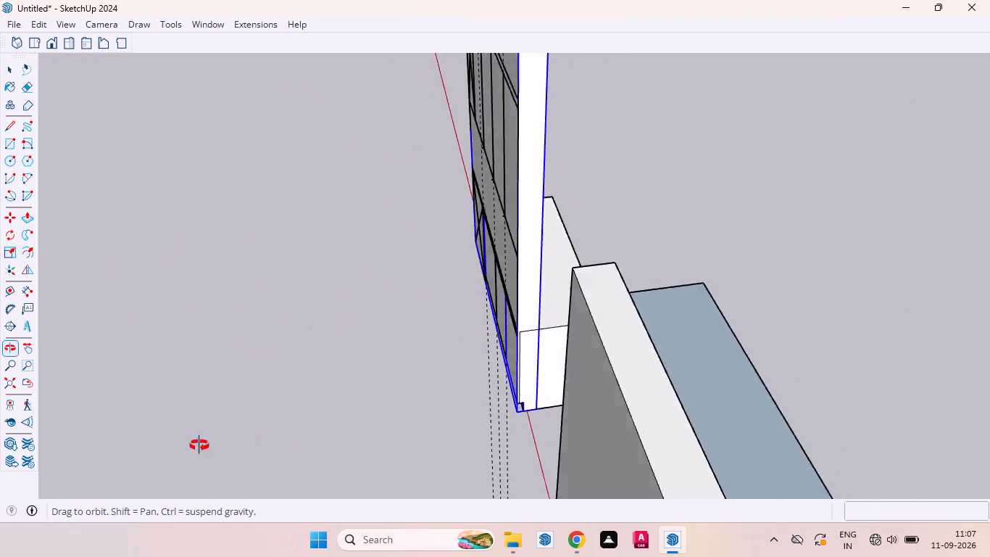
{"action": "middle_click_drag", "start_coordinate": [199, 445], "coordinate": [34, 458]}
{"action": "left_click", "coordinate": [563, 344]}
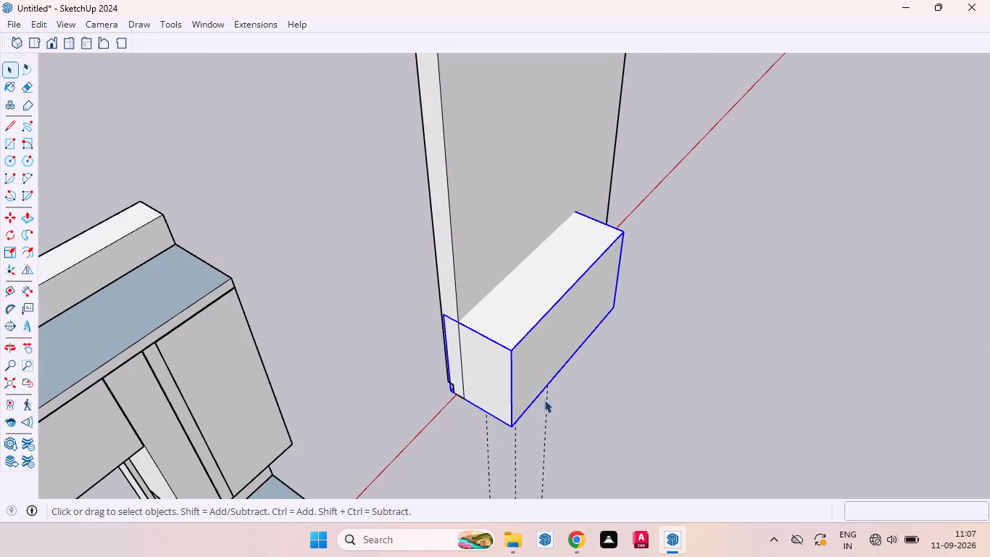
{"action": "middle_click_drag", "start_coordinate": [527, 410], "coordinate": [989, 308]}
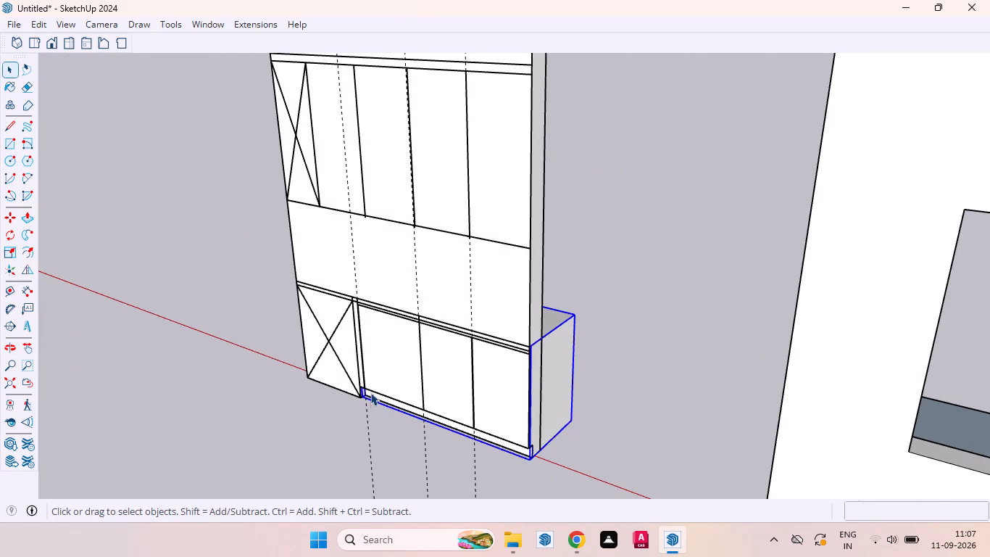
{"action": "middle_click_drag", "start_coordinate": [577, 354], "coordinate": [396, 341]}
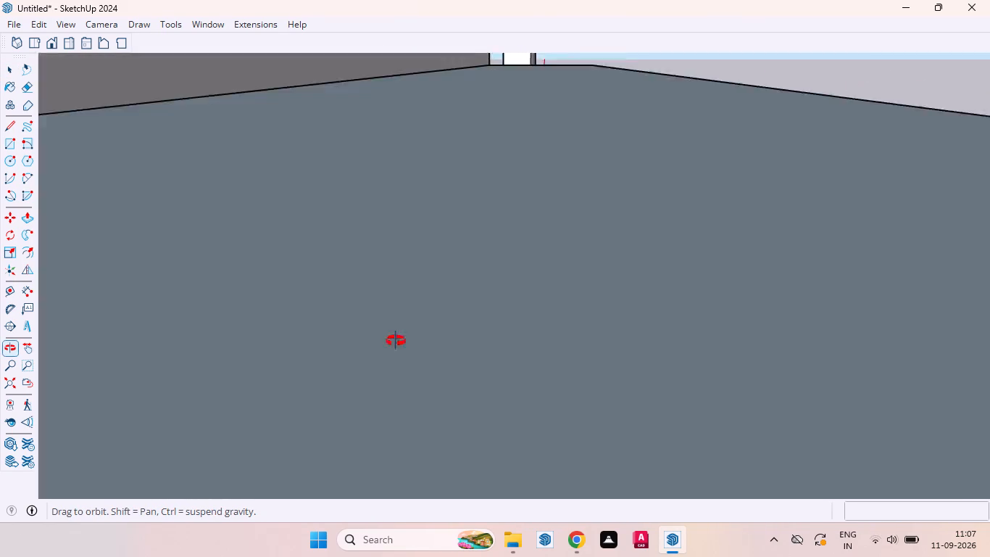
{"action": "middle_click_drag", "start_coordinate": [396, 341], "coordinate": [728, 314]}
{"action": "scroll", "coordinate": [321, 415], "scroll_direction": "up", "scroll_amount": 3}
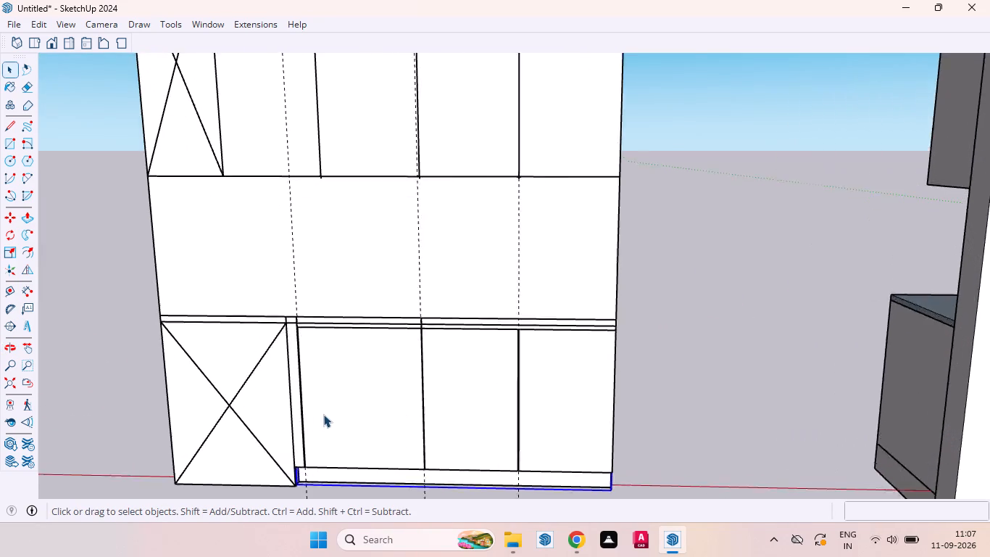
{"action": "scroll", "coordinate": [323, 414], "scroll_direction": "up", "scroll_amount": 2}
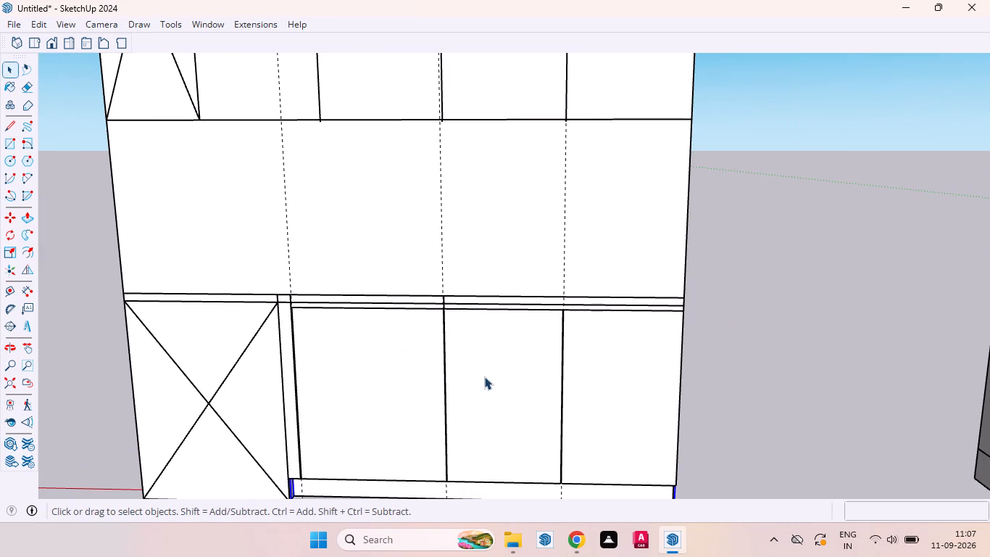
{"action": "left_click", "coordinate": [728, 370]}
{"action": "scroll", "coordinate": [480, 335], "scroll_direction": "down", "scroll_amount": 2}
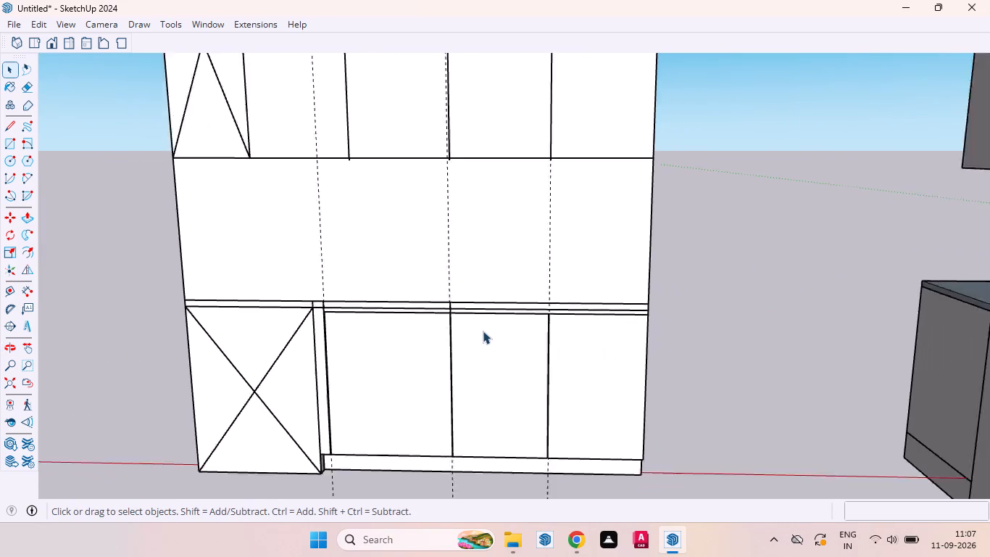
{"action": "scroll", "coordinate": [483, 331], "scroll_direction": "down", "scroll_amount": 3}
{"action": "scroll", "coordinate": [362, 393], "scroll_direction": "up", "scroll_amount": 8}
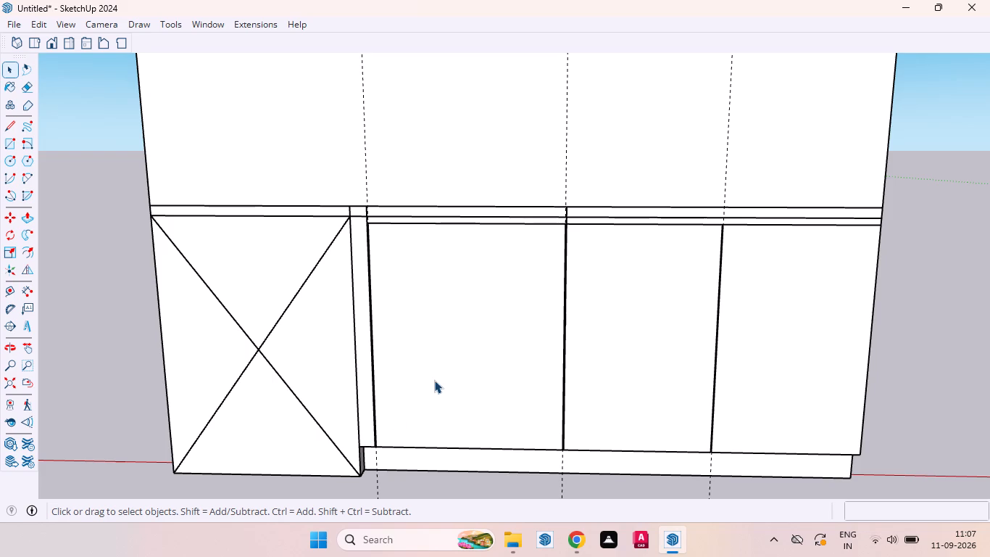
{"action": "scroll", "coordinate": [451, 337], "scroll_direction": "down", "scroll_amount": 5}
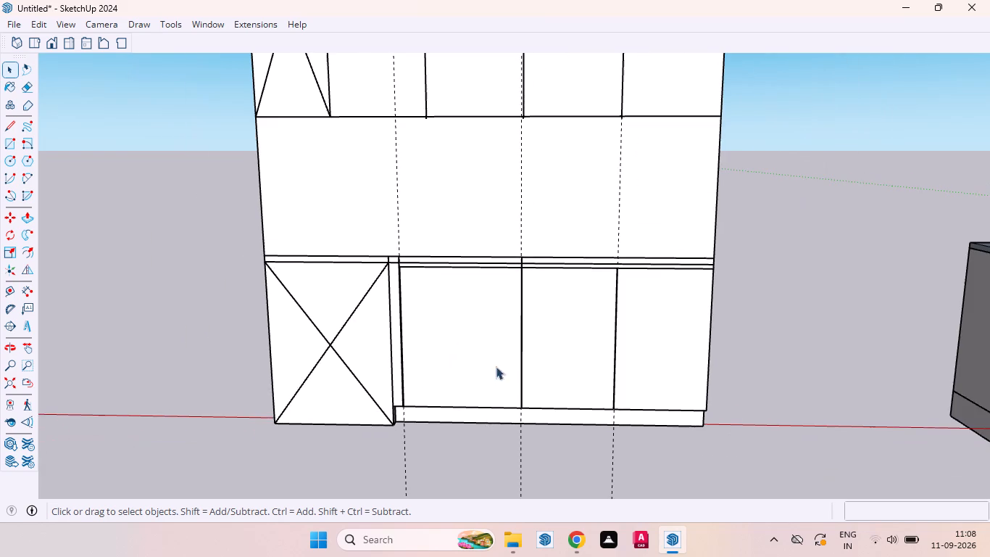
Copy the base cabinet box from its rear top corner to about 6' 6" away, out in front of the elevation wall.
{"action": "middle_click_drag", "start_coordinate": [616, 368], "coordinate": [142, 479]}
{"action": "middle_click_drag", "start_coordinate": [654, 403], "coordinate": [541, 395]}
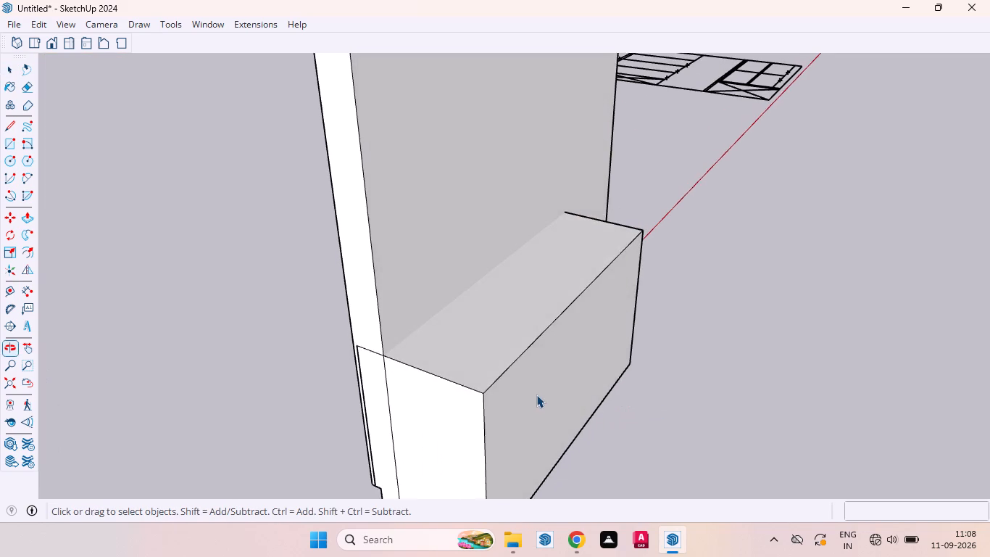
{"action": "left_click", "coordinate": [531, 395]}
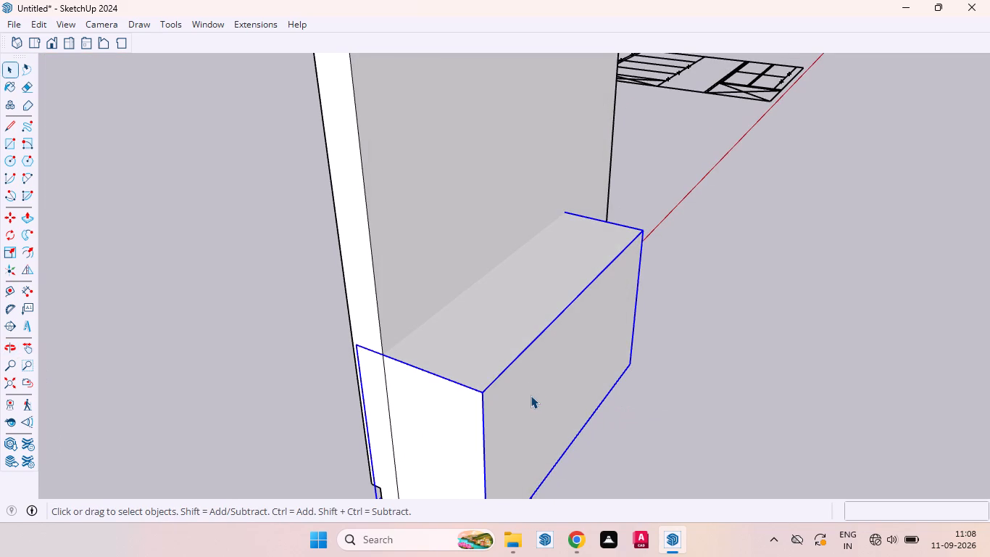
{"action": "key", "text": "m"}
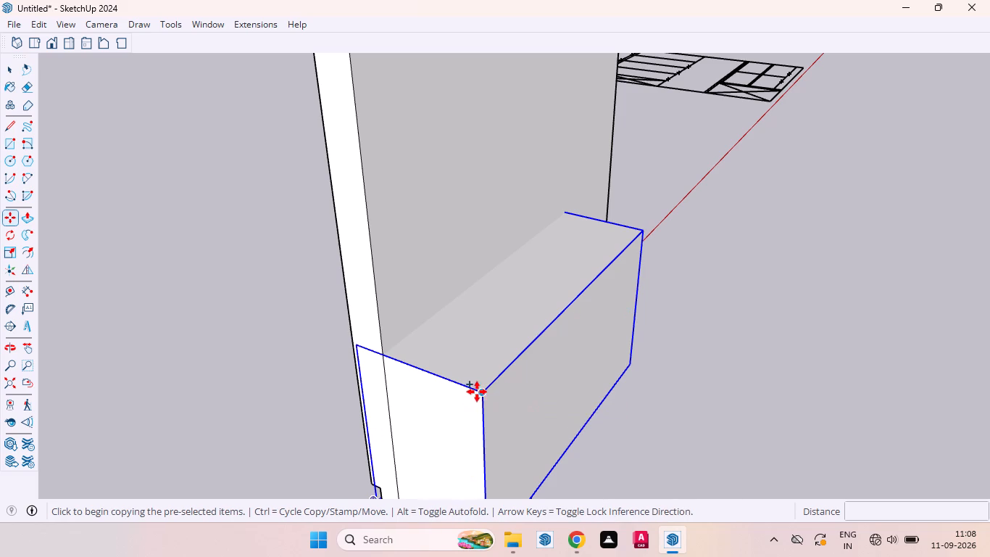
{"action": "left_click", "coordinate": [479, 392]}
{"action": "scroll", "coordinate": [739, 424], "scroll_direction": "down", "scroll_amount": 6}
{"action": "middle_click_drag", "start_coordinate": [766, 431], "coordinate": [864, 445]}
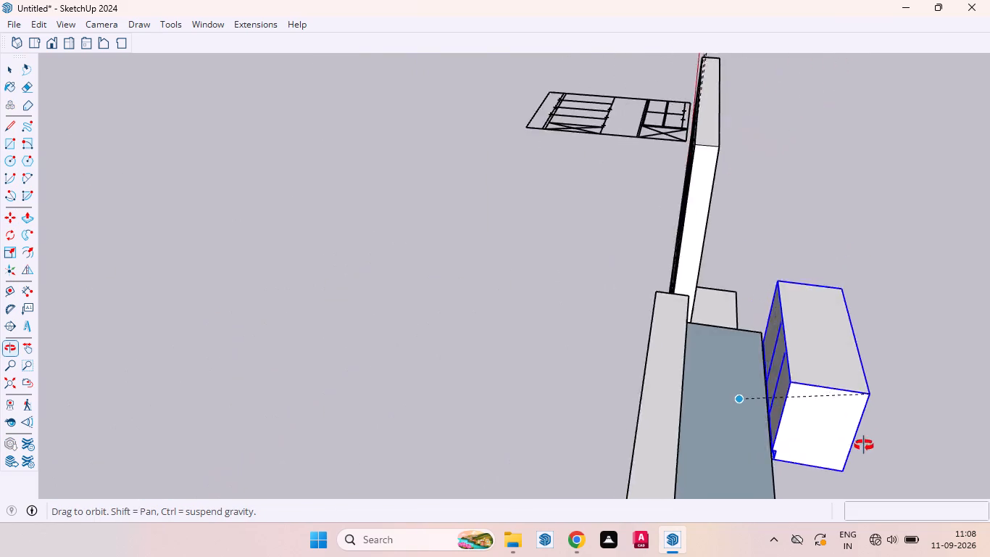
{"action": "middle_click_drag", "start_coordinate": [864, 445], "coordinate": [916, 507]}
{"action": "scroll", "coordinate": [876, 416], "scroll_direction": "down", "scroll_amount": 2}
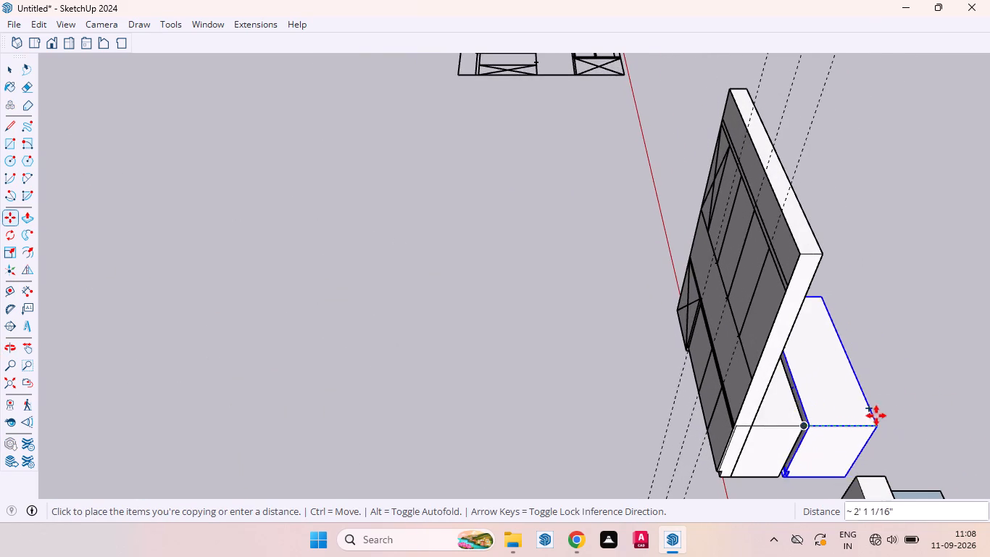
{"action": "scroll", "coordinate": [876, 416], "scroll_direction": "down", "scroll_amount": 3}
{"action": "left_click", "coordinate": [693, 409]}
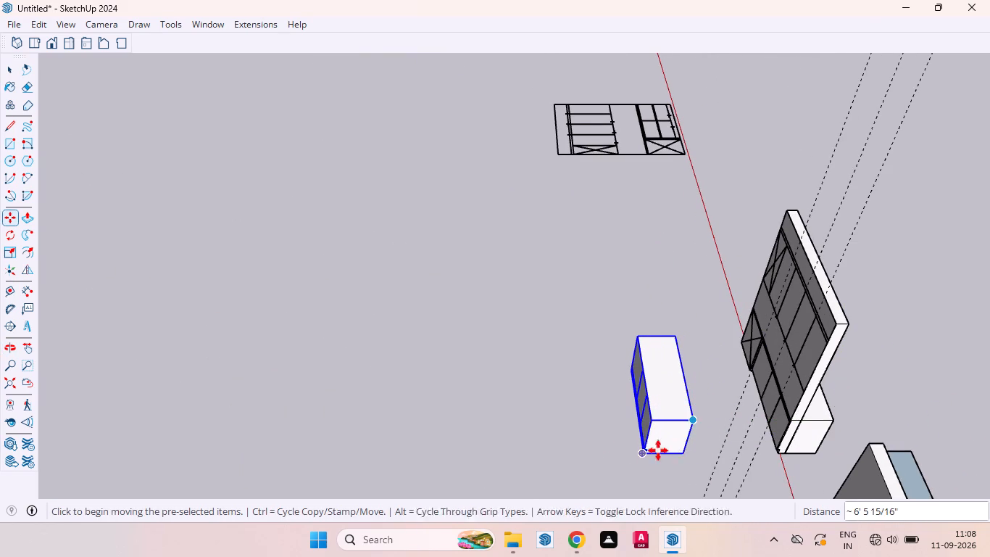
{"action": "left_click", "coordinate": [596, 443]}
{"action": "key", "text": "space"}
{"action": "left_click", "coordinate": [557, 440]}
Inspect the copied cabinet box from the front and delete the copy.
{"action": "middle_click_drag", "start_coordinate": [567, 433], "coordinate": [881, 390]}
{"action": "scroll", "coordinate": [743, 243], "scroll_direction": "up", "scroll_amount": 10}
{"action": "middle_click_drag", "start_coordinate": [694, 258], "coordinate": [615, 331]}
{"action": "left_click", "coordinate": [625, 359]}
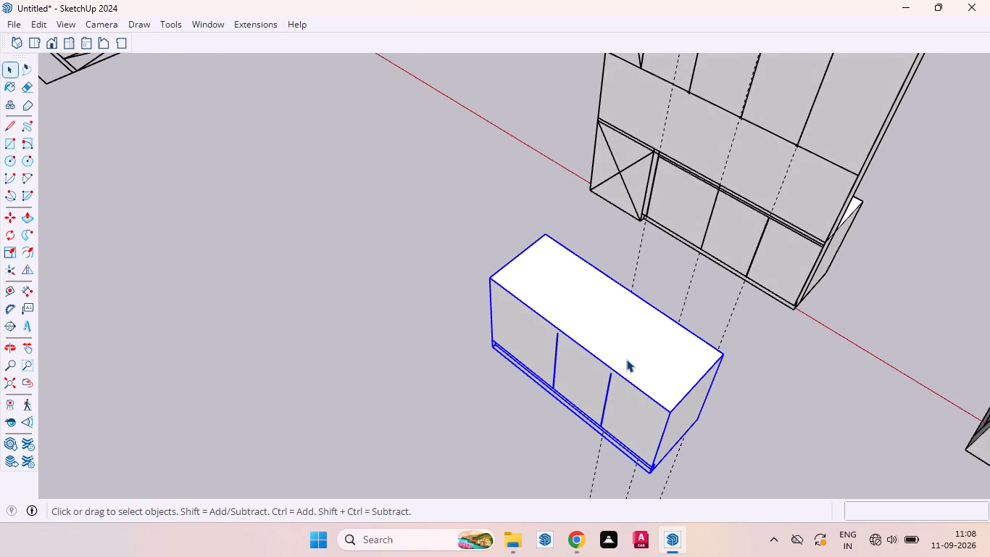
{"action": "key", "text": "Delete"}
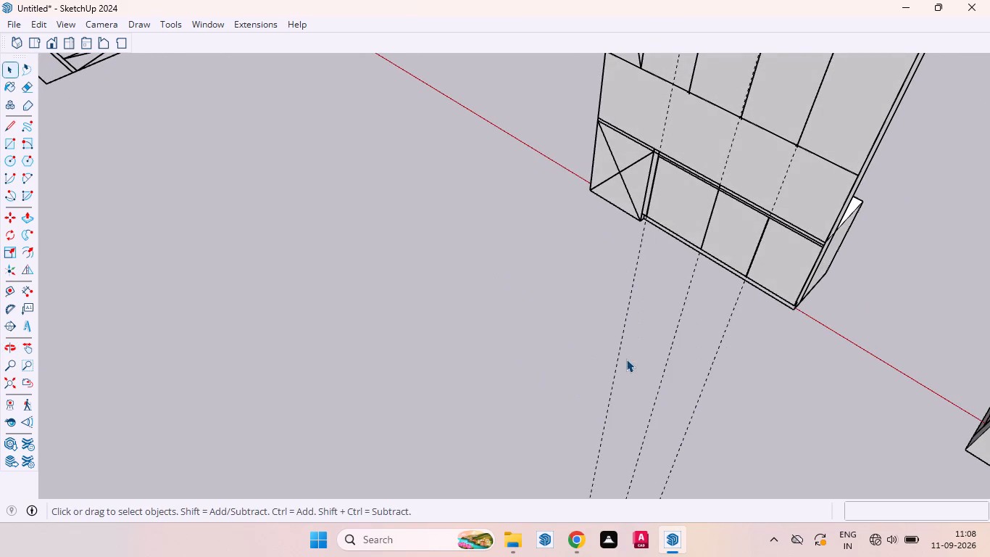
Open the elevation wall group, select all its connected geometry, examine it from front and side against the cabinet box, and close the group.
{"action": "scroll", "coordinate": [791, 257], "scroll_direction": "up", "scroll_amount": 9}
{"action": "middle_click_drag", "start_coordinate": [768, 247], "coordinate": [835, 199]}
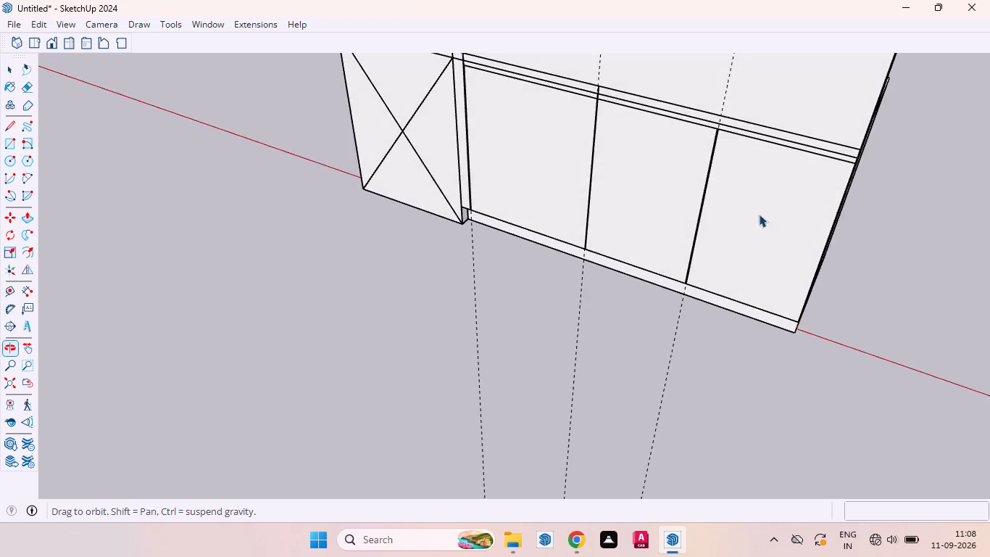
{"action": "scroll", "coordinate": [736, 242], "scroll_direction": "up", "scroll_amount": 4}
{"action": "middle_click_drag", "start_coordinate": [695, 309], "coordinate": [857, 284]}
{"action": "double_click", "coordinate": [442, 199]}
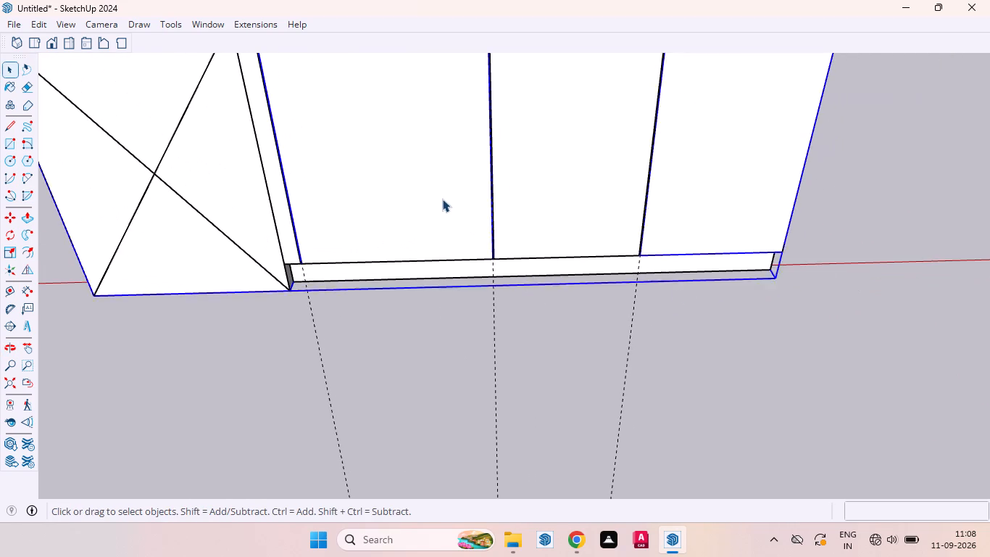
{"action": "left_click", "coordinate": [442, 199]}
{"action": "scroll", "coordinate": [526, 352], "scroll_direction": "down", "scroll_amount": 6}
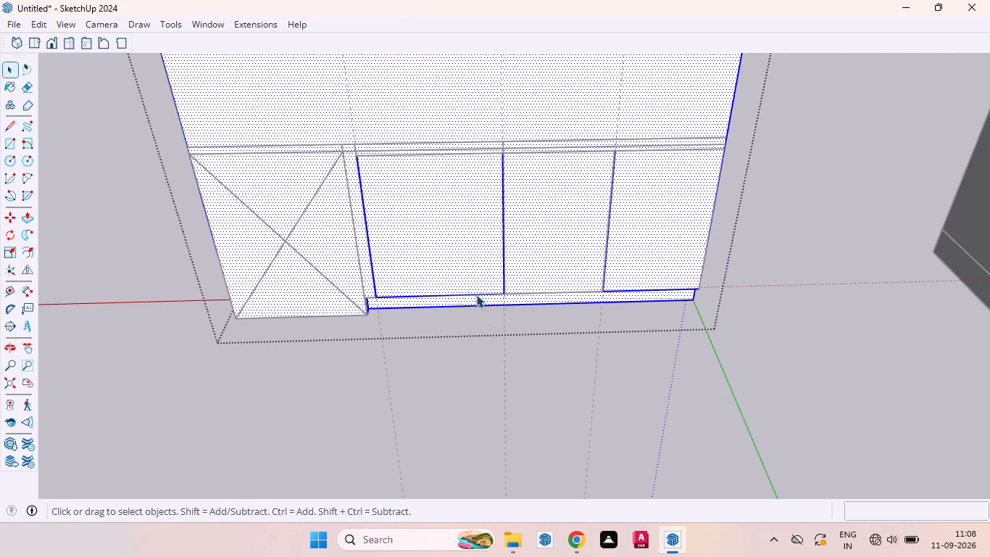
{"action": "middle_click_drag", "start_coordinate": [702, 171], "coordinate": [280, 137]}
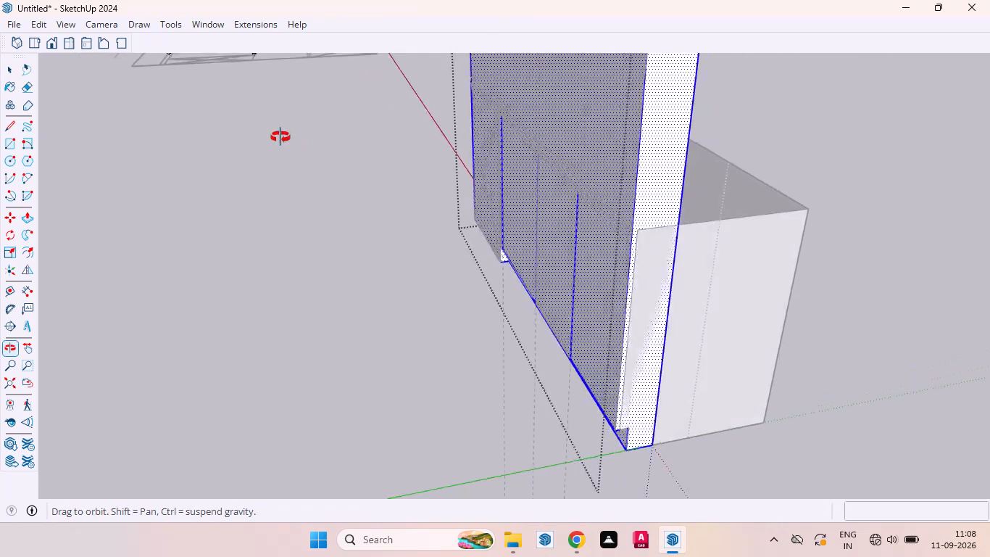
{"action": "middle_click_drag", "start_coordinate": [280, 137], "coordinate": [96, 133]}
{"action": "middle_click_drag", "start_coordinate": [386, 276], "coordinate": [449, 264]}
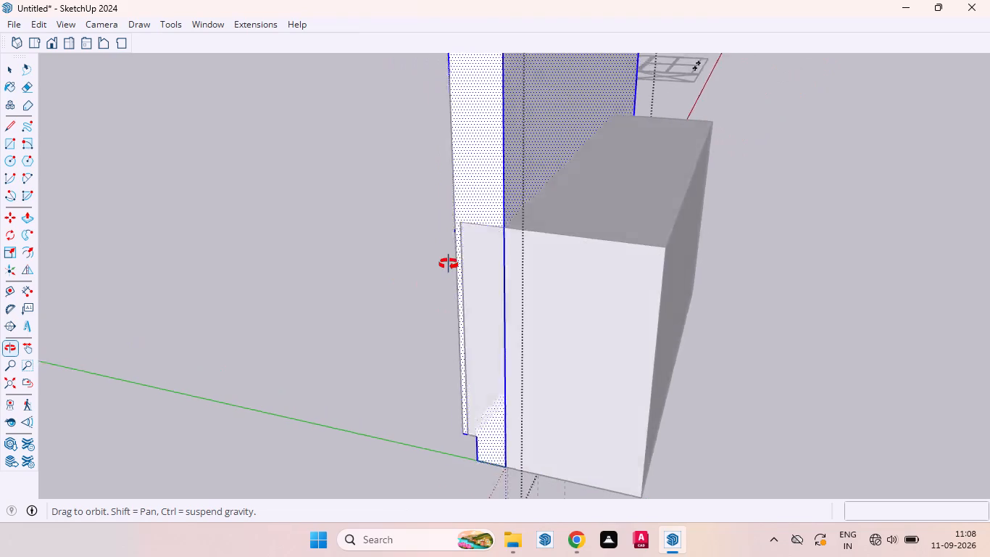
{"action": "middle_click_drag", "start_coordinate": [449, 264], "coordinate": [507, 260]}
{"action": "middle_click_drag", "start_coordinate": [470, 282], "coordinate": [585, 301]}
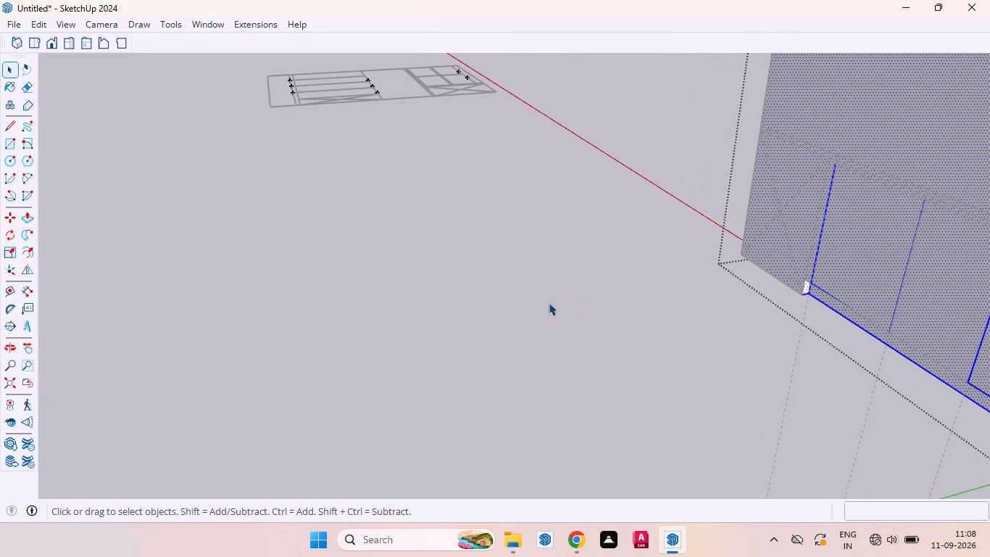
{"action": "left_click", "coordinate": [470, 306]}
Dimension the base cabinet's overall depth along its end, from the rear top corner to the front edge of the doors.
{"action": "scroll", "coordinate": [345, 271], "scroll_direction": "down", "scroll_amount": 4}
{"action": "scroll", "coordinate": [856, 293], "scroll_direction": "up", "scroll_amount": 3}
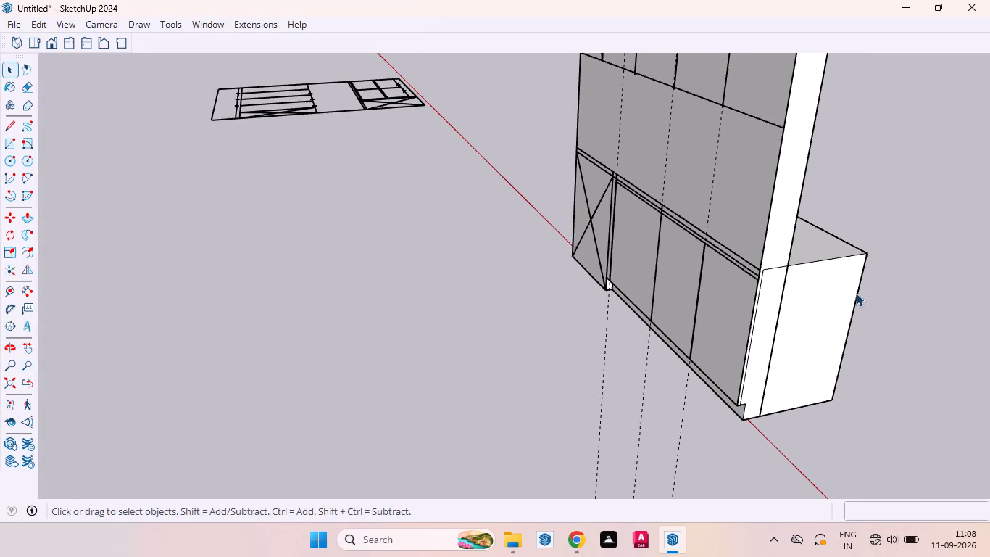
{"action": "middle_click_drag", "start_coordinate": [820, 312], "coordinate": [730, 342]}
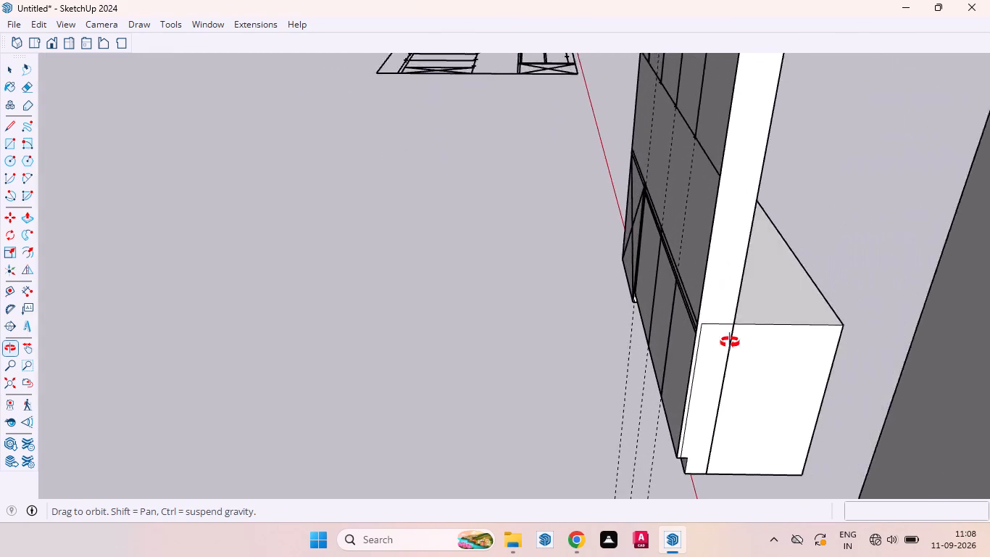
{"action": "middle_click_drag", "start_coordinate": [730, 342], "coordinate": [563, 363]}
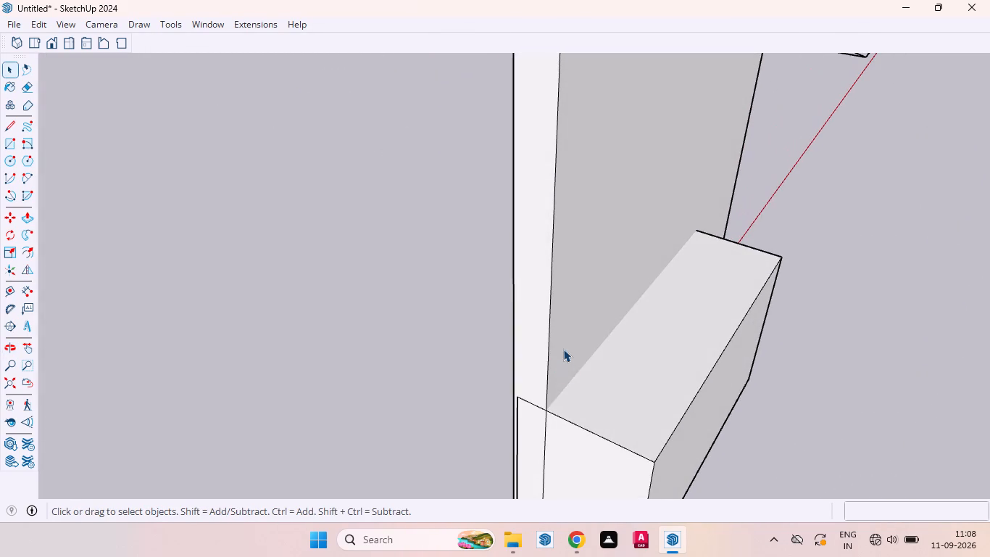
{"action": "scroll", "coordinate": [602, 316], "scroll_direction": "down", "scroll_amount": 4}
{"action": "middle_click_drag", "start_coordinate": [589, 371], "coordinate": [628, 378]}
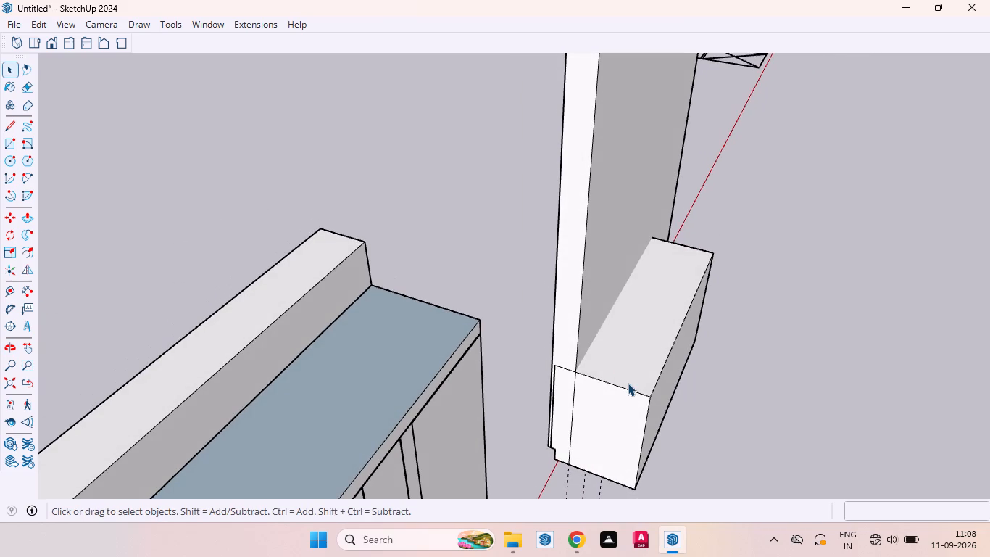
{"action": "key", "text": "d"}
{"action": "scroll", "coordinate": [638, 387], "scroll_direction": "up", "scroll_amount": 5}
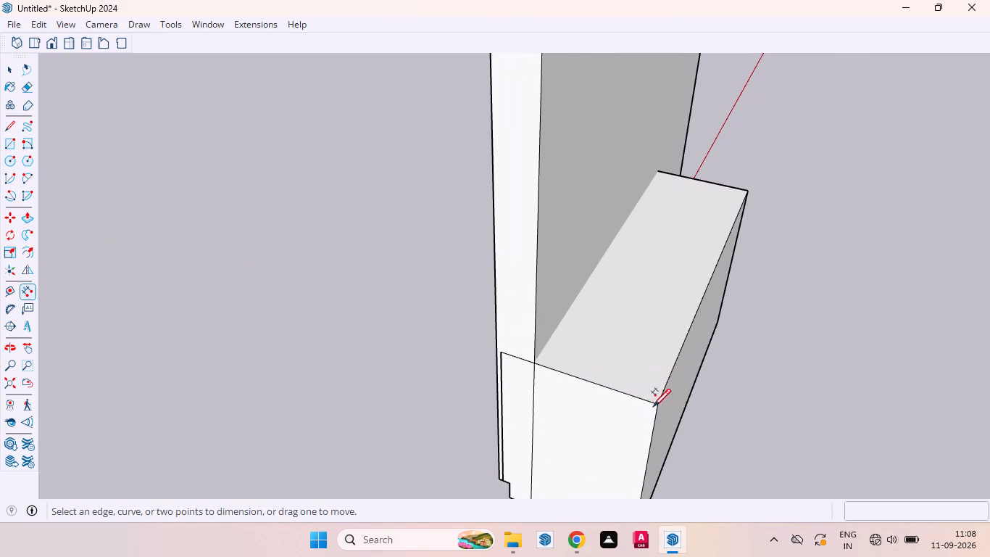
{"action": "left_click", "coordinate": [657, 405]}
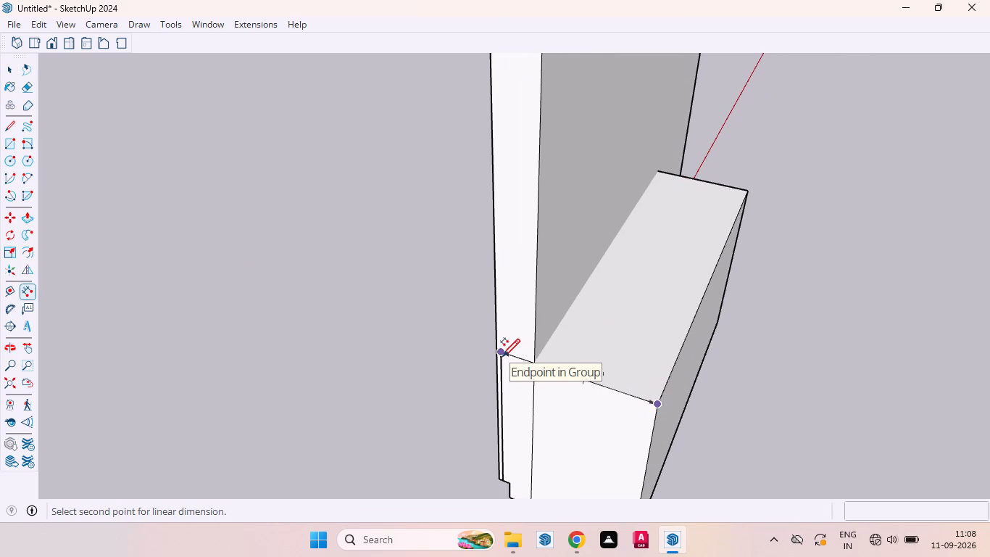
{"action": "scroll", "coordinate": [488, 355], "scroll_direction": "up", "scroll_amount": 2}
{"action": "scroll", "coordinate": [488, 355], "scroll_direction": "down", "scroll_amount": 1}
{"action": "scroll", "coordinate": [488, 355], "scroll_direction": "up", "scroll_amount": 2}
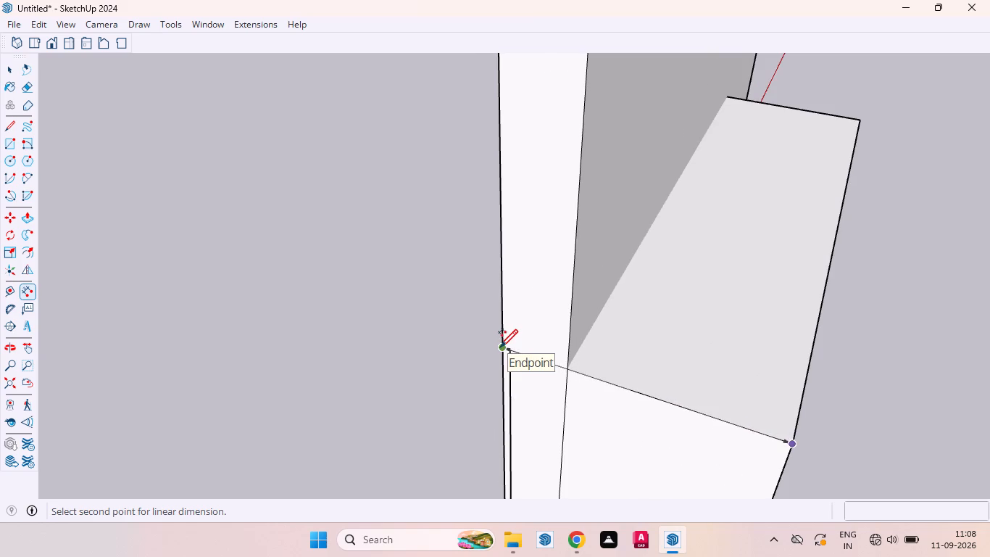
{"action": "left_click", "coordinate": [500, 346]}
{"action": "left_click", "coordinate": [525, 289]}
{"action": "scroll", "coordinate": [710, 302], "scroll_direction": "down", "scroll_amount": 4}
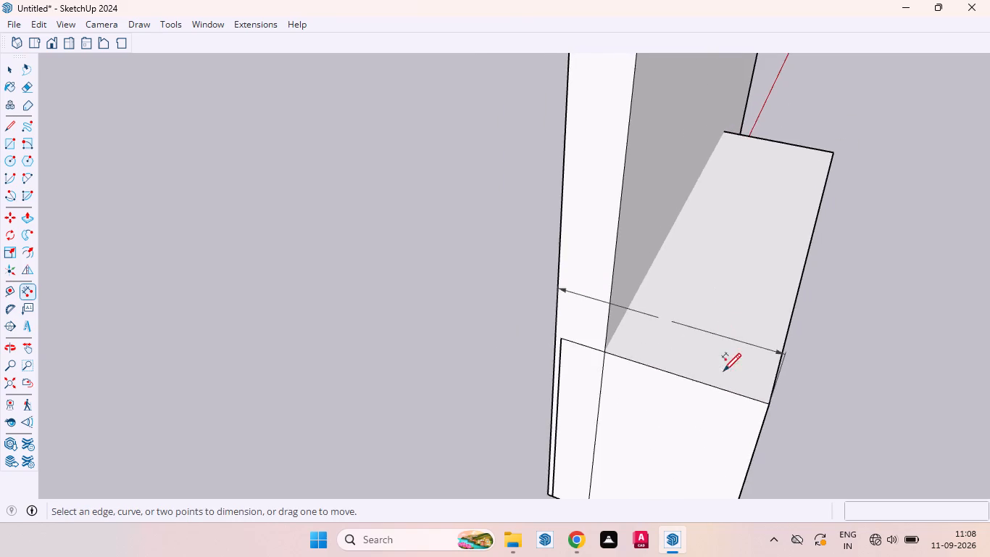
{"action": "middle_click_drag", "start_coordinate": [723, 370], "coordinate": [717, 267]}
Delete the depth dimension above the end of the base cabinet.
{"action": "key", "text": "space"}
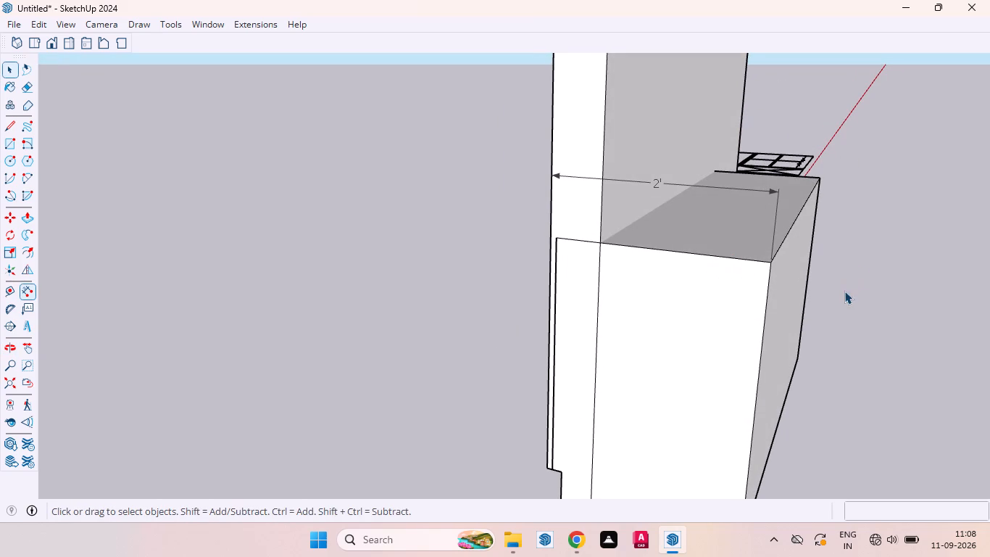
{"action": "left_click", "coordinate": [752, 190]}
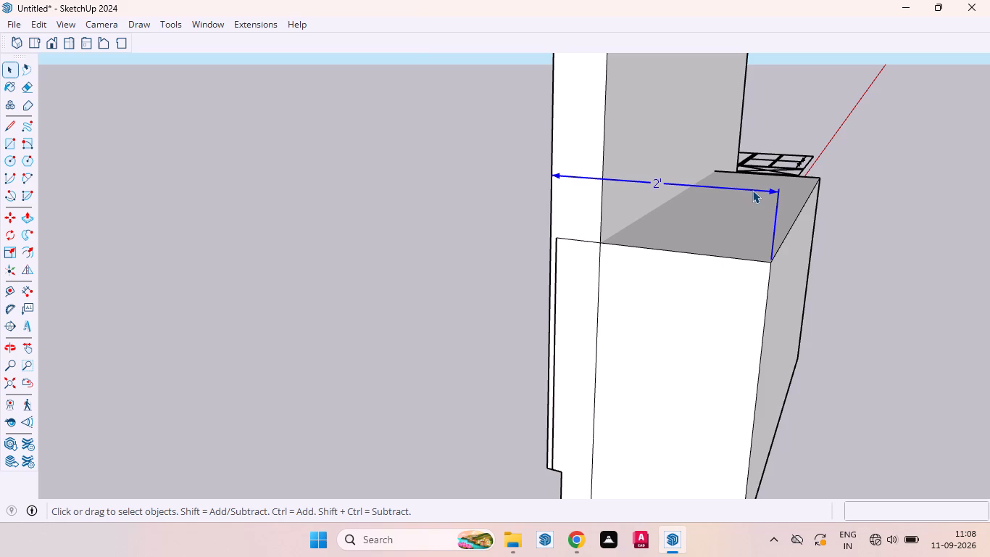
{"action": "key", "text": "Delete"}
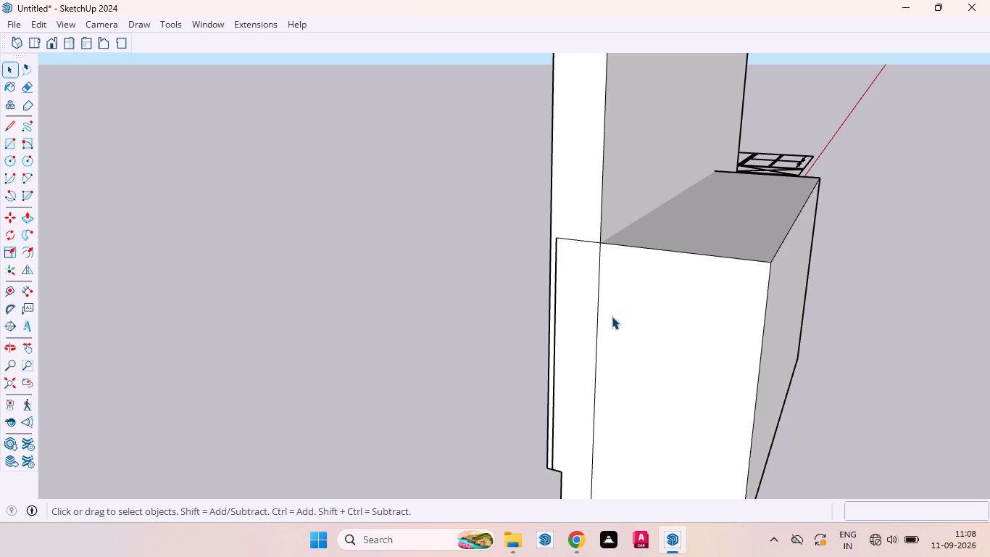
Draw a short edge of about 11/16" from the top front corner of the base cabinet's end to the wall's front edge.
{"action": "key", "text": "l"}
{"action": "scroll", "coordinate": [571, 255], "scroll_direction": "up", "scroll_amount": 5}
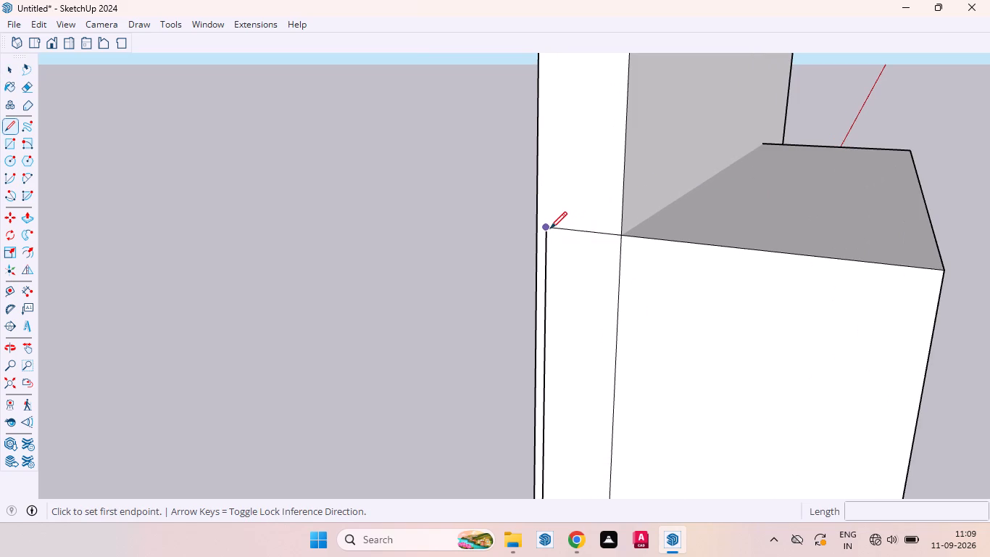
{"action": "left_click", "coordinate": [550, 228]}
{"action": "scroll", "coordinate": [530, 231], "scroll_direction": "up", "scroll_amount": 5}
{"action": "scroll", "coordinate": [530, 231], "scroll_direction": "down", "scroll_amount": 4}
{"action": "scroll", "coordinate": [550, 224], "scroll_direction": "up", "scroll_amount": 3}
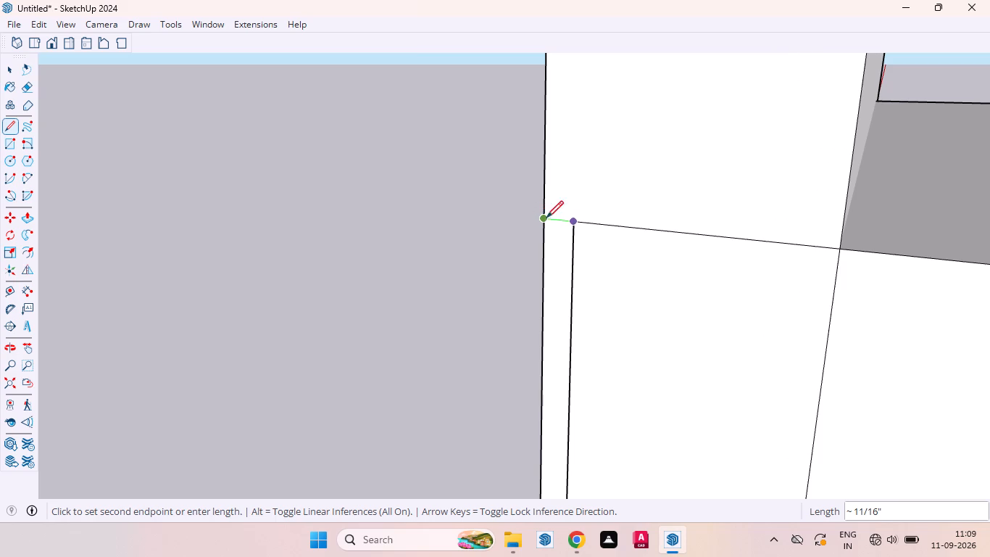
{"action": "left_click", "coordinate": [545, 219]}
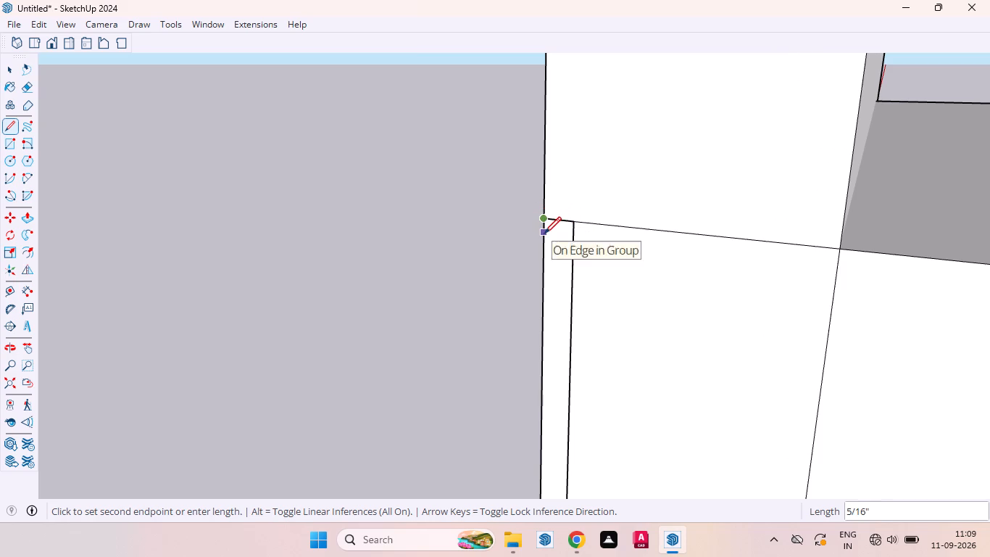
{"action": "key", "text": "space"}
Open the elevation wall group and select its end face to check how the new edge divides it.
{"action": "left_click", "coordinate": [604, 179]}
{"action": "scroll", "coordinate": [542, 277], "scroll_direction": "down", "scroll_amount": 5}
{"action": "scroll", "coordinate": [612, 285], "scroll_direction": "down", "scroll_amount": 5}
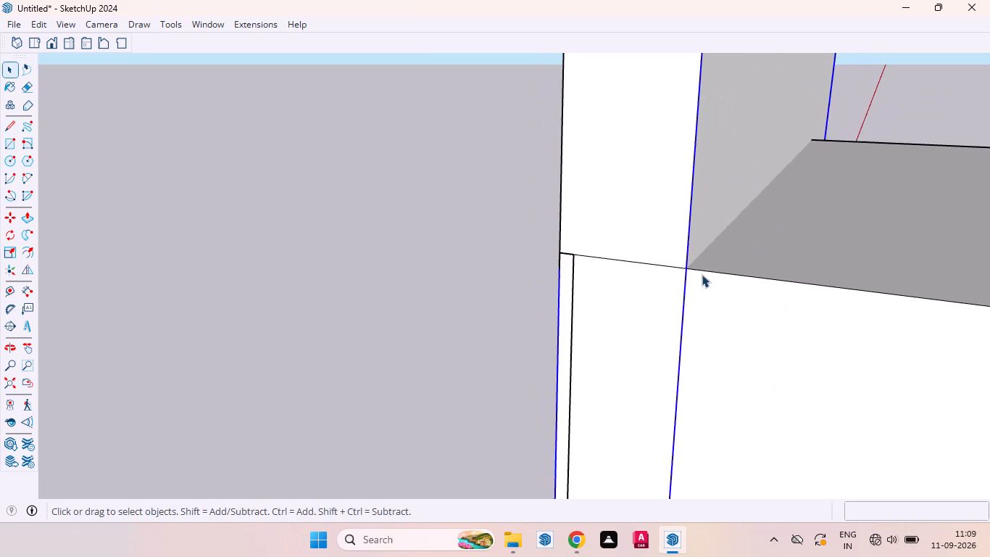
{"action": "double_click", "coordinate": [638, 230]}
{"action": "left_click", "coordinate": [630, 230]}
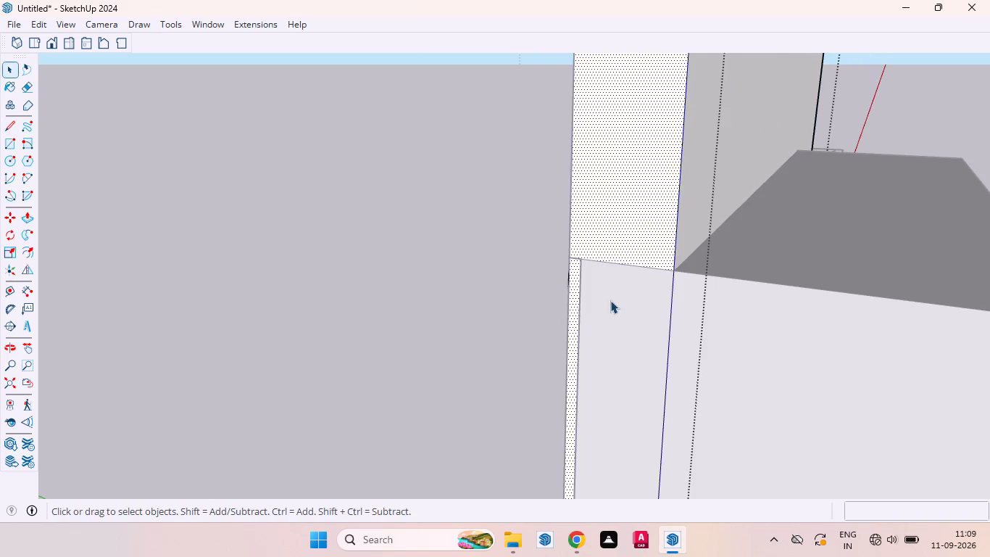
Open the base cabinet group and draw a line from its end's top front corner to the wall's front edge.
{"action": "scroll", "coordinate": [613, 257], "scroll_direction": "down", "scroll_amount": 11}
{"action": "double_click", "coordinate": [691, 317]}
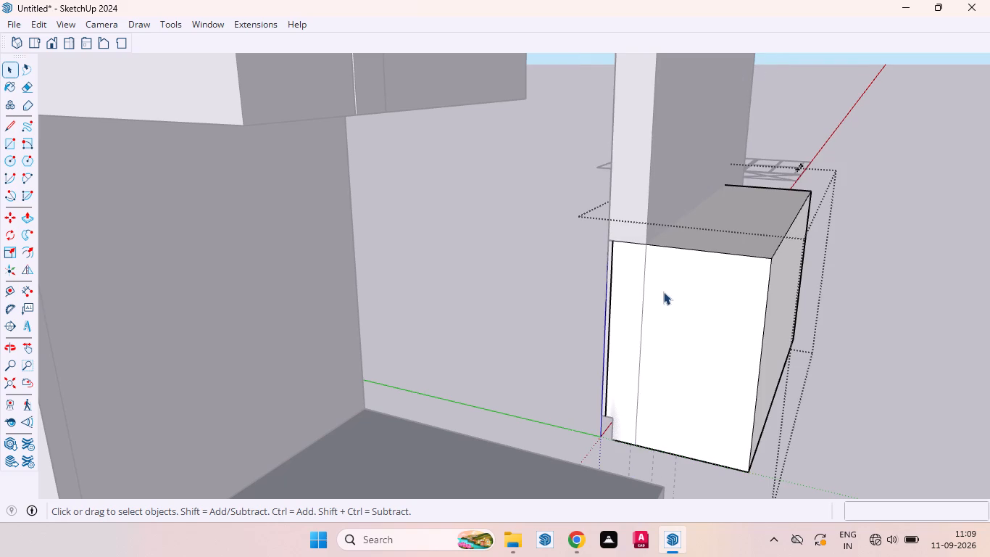
{"action": "scroll", "coordinate": [623, 245], "scroll_direction": "up", "scroll_amount": 9}
{"action": "left_click", "coordinate": [657, 276]}
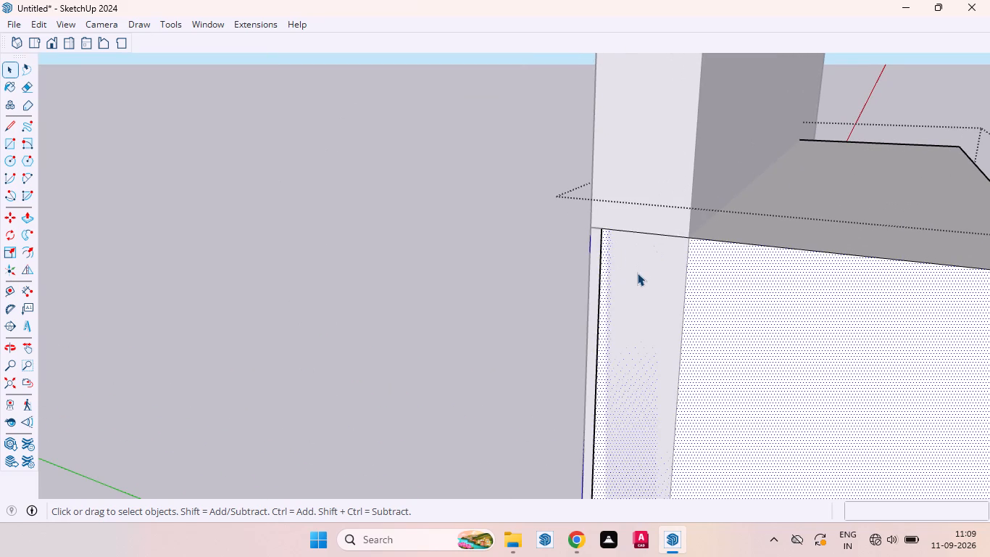
{"action": "key", "text": "l"}
{"action": "scroll", "coordinate": [623, 230], "scroll_direction": "up", "scroll_amount": 4}
{"action": "left_click", "coordinate": [591, 232]}
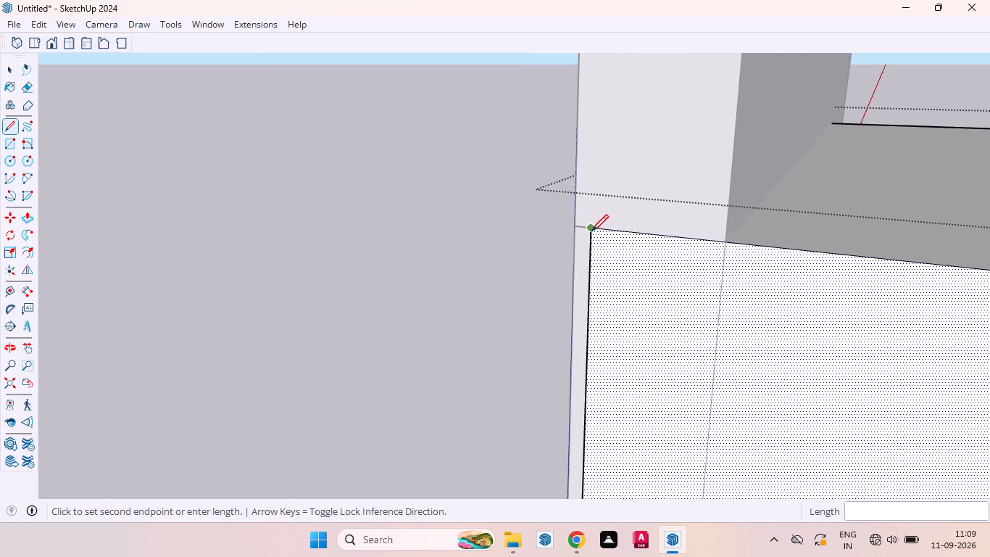
{"action": "left_click", "coordinate": [572, 226]}
{"action": "key", "text": "space"}
Open the elevation wall group, select its end face with connected geometry, examine it from the front, and close the group.
{"action": "left_click", "coordinate": [581, 256]}
{"action": "double_click", "coordinate": [581, 256]}
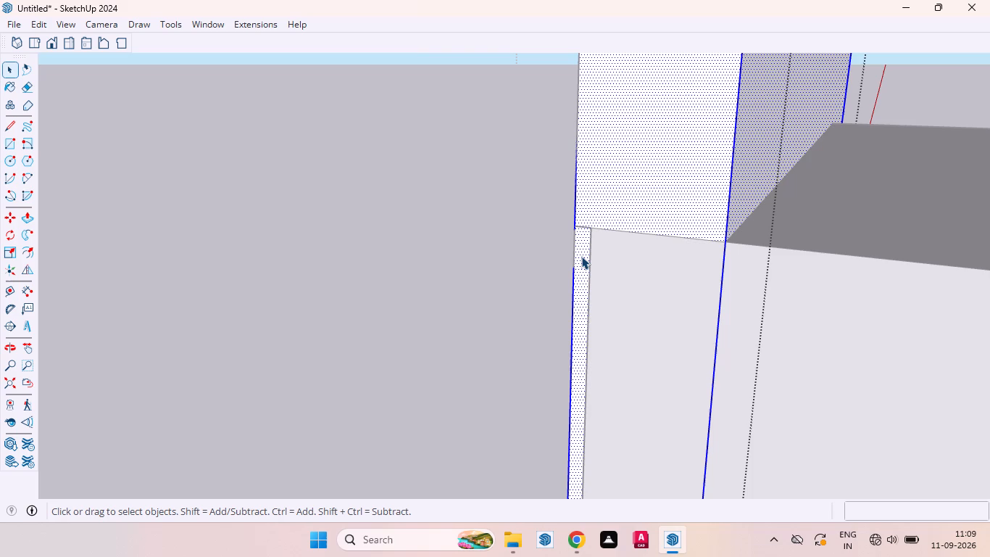
{"action": "middle_click_drag", "start_coordinate": [581, 260], "coordinate": [805, 314]}
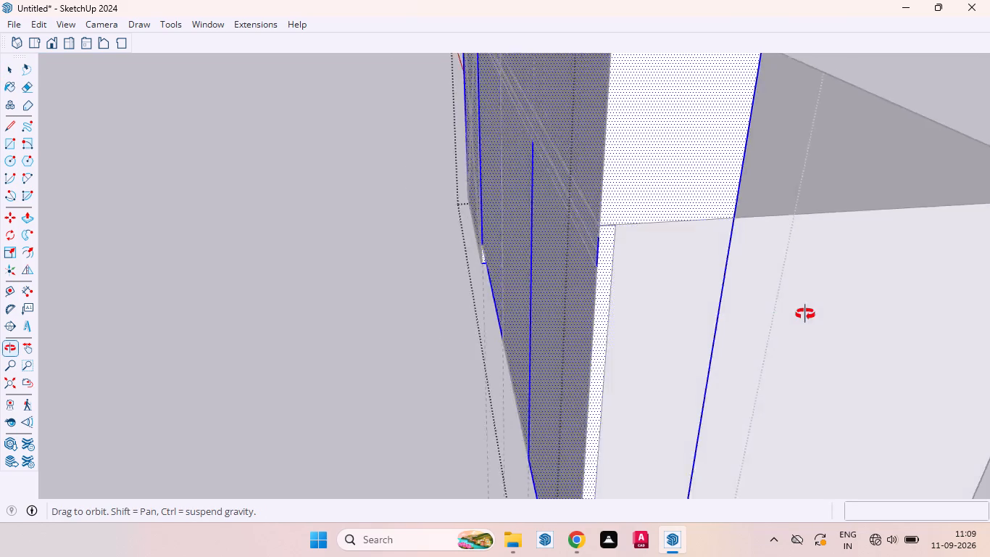
{"action": "middle_click_drag", "start_coordinate": [805, 314], "coordinate": [831, 313]}
{"action": "scroll", "coordinate": [560, 309], "scroll_direction": "down", "scroll_amount": 18}
{"action": "scroll", "coordinate": [556, 379], "scroll_direction": "down", "scroll_amount": 6}
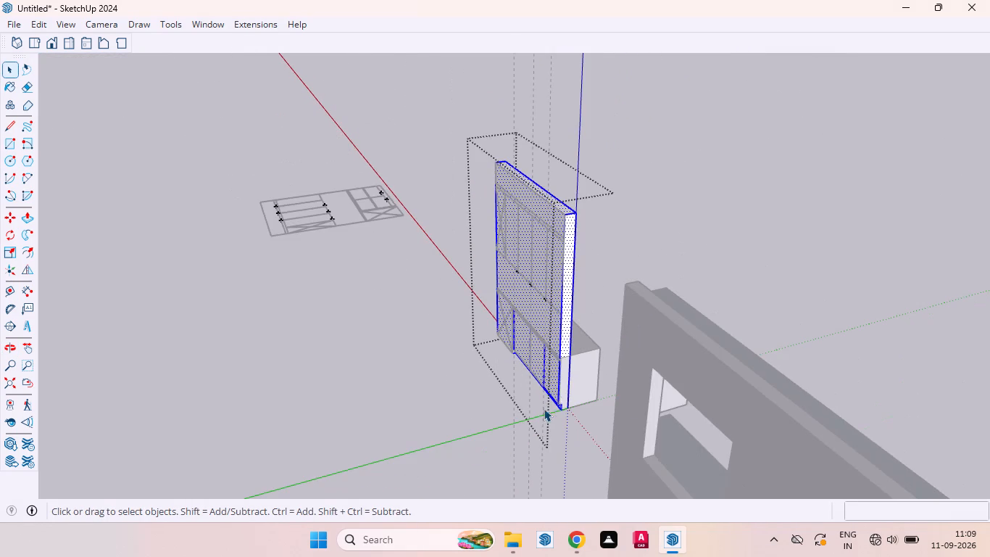
{"action": "left_click", "coordinate": [664, 249]}
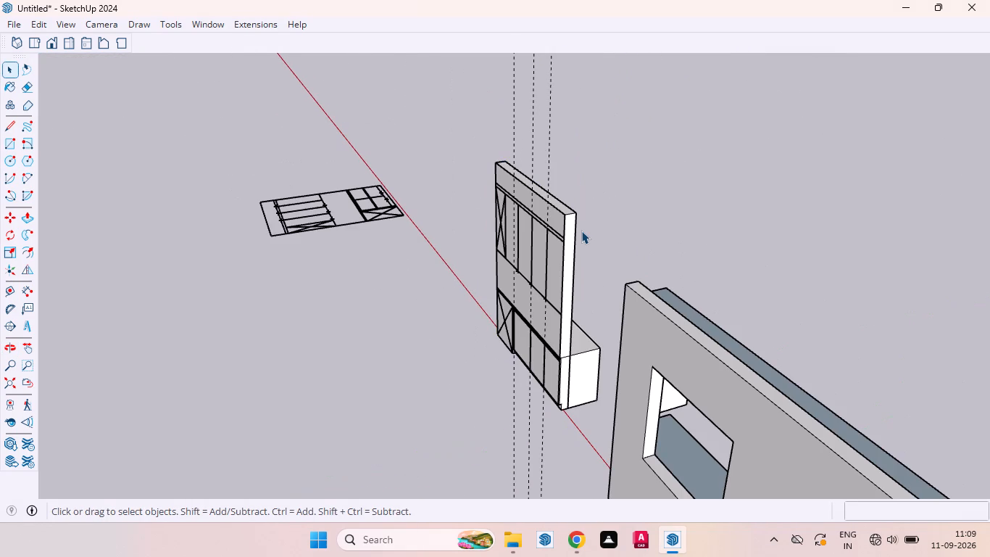
Explode the elevation wall group and check its end face and edges by selecting them individually.
{"action": "left_click", "coordinate": [570, 268]}
{"action": "right_click", "coordinate": [570, 268]}
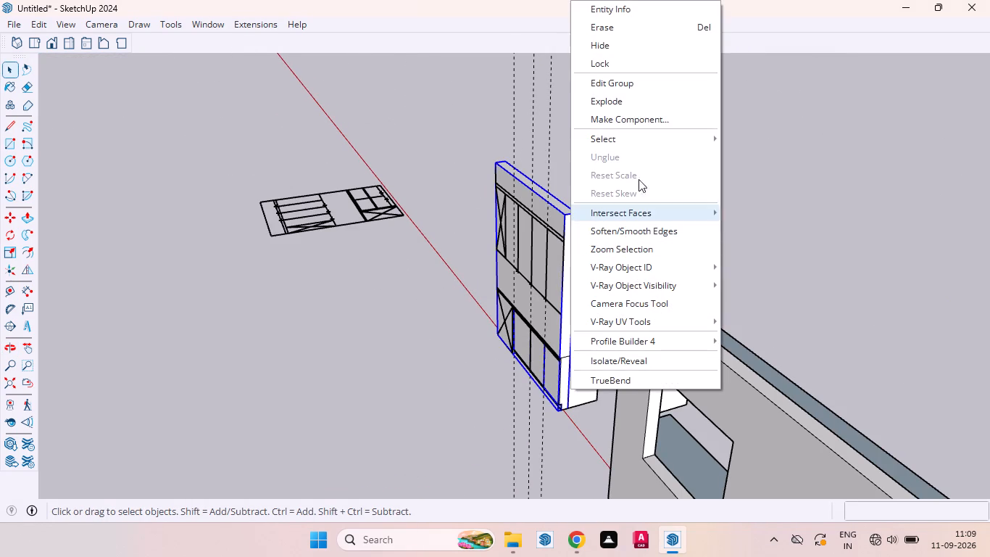
{"action": "left_click", "coordinate": [622, 103]}
{"action": "left_click", "coordinate": [612, 265]}
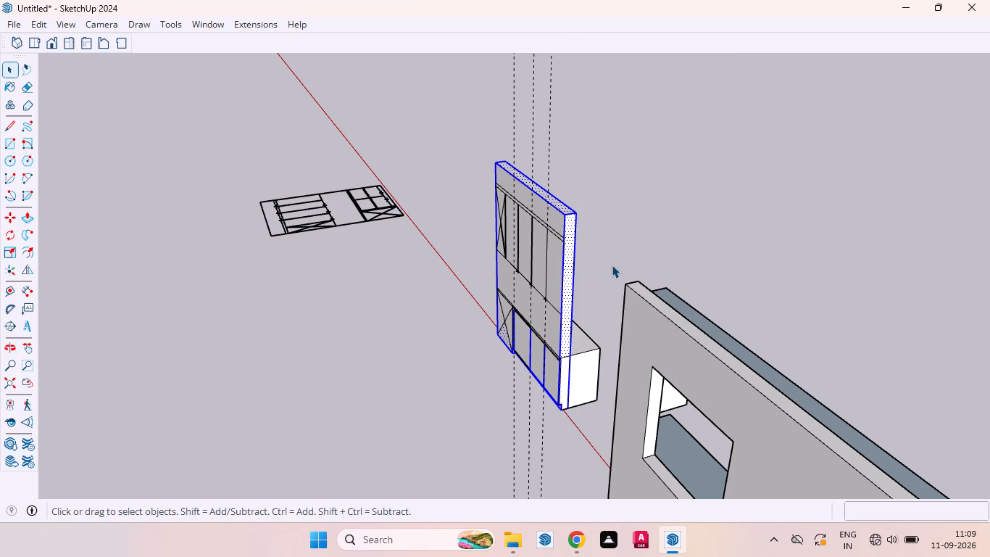
{"action": "left_click", "coordinate": [563, 317]}
{"action": "left_click", "coordinate": [570, 315]}
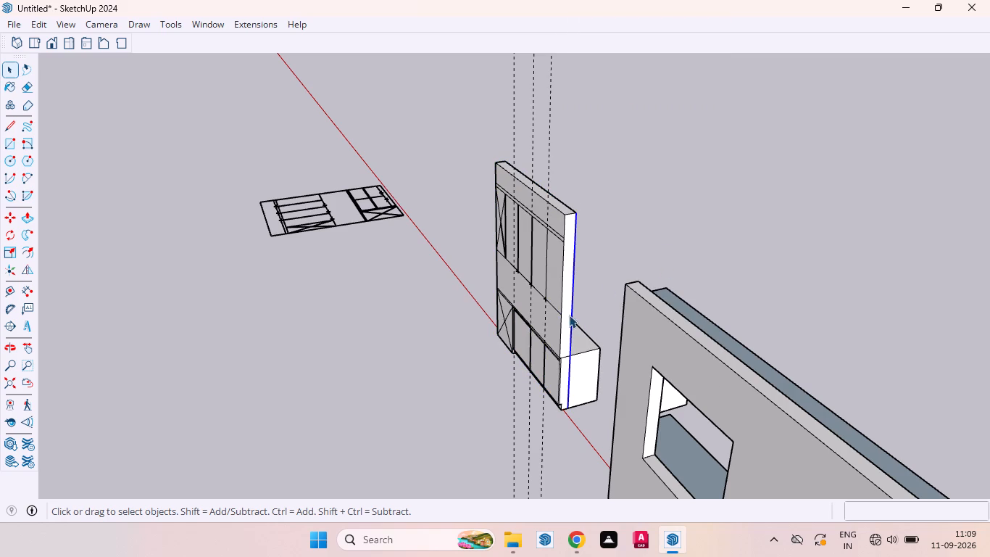
{"action": "left_click", "coordinate": [565, 312]}
{"action": "left_click", "coordinate": [597, 269]}
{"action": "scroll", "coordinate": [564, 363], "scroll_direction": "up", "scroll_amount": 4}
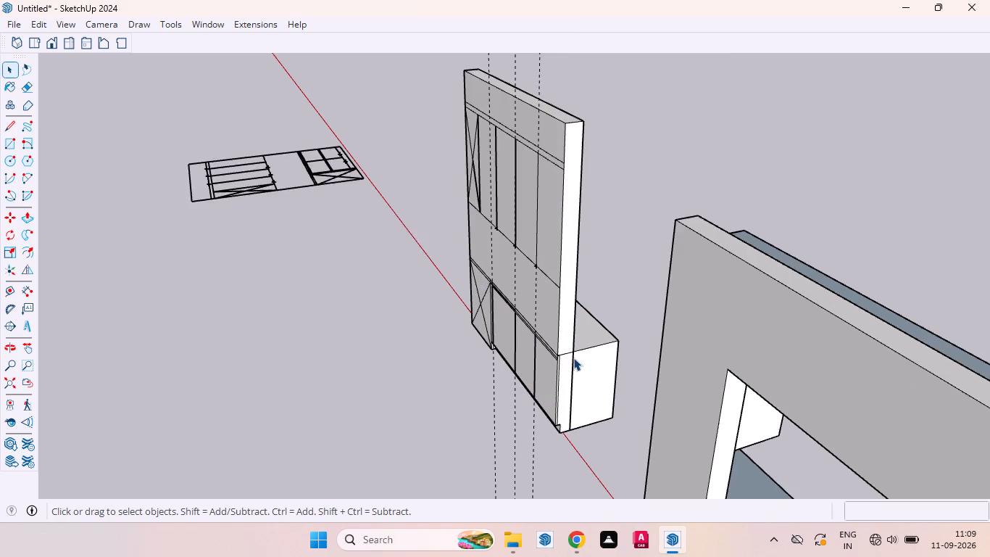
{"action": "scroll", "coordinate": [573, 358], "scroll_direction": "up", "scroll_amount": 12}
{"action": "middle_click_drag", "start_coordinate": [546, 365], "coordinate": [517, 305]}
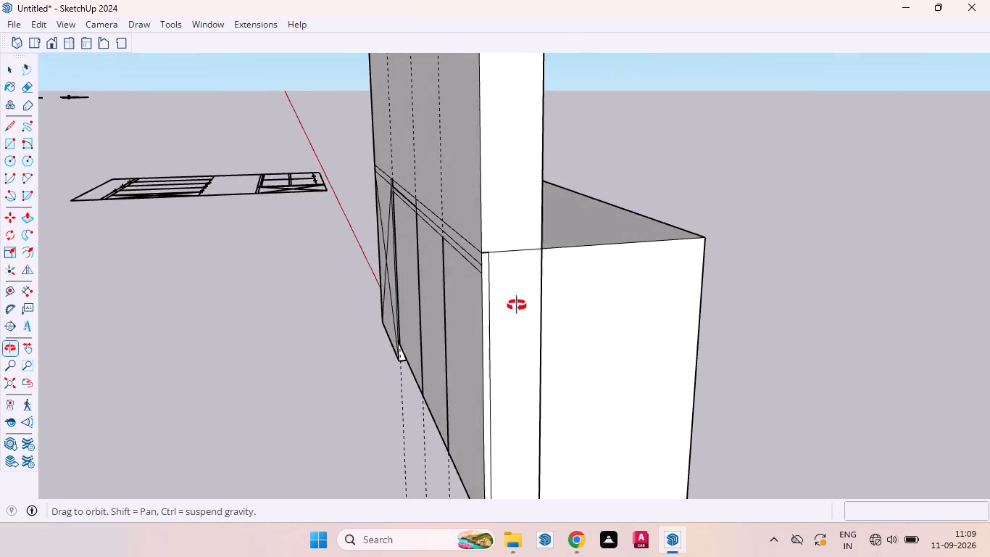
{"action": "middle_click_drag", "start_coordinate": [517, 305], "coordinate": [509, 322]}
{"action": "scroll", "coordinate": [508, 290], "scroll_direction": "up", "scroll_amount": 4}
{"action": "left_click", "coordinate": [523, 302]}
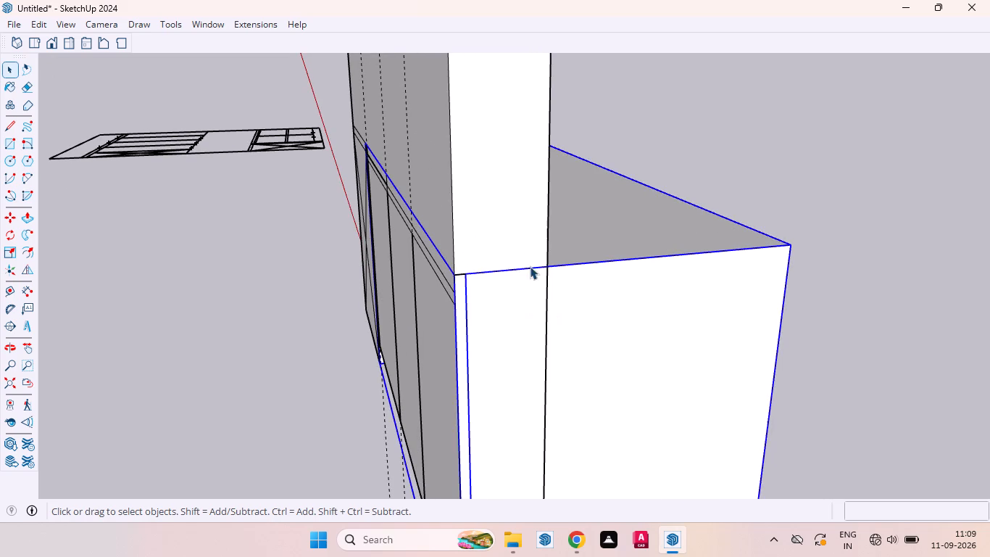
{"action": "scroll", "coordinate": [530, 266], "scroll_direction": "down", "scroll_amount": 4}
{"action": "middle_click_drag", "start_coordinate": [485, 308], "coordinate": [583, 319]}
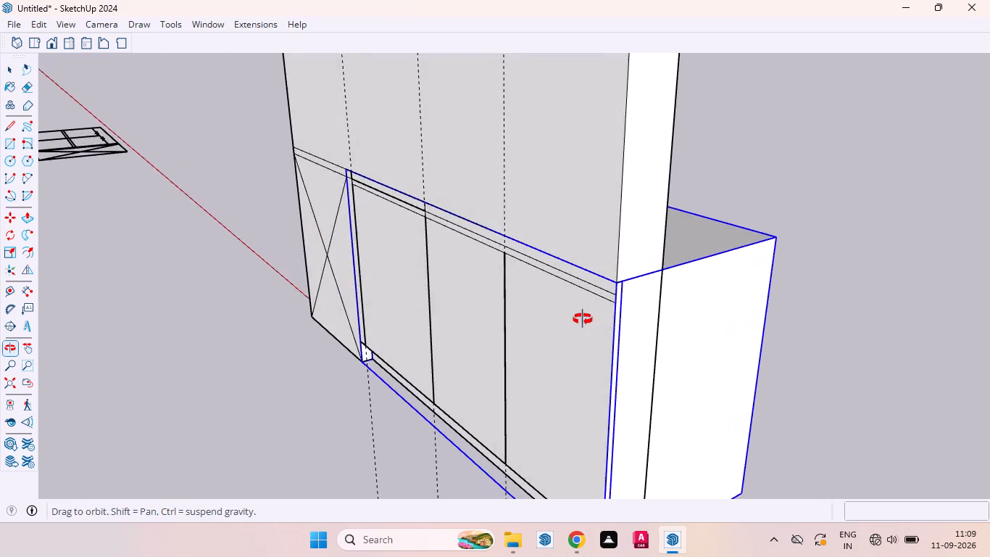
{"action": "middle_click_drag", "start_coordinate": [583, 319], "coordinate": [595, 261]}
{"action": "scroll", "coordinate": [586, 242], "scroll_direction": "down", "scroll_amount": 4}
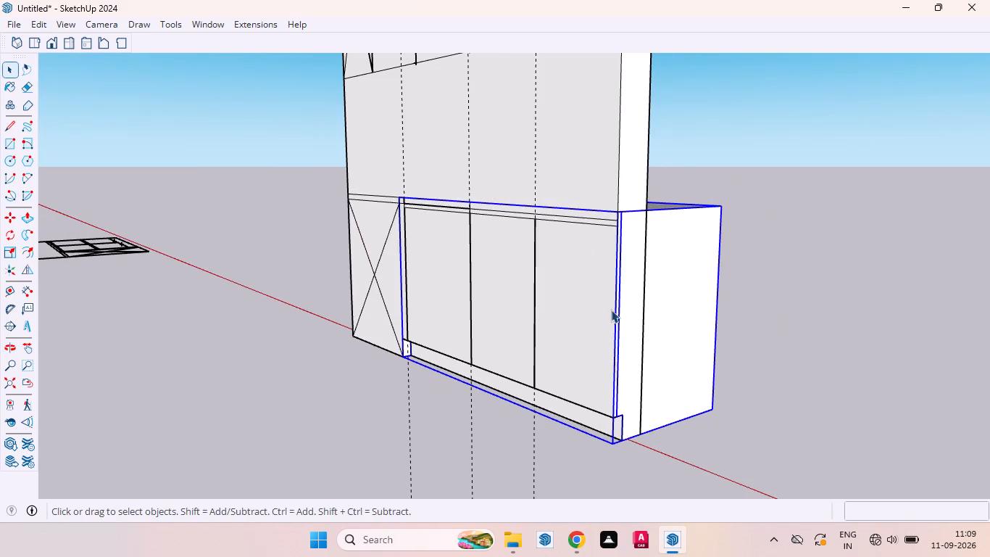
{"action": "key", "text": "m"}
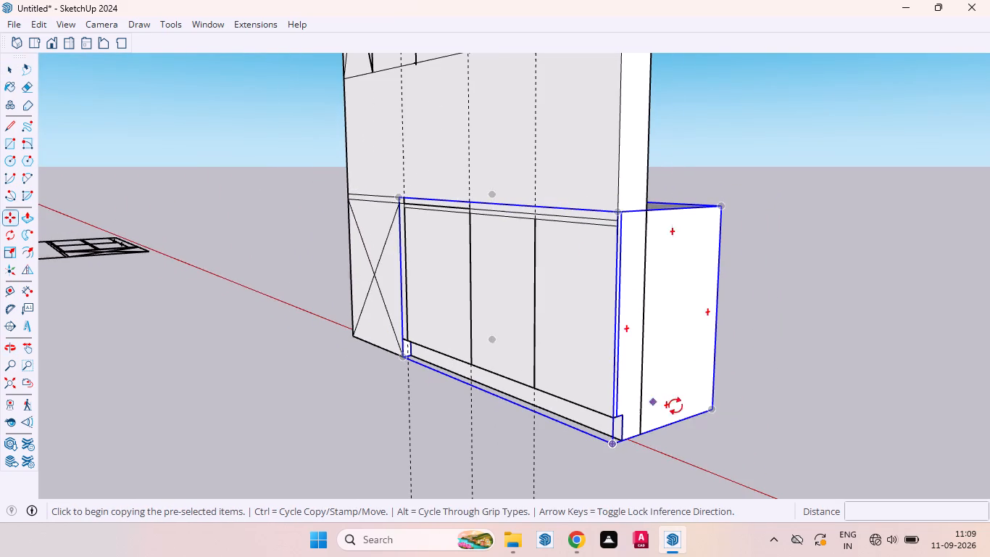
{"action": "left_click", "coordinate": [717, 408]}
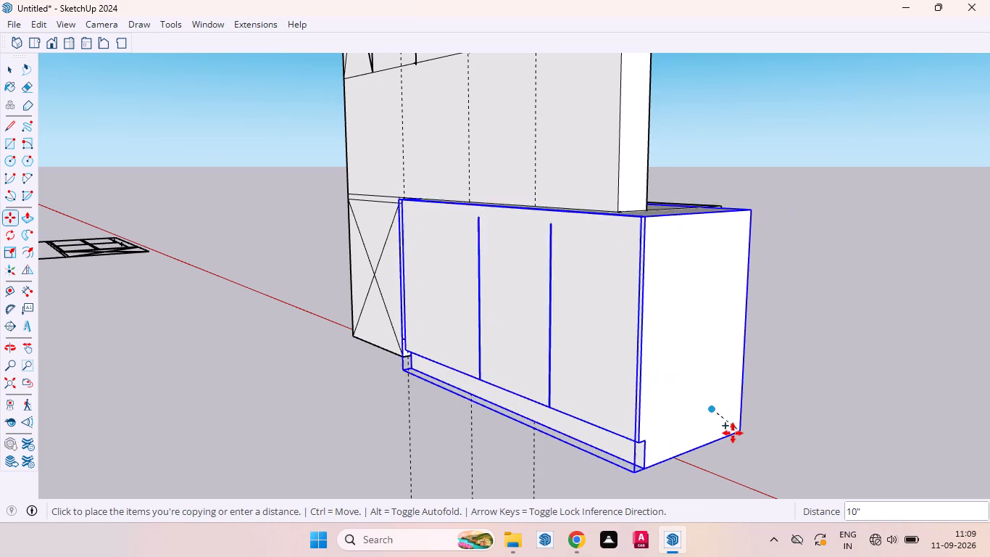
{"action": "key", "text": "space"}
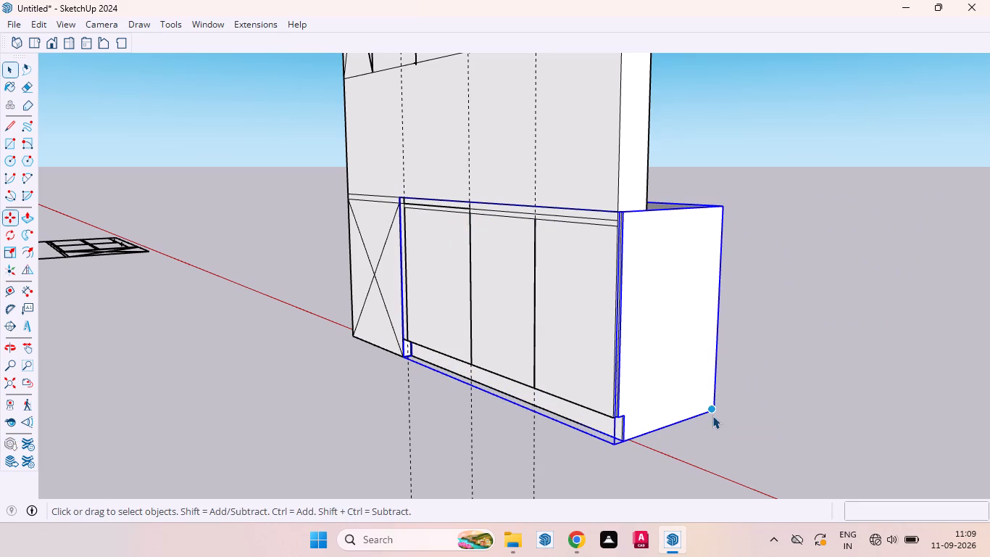
Examine the base cabinet's front and select the first door face and the strip above it to check their boundaries.
{"action": "scroll", "coordinate": [617, 214], "scroll_direction": "up", "scroll_amount": 5}
{"action": "middle_click_drag", "start_coordinate": [628, 243], "coordinate": [659, 264]}
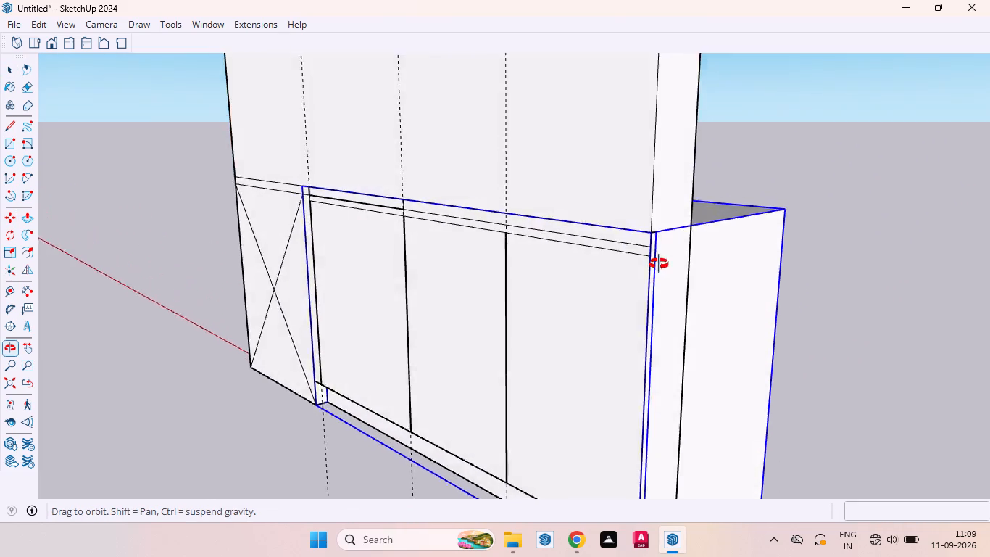
{"action": "middle_click_drag", "start_coordinate": [659, 264], "coordinate": [868, 277]}
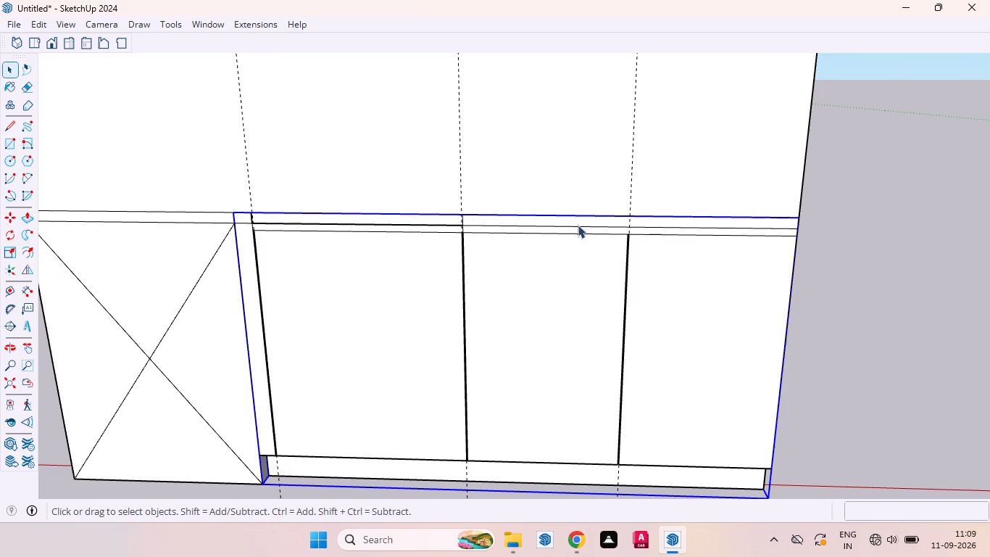
{"action": "scroll", "coordinate": [517, 228], "scroll_direction": "up", "scroll_amount": 5}
{"action": "middle_click_drag", "start_coordinate": [459, 228], "coordinate": [557, 219]}
{"action": "scroll", "coordinate": [596, 189], "scroll_direction": "down", "scroll_amount": 5}
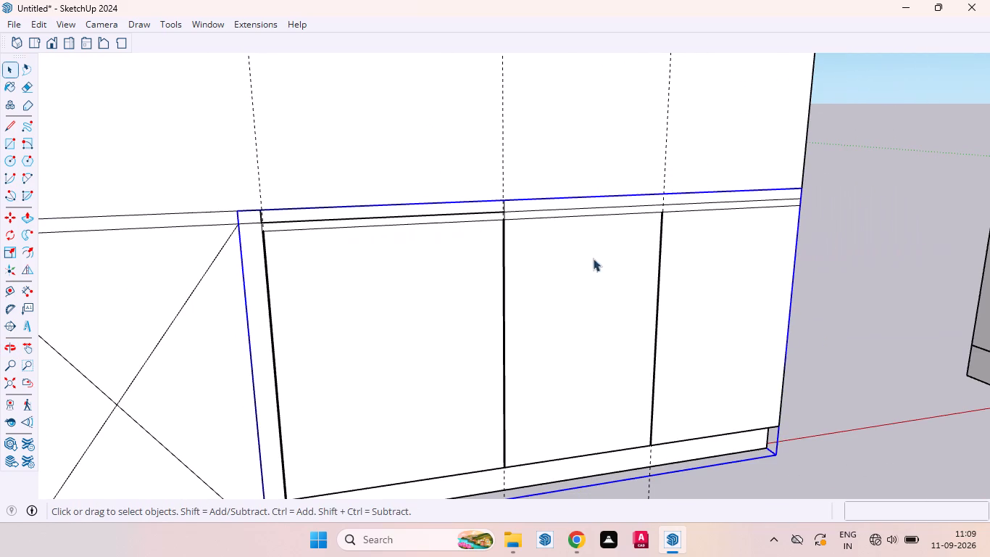
{"action": "left_click", "coordinate": [418, 269]}
{"action": "scroll", "coordinate": [328, 207], "scroll_direction": "up", "scroll_amount": 9}
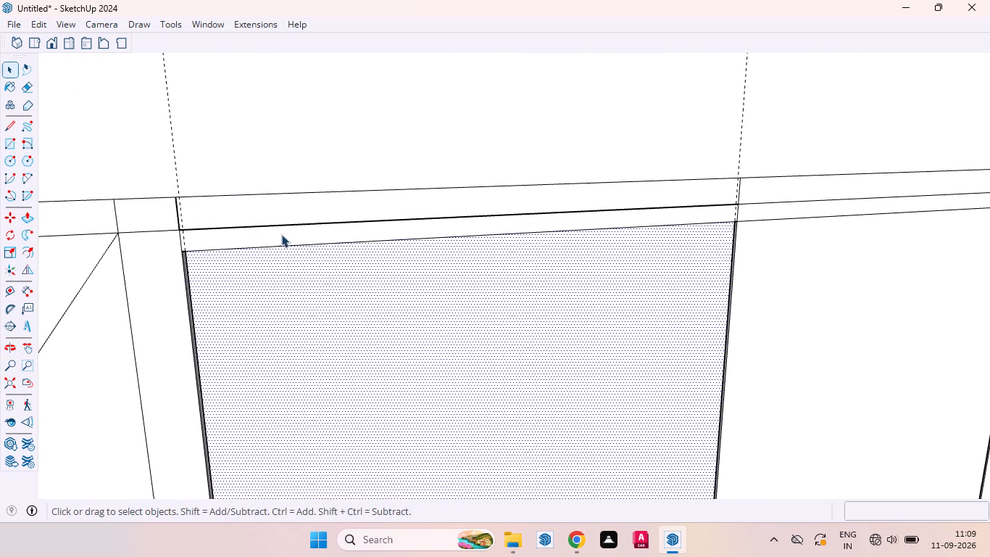
{"action": "left_click", "coordinate": [233, 238]}
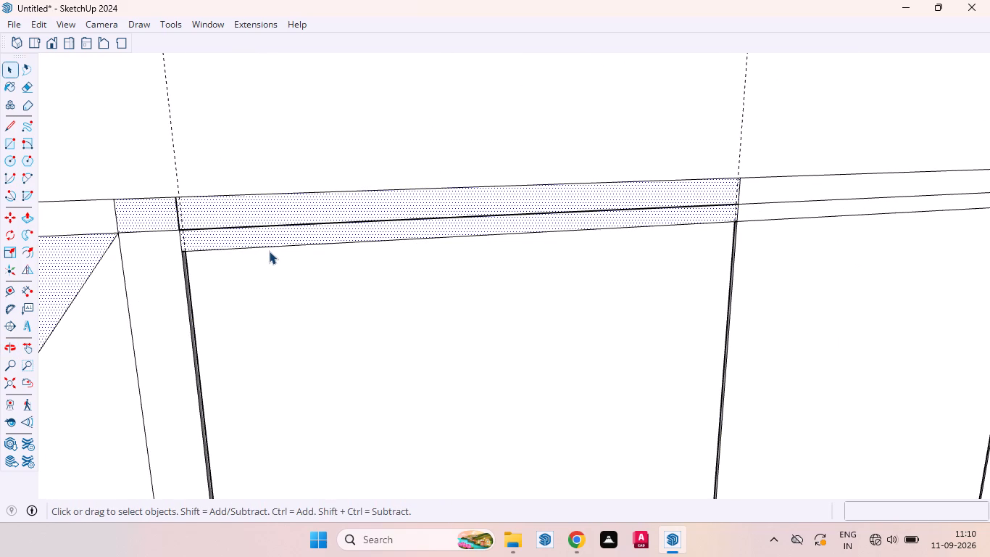
Draw a 4' 11 1/2" by about 13/16" rectangle over the narrow band above the doors, from the first door to the wall's end.
{"action": "key", "text": "r"}
{"action": "scroll", "coordinate": [152, 216], "scroll_direction": "up", "scroll_amount": 3}
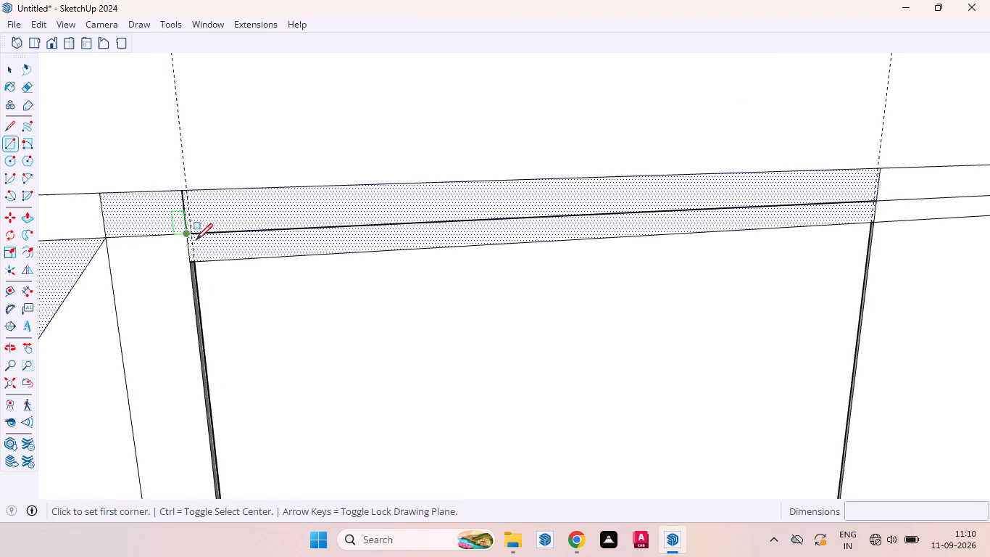
{"action": "scroll", "coordinate": [196, 240], "scroll_direction": "up", "scroll_amount": 4}
{"action": "scroll", "coordinate": [196, 240], "scroll_direction": "down", "scroll_amount": 1}
{"action": "left_click", "coordinate": [186, 232]}
{"action": "scroll", "coordinate": [169, 319], "scroll_direction": "down", "scroll_amount": 7}
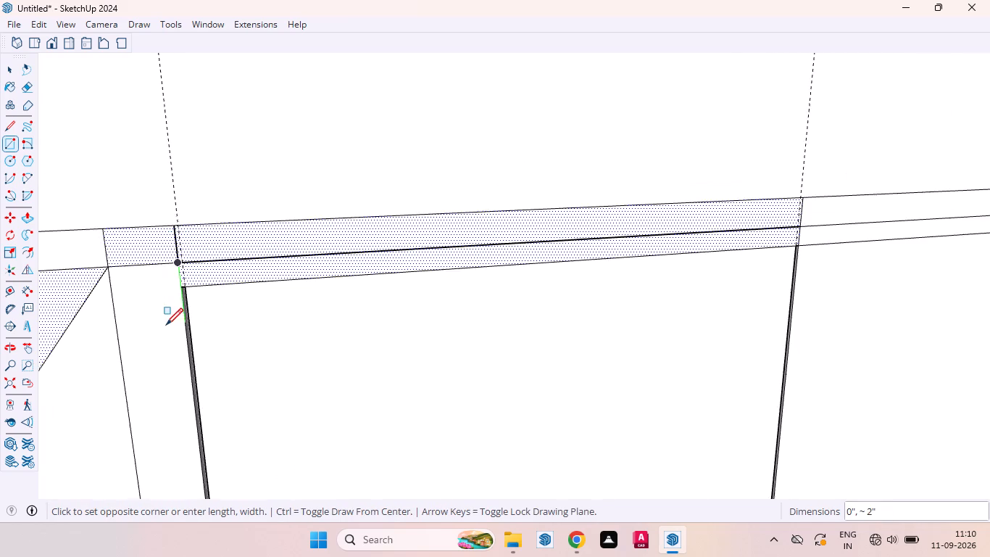
{"action": "scroll", "coordinate": [166, 325], "scroll_direction": "up", "scroll_amount": 1}
{"action": "scroll", "coordinate": [166, 325], "scroll_direction": "down", "scroll_amount": 9}
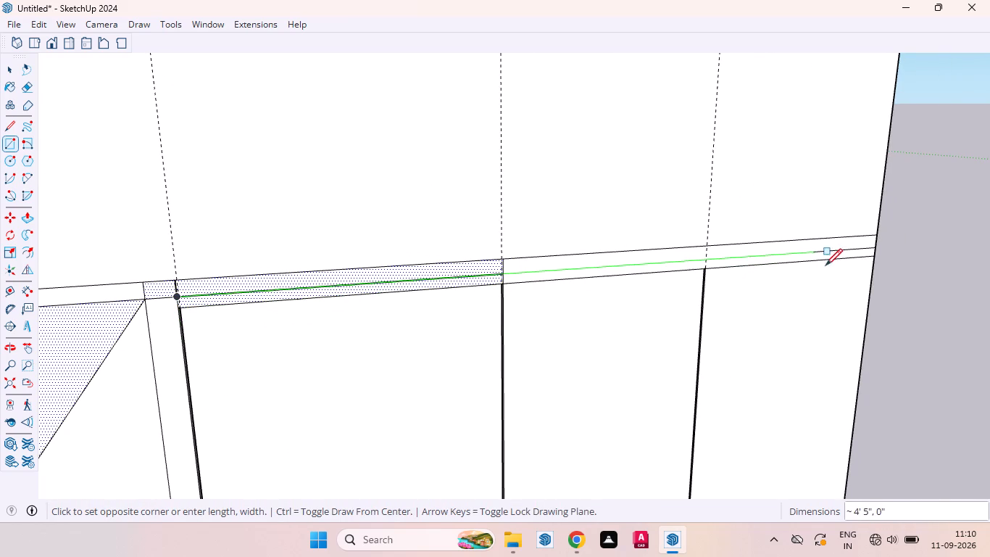
{"action": "left_click", "coordinate": [877, 257]}
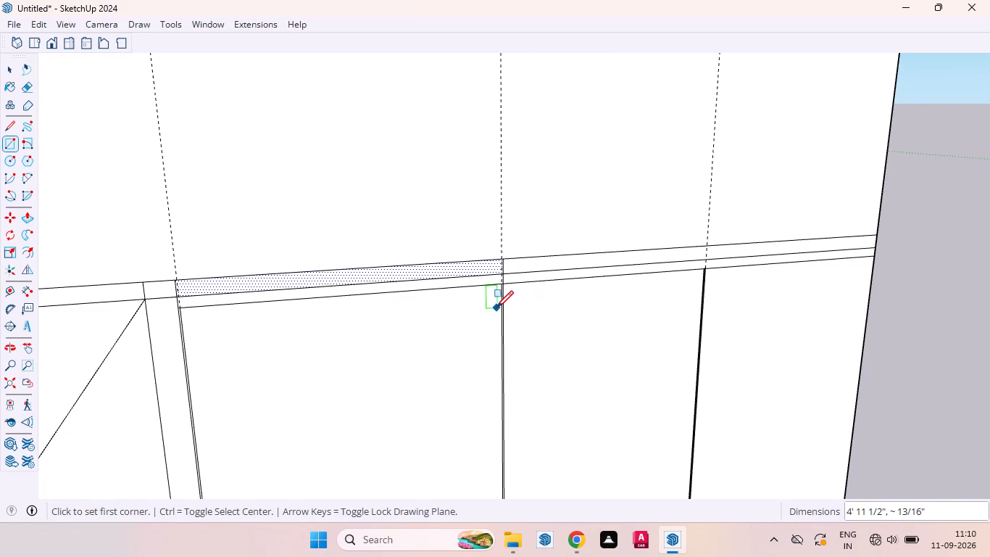
{"action": "key", "text": "space"}
Examine the band above the cabinet doors up close, and view the cabinet from its end.
{"action": "scroll", "coordinate": [524, 272], "scroll_direction": "up", "scroll_amount": 12}
{"action": "scroll", "coordinate": [504, 268], "scroll_direction": "down", "scroll_amount": 2}
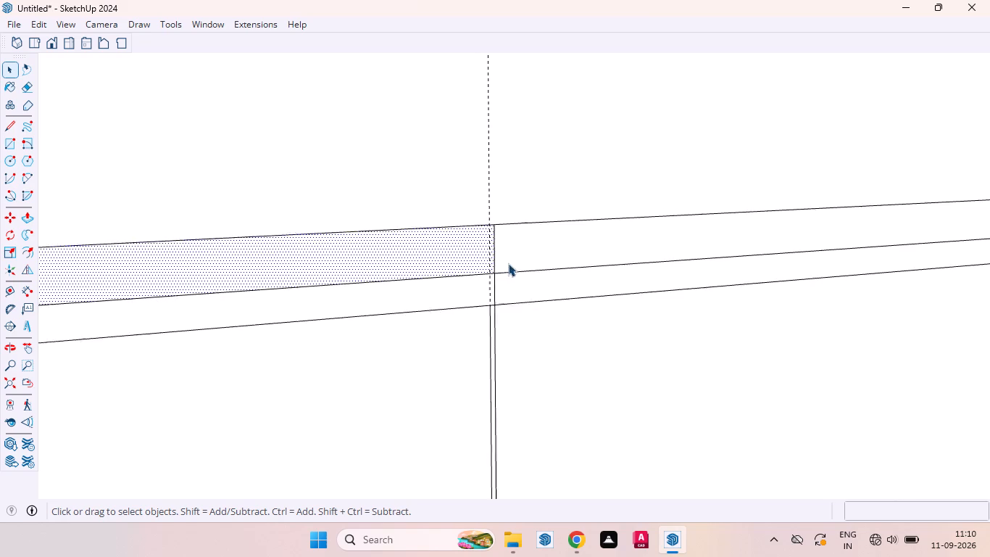
{"action": "scroll", "coordinate": [508, 263], "scroll_direction": "down", "scroll_amount": 16}
{"action": "middle_click_drag", "start_coordinate": [632, 276], "coordinate": [378, 313]}
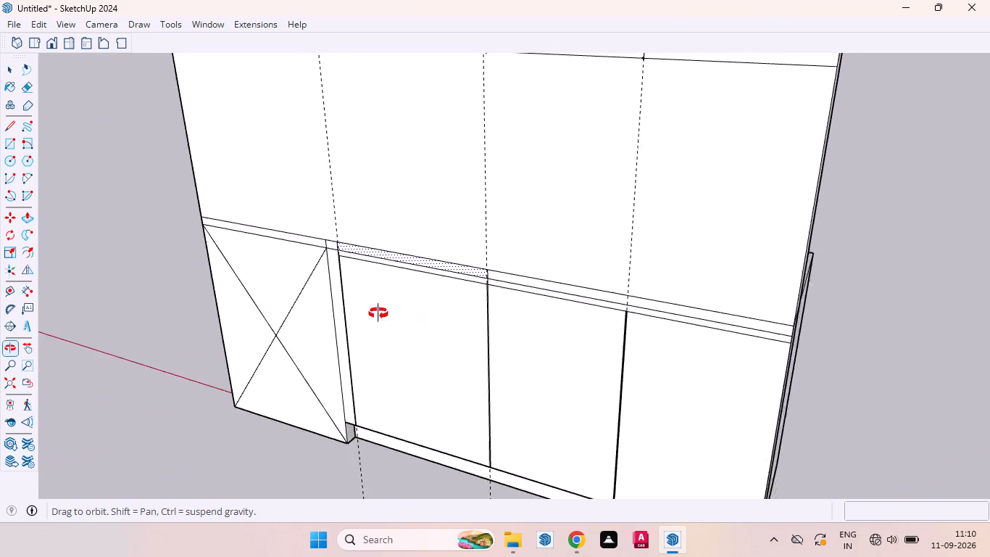
{"action": "middle_click_drag", "start_coordinate": [378, 313], "coordinate": [311, 269]}
{"action": "scroll", "coordinate": [343, 258], "scroll_direction": "right", "scroll_amount": 1}
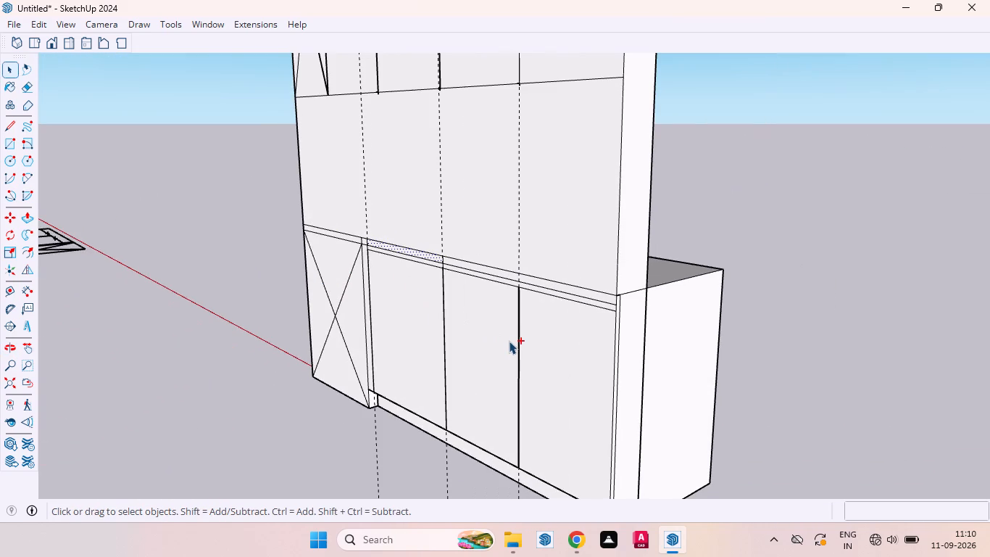
Undo the last edit to the band above the base cabinet doors and clear the selection.
{"action": "key", "text": "ctrl+z"}
{"action": "key", "text": "space"}
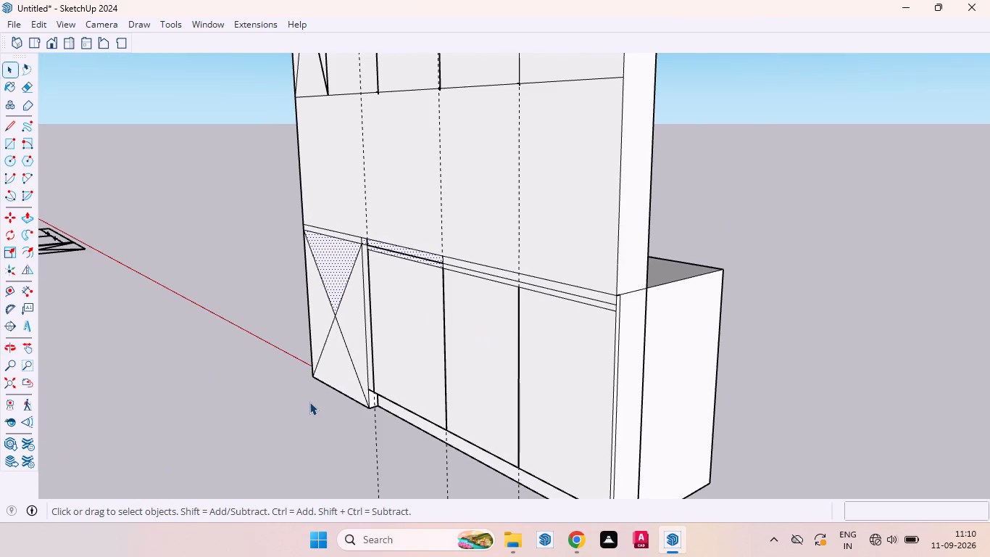
{"action": "left_click", "coordinate": [309, 402]}
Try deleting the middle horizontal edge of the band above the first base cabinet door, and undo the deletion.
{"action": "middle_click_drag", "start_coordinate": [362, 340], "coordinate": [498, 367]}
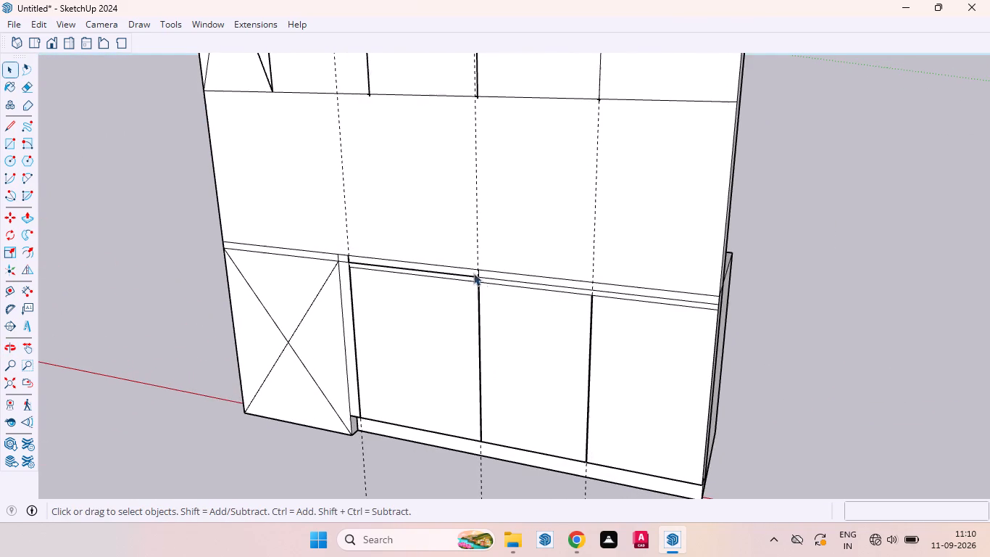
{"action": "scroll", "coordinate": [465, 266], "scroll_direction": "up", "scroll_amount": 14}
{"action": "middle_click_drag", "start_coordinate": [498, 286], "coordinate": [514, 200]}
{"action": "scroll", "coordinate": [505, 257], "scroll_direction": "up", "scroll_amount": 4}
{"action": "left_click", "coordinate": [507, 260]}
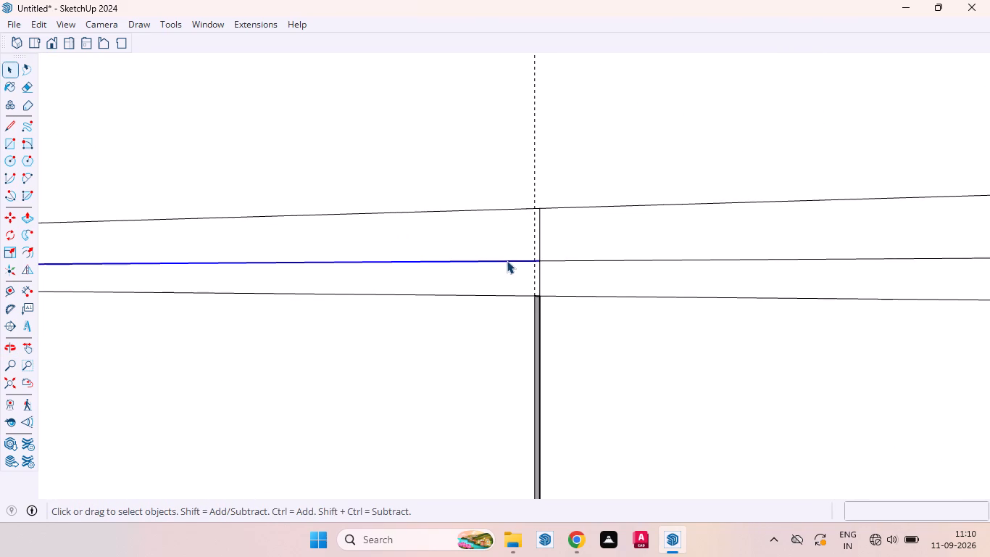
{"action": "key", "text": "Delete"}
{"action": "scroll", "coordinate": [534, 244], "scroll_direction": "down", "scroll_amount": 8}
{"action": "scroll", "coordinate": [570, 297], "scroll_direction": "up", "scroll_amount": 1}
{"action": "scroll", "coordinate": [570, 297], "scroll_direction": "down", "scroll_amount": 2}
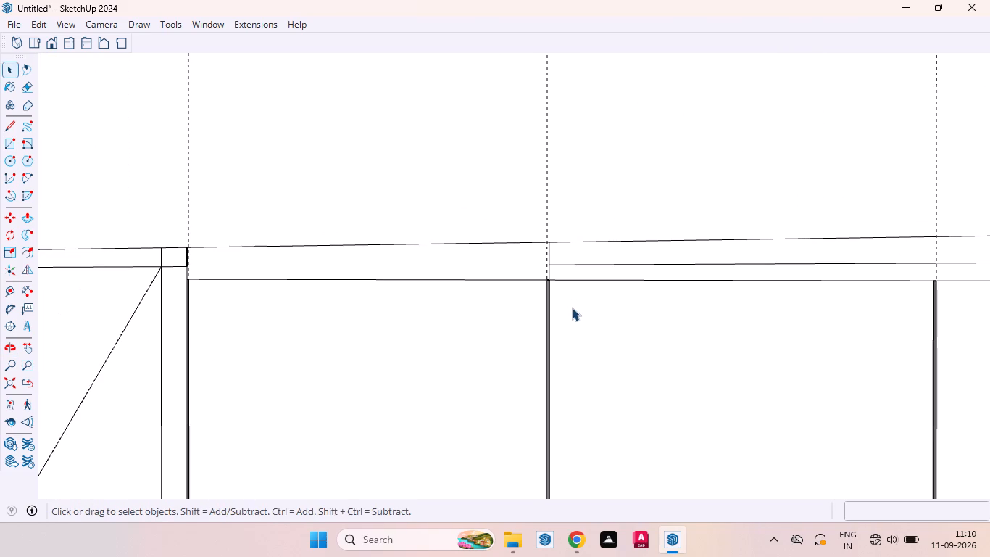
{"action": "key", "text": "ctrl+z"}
Delete the two short vertical edges that split the band and the strip below it between the first and second base doors.
{"action": "scroll", "coordinate": [544, 231], "scroll_direction": "up", "scroll_amount": 8}
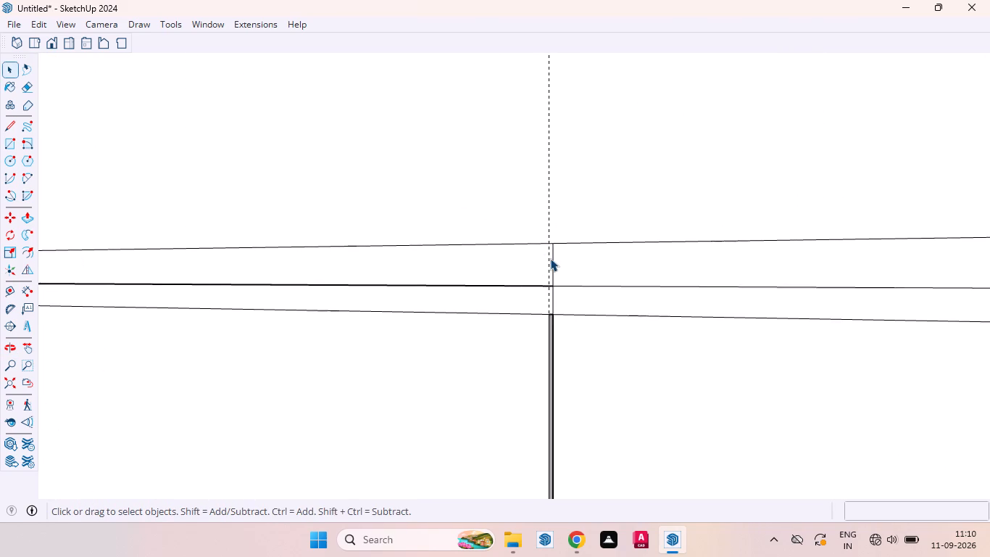
{"action": "scroll", "coordinate": [550, 258], "scroll_direction": "up", "scroll_amount": 2}
{"action": "left_click", "coordinate": [554, 260]}
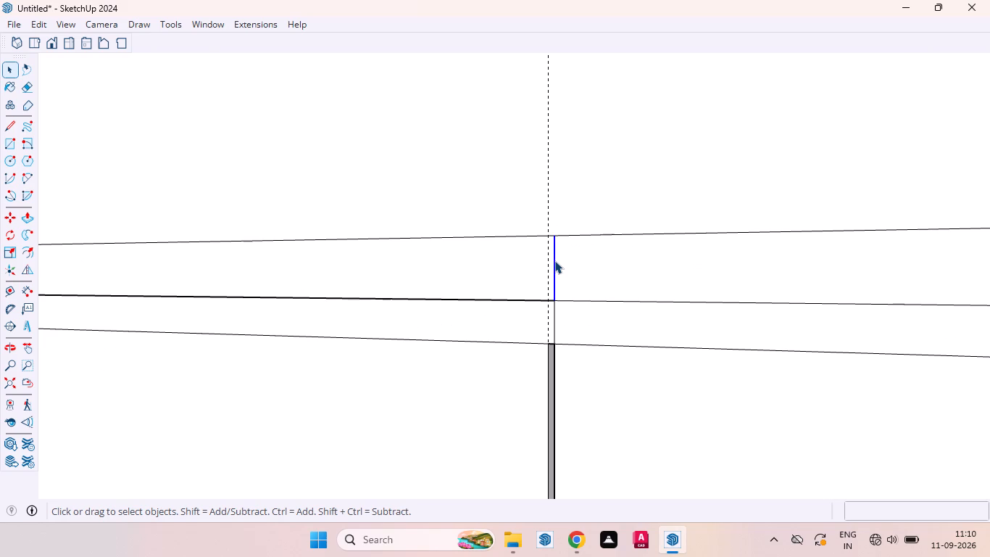
{"action": "key", "text": "Delete"}
{"action": "scroll", "coordinate": [554, 260], "scroll_direction": "down", "scroll_amount": 13}
{"action": "scroll", "coordinate": [529, 398], "scroll_direction": "down", "scroll_amount": 6}
{"action": "scroll", "coordinate": [722, 366], "scroll_direction": "up", "scroll_amount": 4}
{"action": "scroll", "coordinate": [457, 372], "scroll_direction": "up", "scroll_amount": 8}
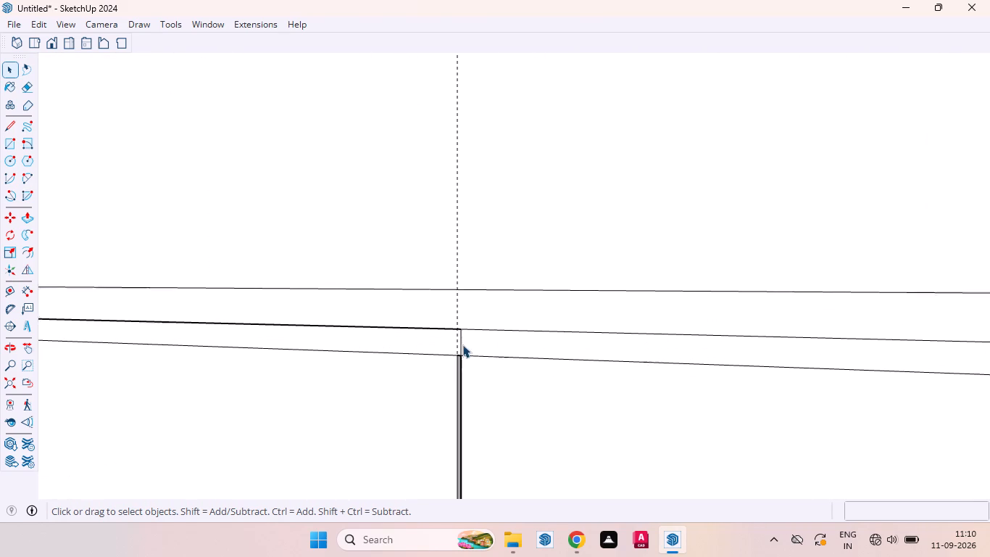
{"action": "scroll", "coordinate": [462, 344], "scroll_direction": "up", "scroll_amount": 2}
{"action": "left_click", "coordinate": [462, 344]}
{"action": "key", "text": "Delete"}
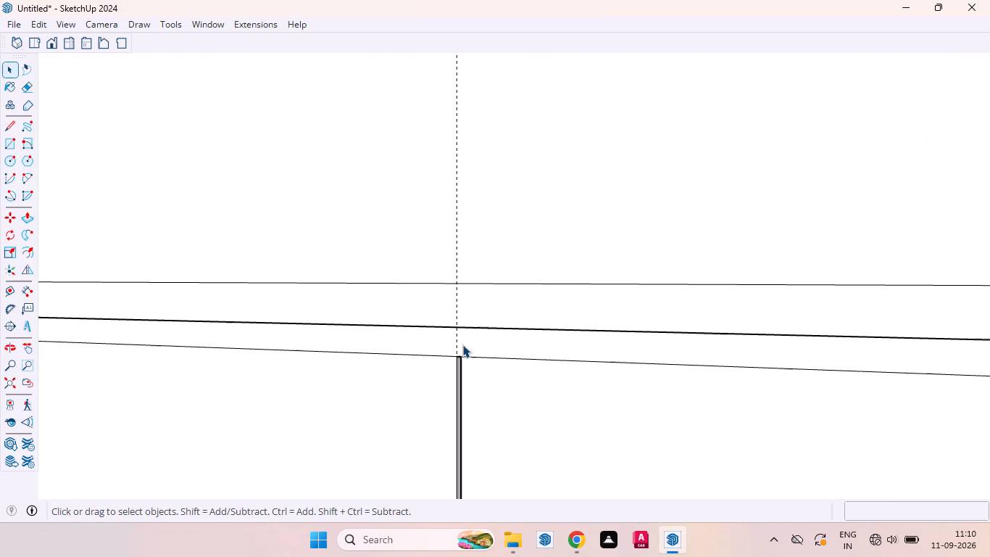
{"action": "scroll", "coordinate": [472, 351], "scroll_direction": "down", "scroll_amount": 5}
{"action": "scroll", "coordinate": [528, 384], "scroll_direction": "down", "scroll_amount": 12}
{"action": "scroll", "coordinate": [599, 364], "scroll_direction": "down", "scroll_amount": 3}
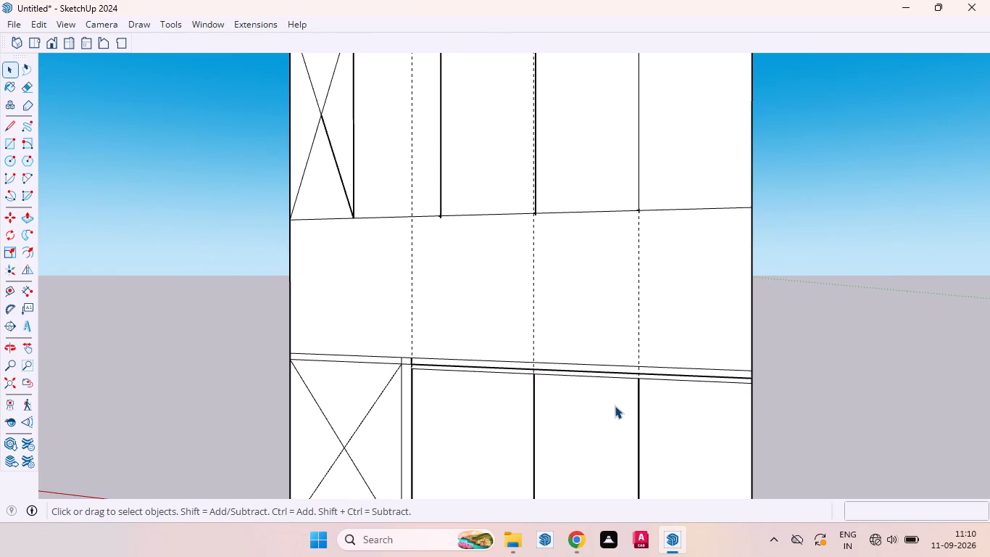
Switch to the Fuji app.
{"action": "left_click", "coordinate": [609, 542]}
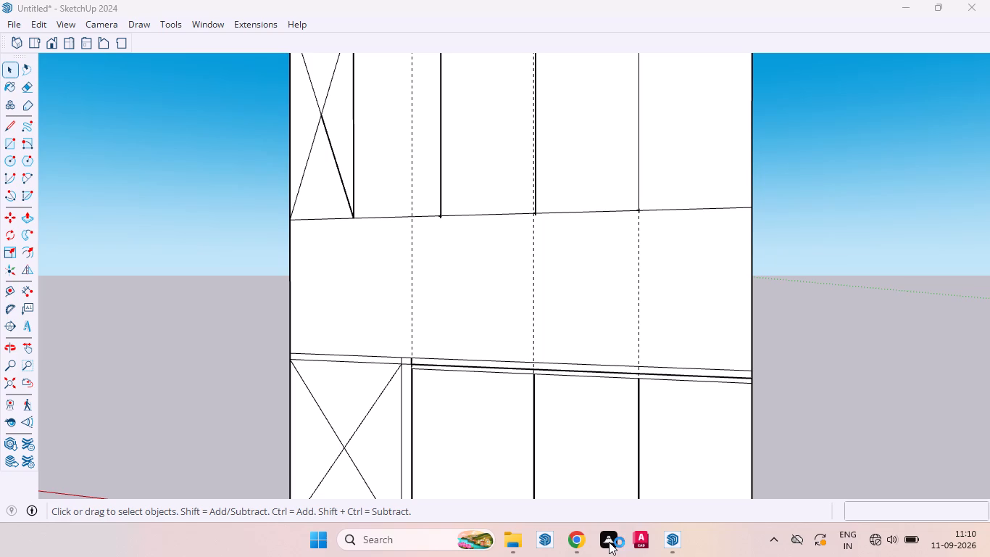
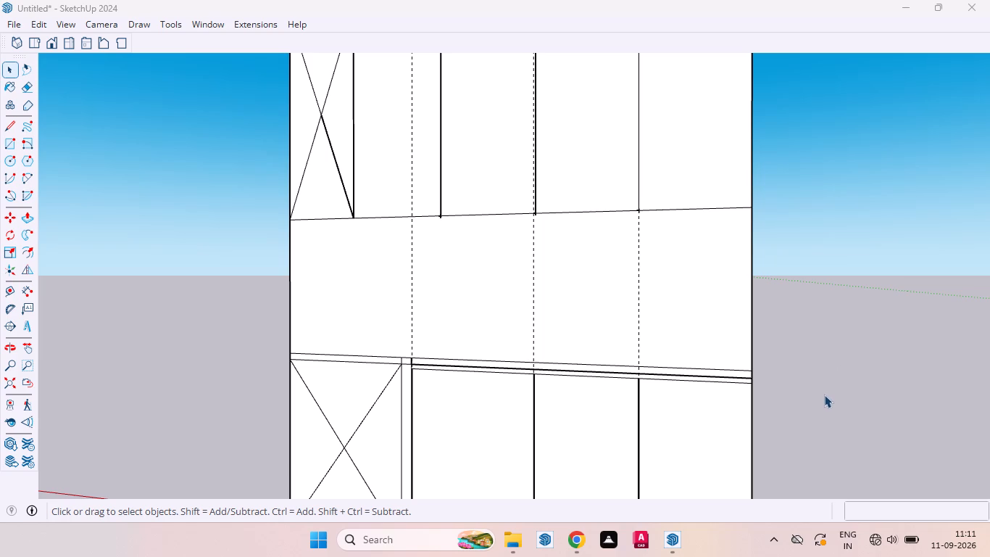
Draw a 4' 11 1/2" by about 13/16" rectangle along the narrow strip directly above the three base cabinet shutters.
{"action": "scroll", "coordinate": [846, 321], "scroll_direction": "down", "scroll_amount": 3}
{"action": "middle_click_drag", "start_coordinate": [838, 380], "coordinate": [637, 456]}
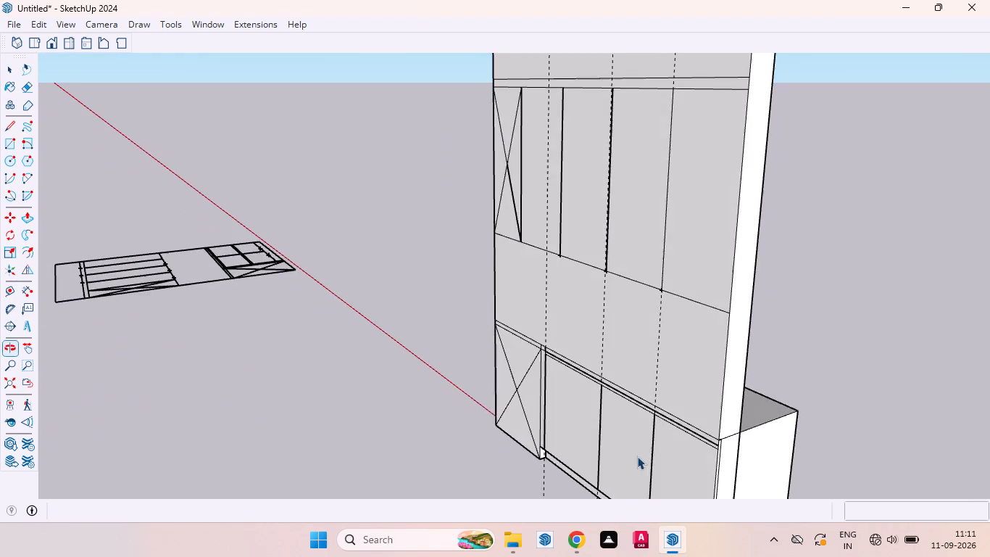
{"action": "scroll", "coordinate": [691, 441], "scroll_direction": "up", "scroll_amount": 16}
{"action": "scroll", "coordinate": [765, 393], "scroll_direction": "down", "scroll_amount": 6}
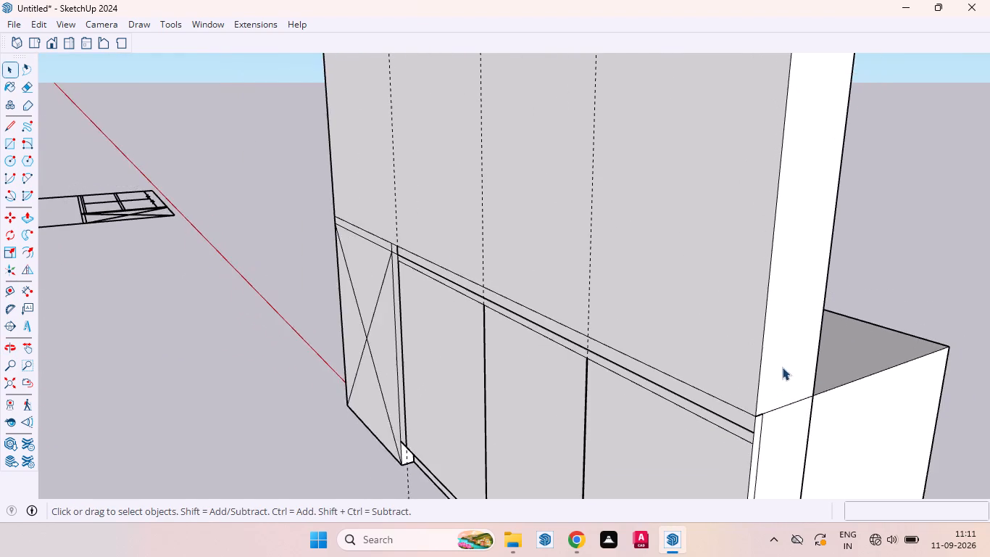
{"action": "scroll", "coordinate": [734, 432], "scroll_direction": "up", "scroll_amount": 10}
{"action": "left_click", "coordinate": [761, 429]}
{"action": "double_click", "coordinate": [761, 428]}
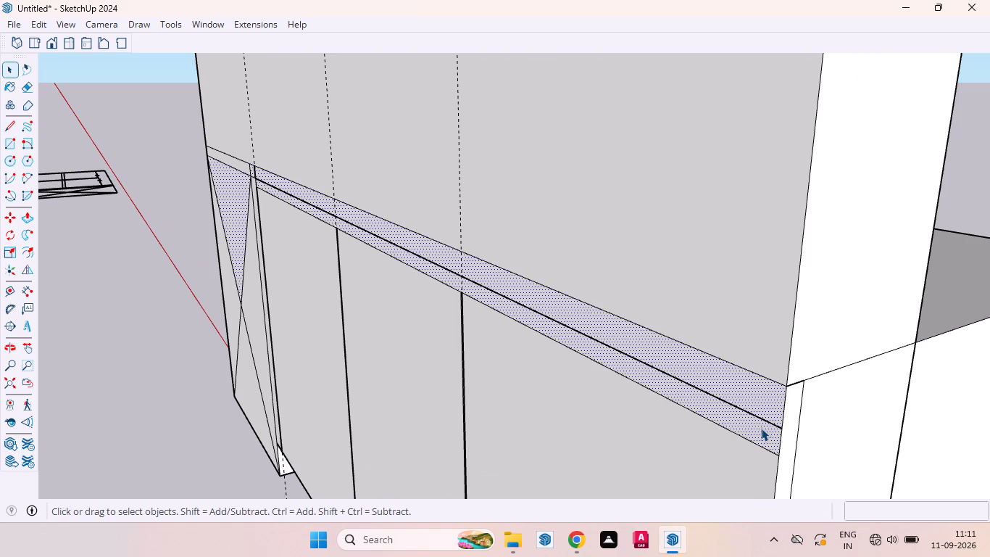
{"action": "left_click", "coordinate": [752, 431]}
{"action": "left_click", "coordinate": [116, 375]}
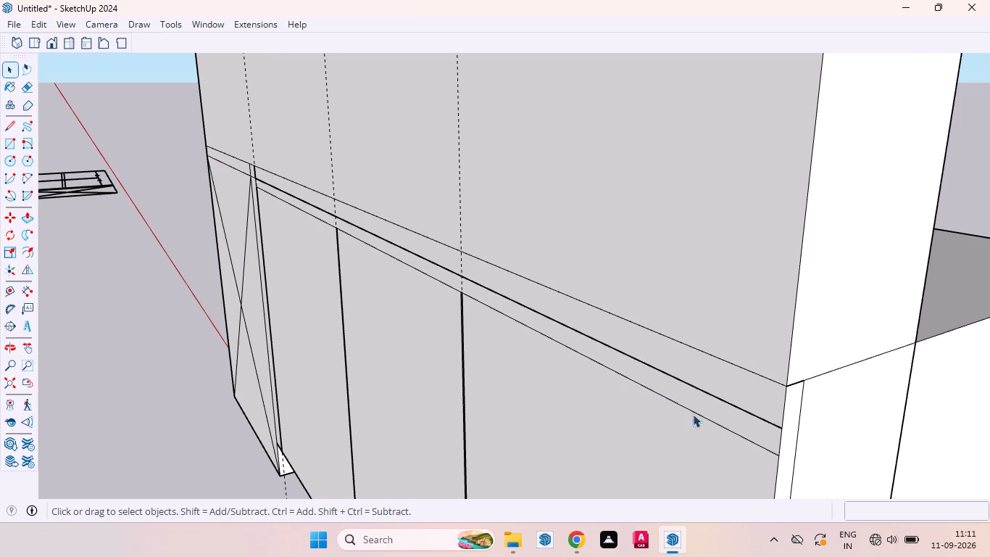
{"action": "left_click", "coordinate": [648, 445]}
{"action": "key", "text": "r"}
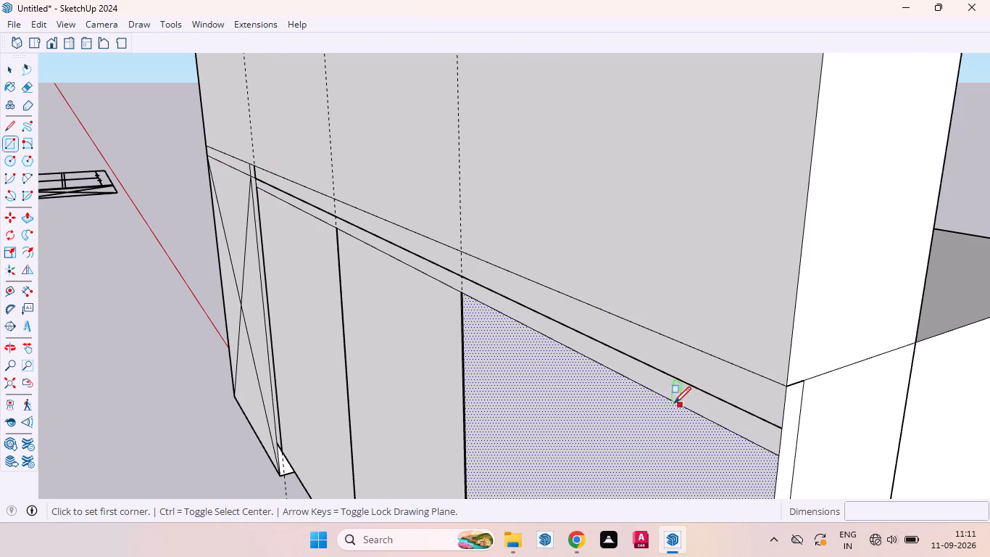
{"action": "left_click", "coordinate": [258, 176]}
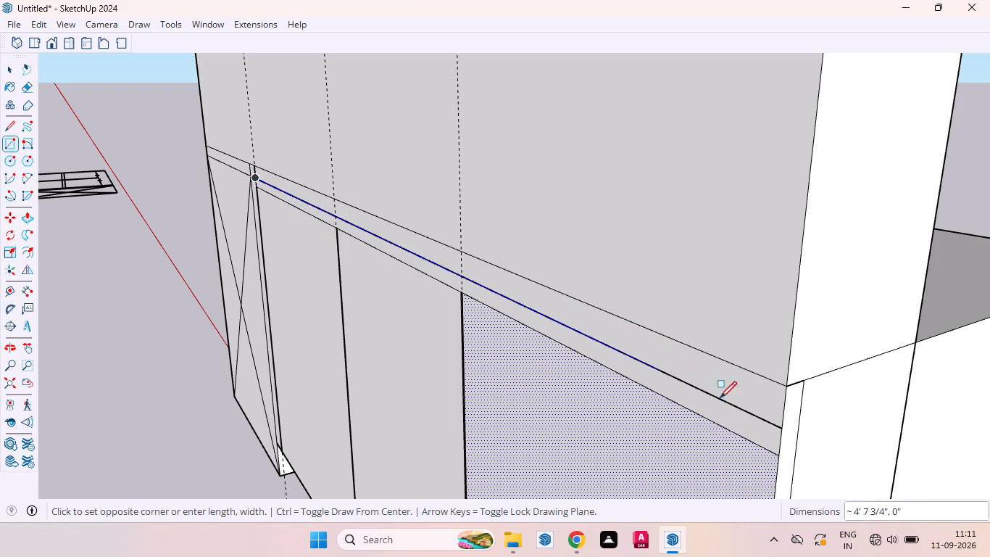
{"action": "left_click", "coordinate": [777, 456]}
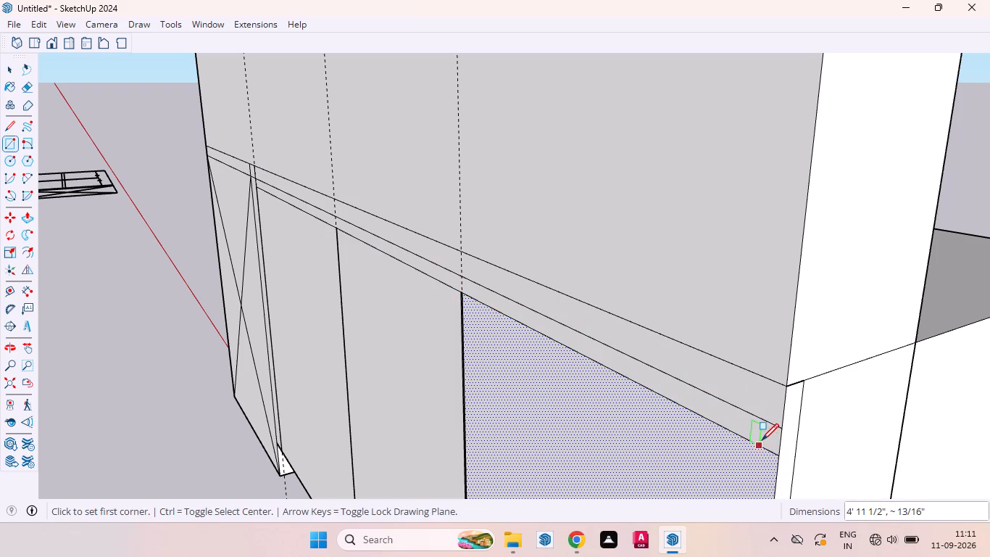
Push the narrow strip above the base cabinet shutters inward by 18 mm.
{"action": "key", "text": "space"}
{"action": "left_click", "coordinate": [762, 436]}
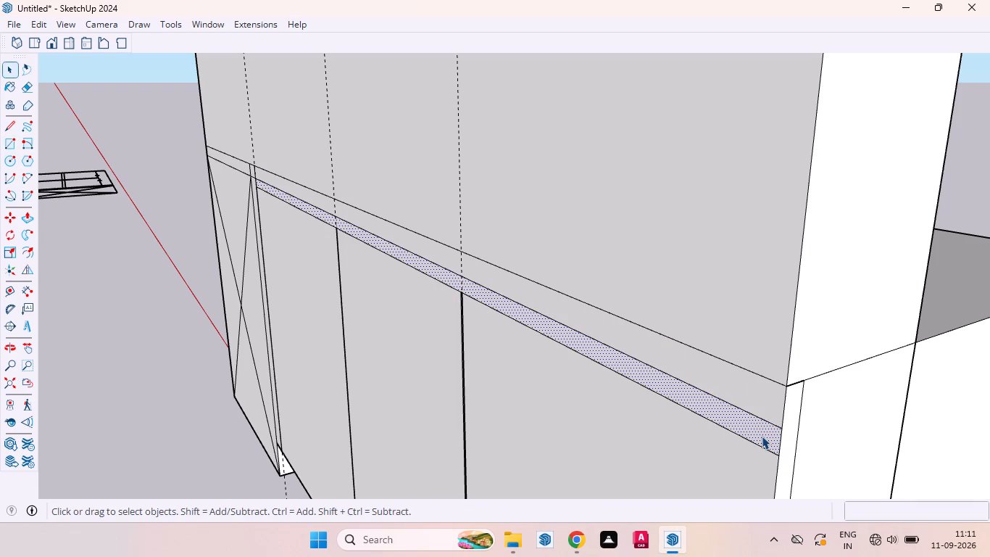
{"action": "key", "text": "p"}
{"action": "left_click_drag", "start_coordinate": [762, 436], "coordinate": [773, 433]}
{"action": "key", "text": "1"}
{"action": "type", "text": "8mm"}
{"action": "key", "text": "Return"}
{"action": "key", "text": "space"}
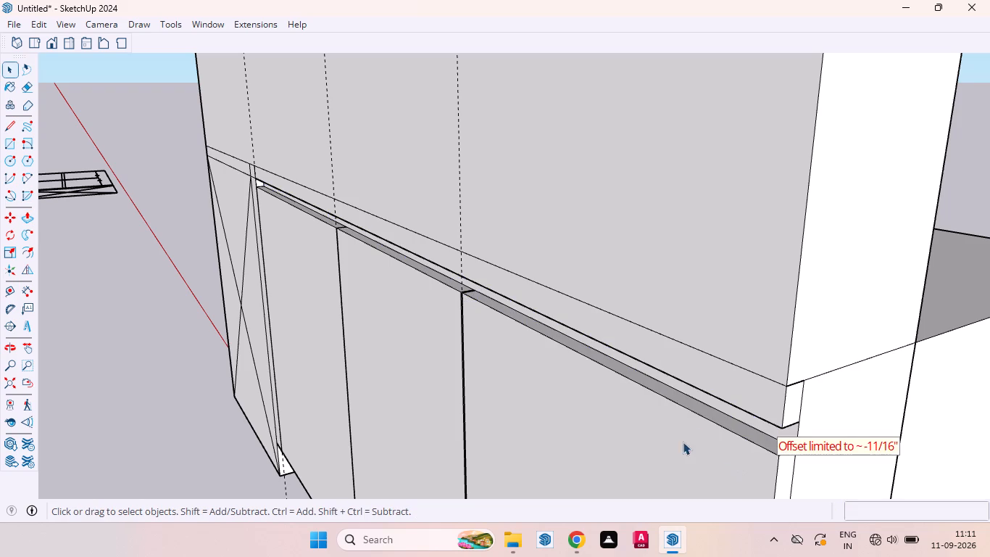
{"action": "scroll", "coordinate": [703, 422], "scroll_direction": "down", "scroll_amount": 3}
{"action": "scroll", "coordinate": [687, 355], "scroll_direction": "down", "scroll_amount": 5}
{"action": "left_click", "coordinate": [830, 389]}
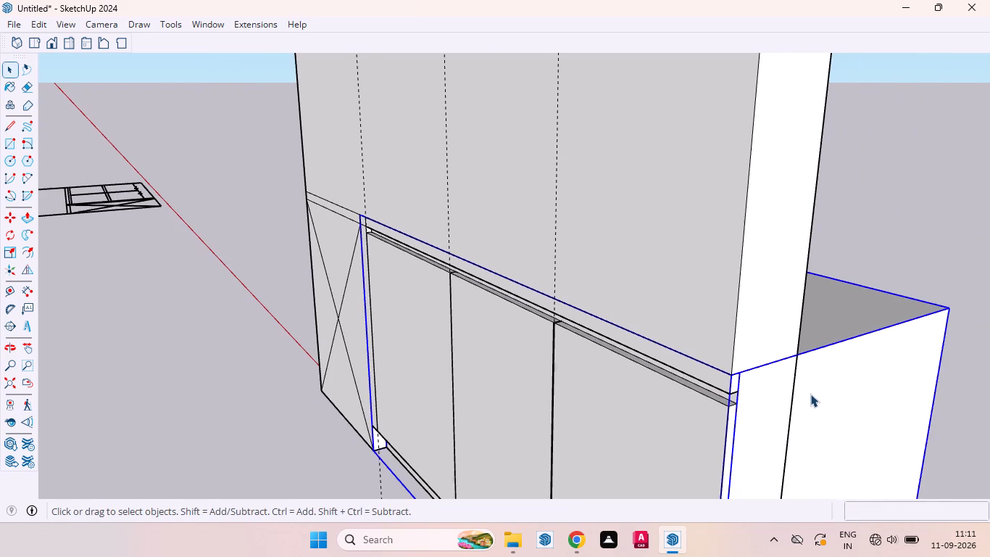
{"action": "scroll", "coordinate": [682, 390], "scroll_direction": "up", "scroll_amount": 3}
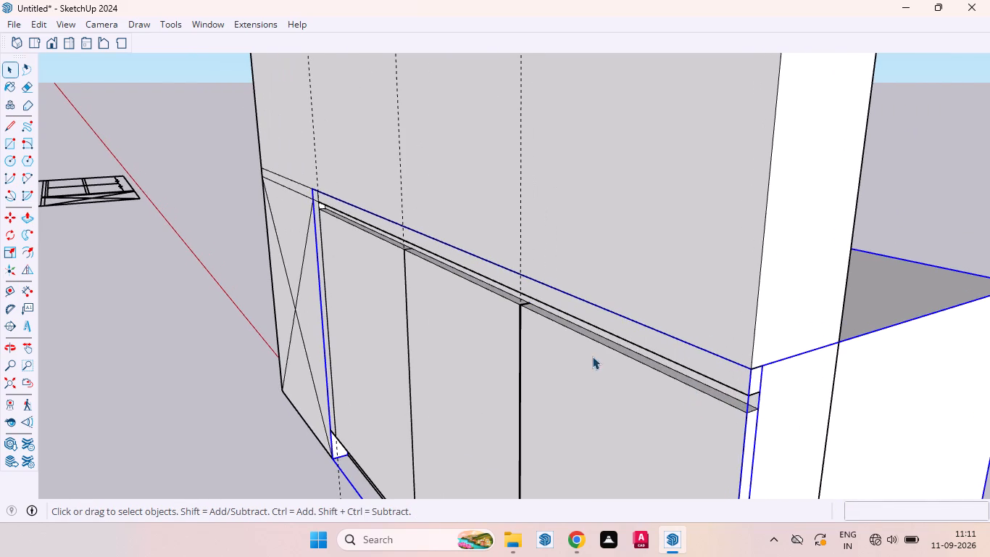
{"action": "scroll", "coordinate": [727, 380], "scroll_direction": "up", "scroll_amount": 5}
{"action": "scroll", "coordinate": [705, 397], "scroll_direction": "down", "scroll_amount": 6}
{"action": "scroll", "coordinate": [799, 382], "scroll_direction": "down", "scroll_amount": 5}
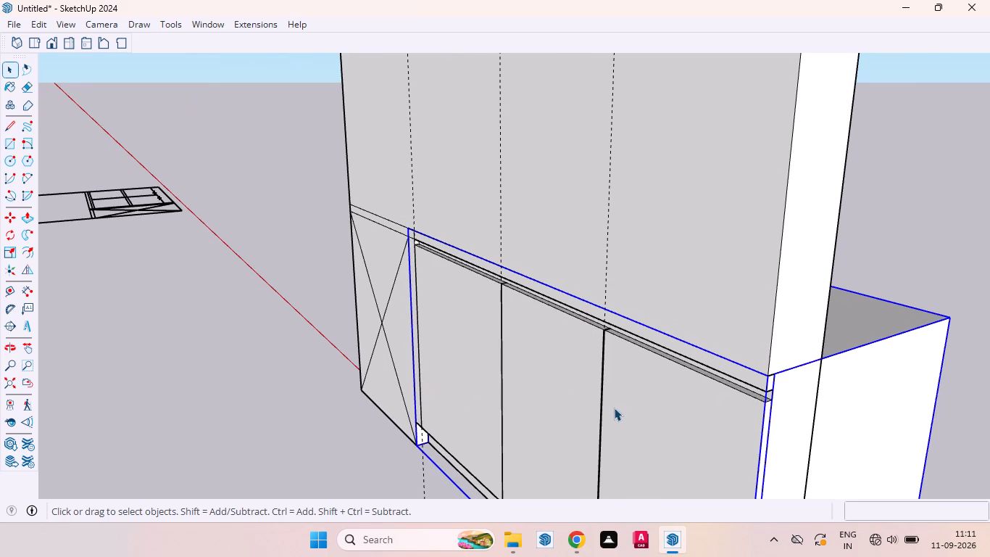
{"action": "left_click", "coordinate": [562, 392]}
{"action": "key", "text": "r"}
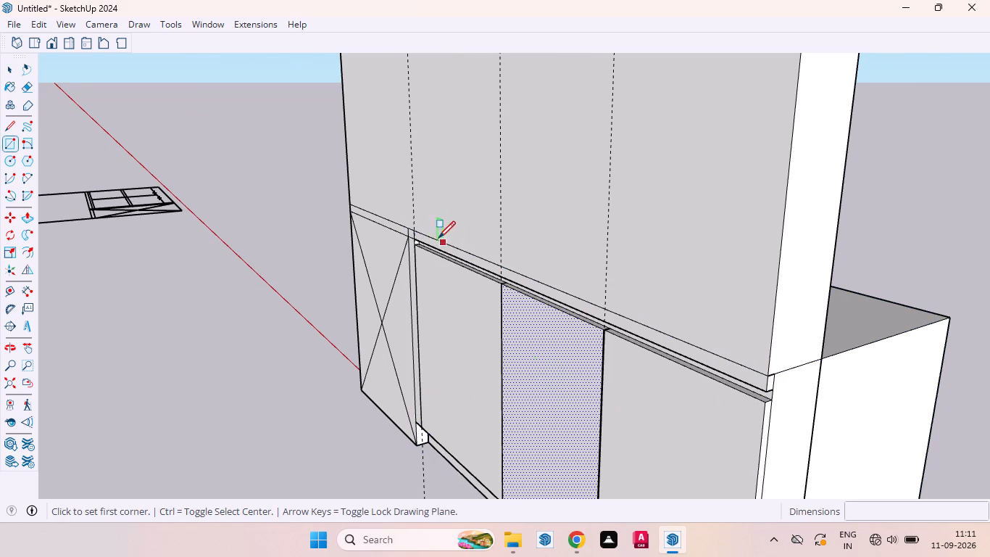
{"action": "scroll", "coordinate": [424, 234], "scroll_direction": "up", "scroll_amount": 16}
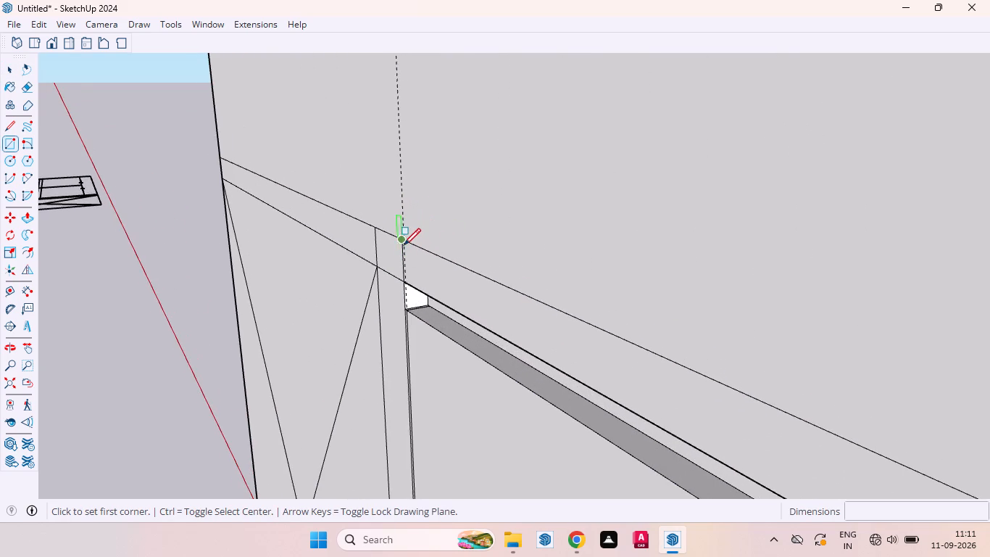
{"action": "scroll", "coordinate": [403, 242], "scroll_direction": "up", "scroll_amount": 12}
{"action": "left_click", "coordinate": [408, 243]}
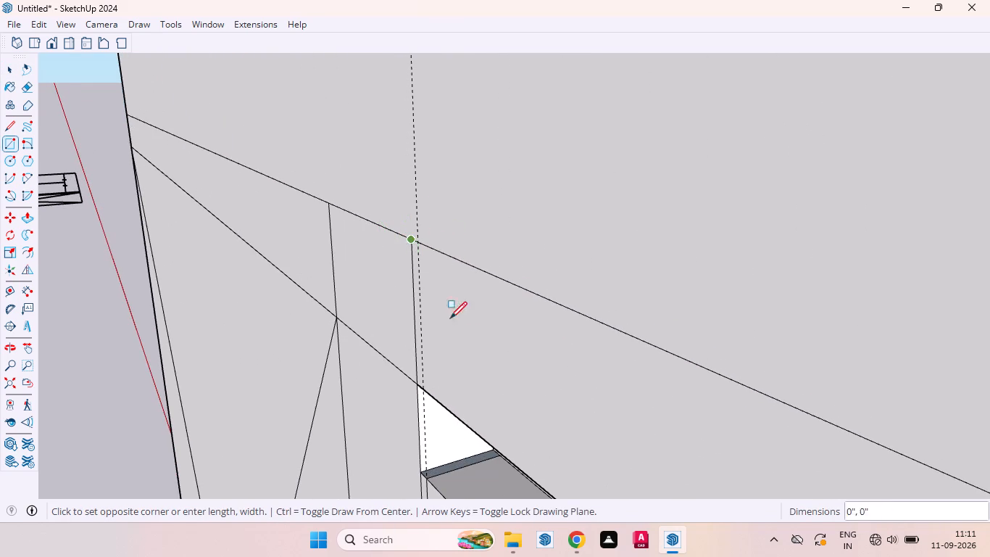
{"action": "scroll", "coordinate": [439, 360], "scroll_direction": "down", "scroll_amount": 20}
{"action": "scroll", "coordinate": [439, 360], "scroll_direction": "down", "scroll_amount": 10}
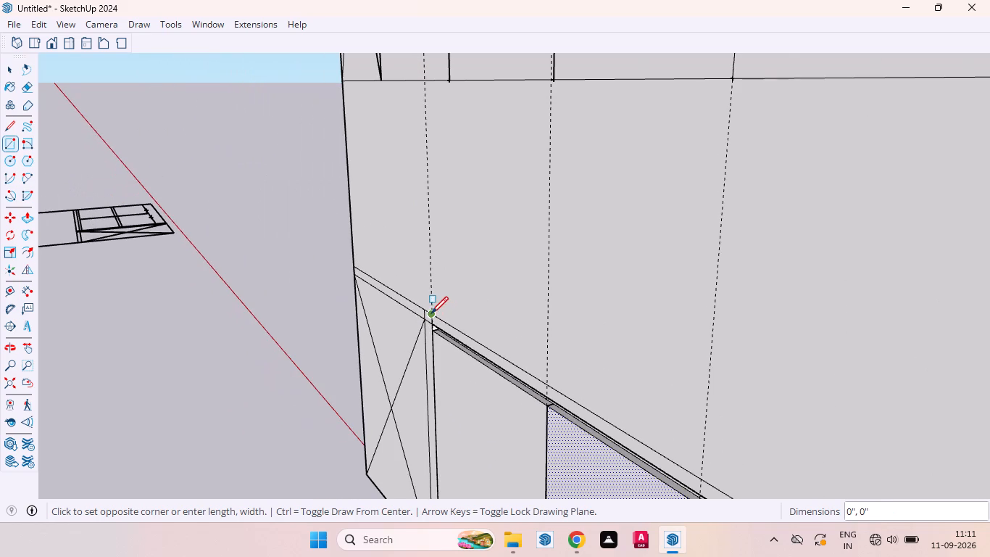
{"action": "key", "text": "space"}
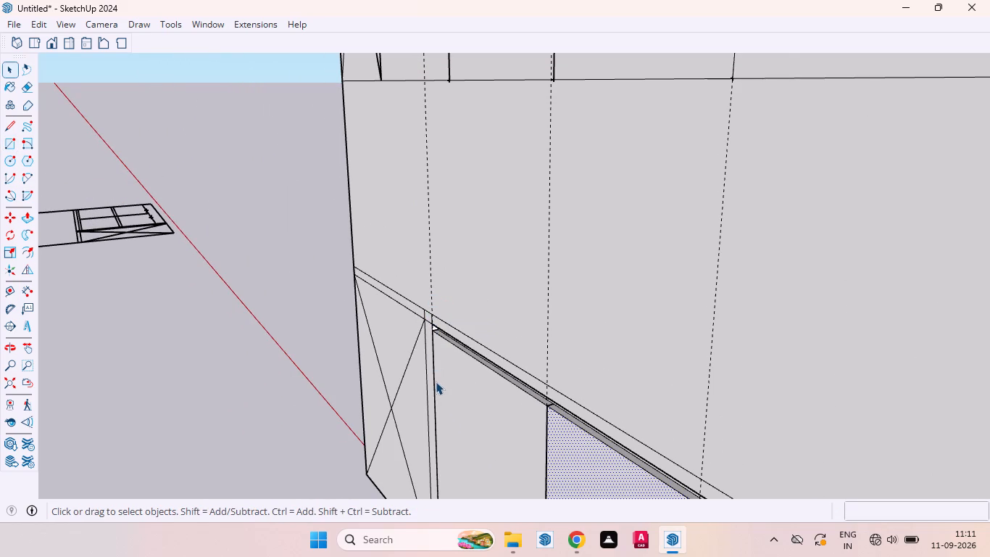
Draw a 5' 1 1/2" by about 1 3/16" rectangle along the base cabinet's top band, above the recessed strip.
{"action": "key", "text": "r"}
{"action": "scroll", "coordinate": [447, 302], "scroll_direction": "up", "scroll_amount": 8}
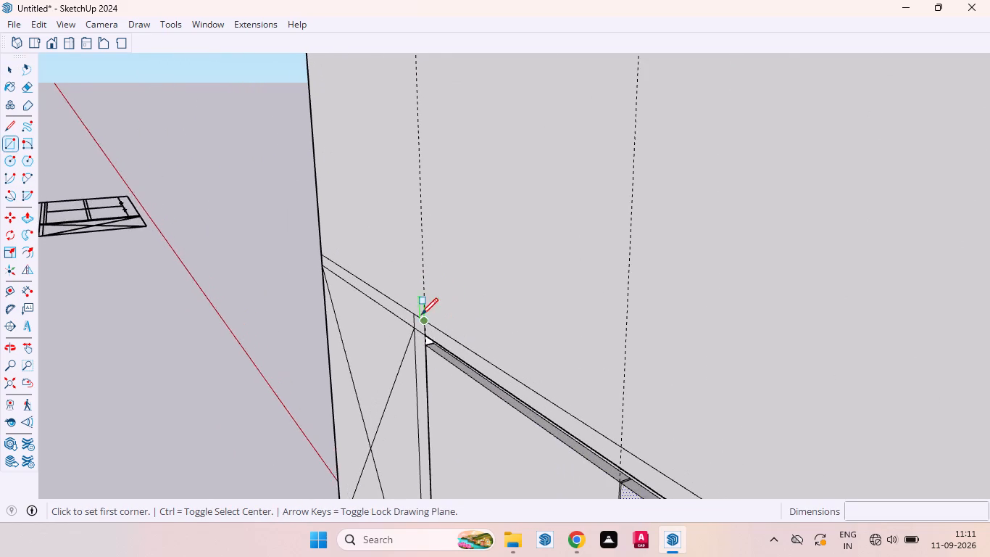
{"action": "scroll", "coordinate": [421, 315], "scroll_direction": "up", "scroll_amount": 1}
{"action": "left_click", "coordinate": [412, 318]}
{"action": "scroll", "coordinate": [430, 410], "scroll_direction": "down", "scroll_amount": 16}
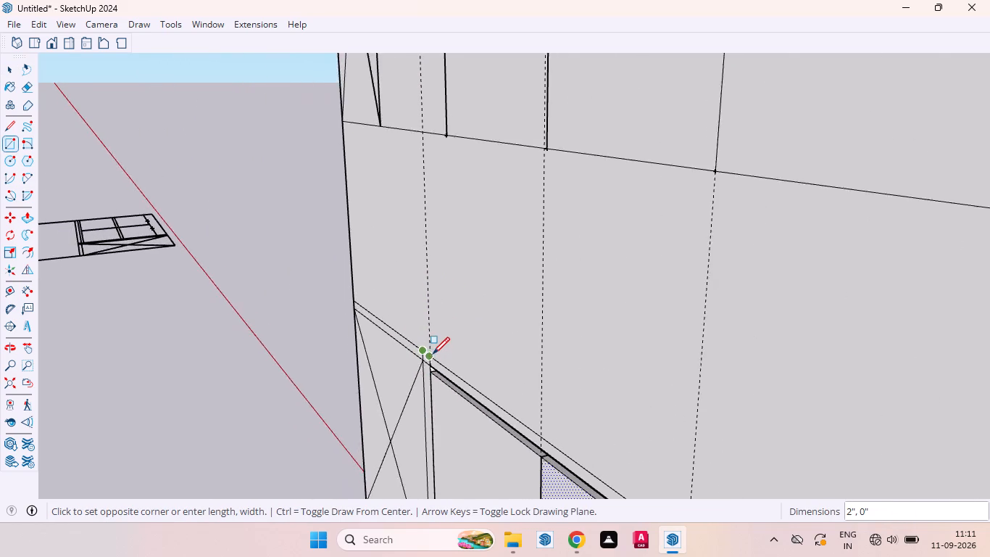
{"action": "scroll", "coordinate": [433, 354], "scroll_direction": "down", "scroll_amount": 3}
{"action": "scroll", "coordinate": [600, 481], "scroll_direction": "up", "scroll_amount": 11}
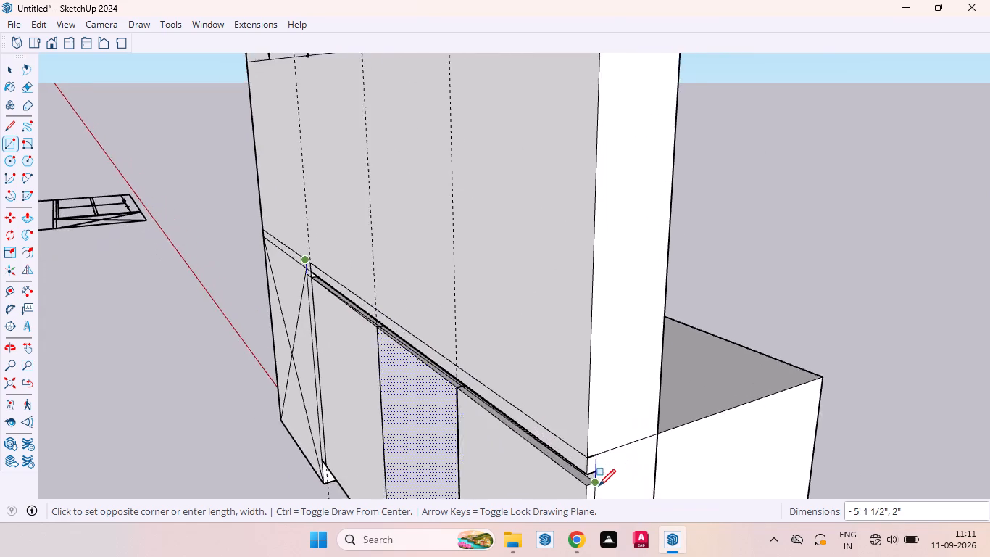
{"action": "scroll", "coordinate": [599, 486], "scroll_direction": "up", "scroll_amount": 2}
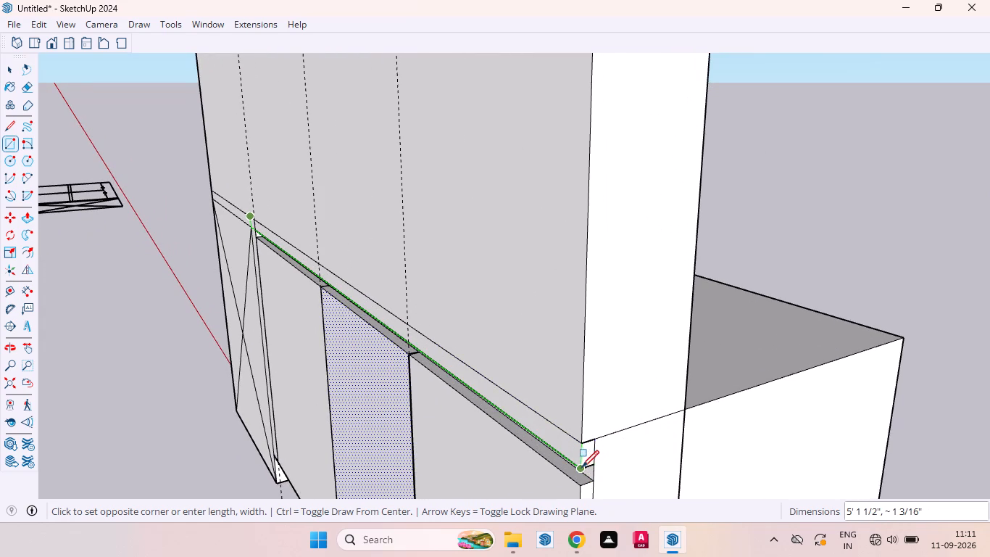
{"action": "left_click", "coordinate": [581, 468]}
{"action": "key", "text": "space"}
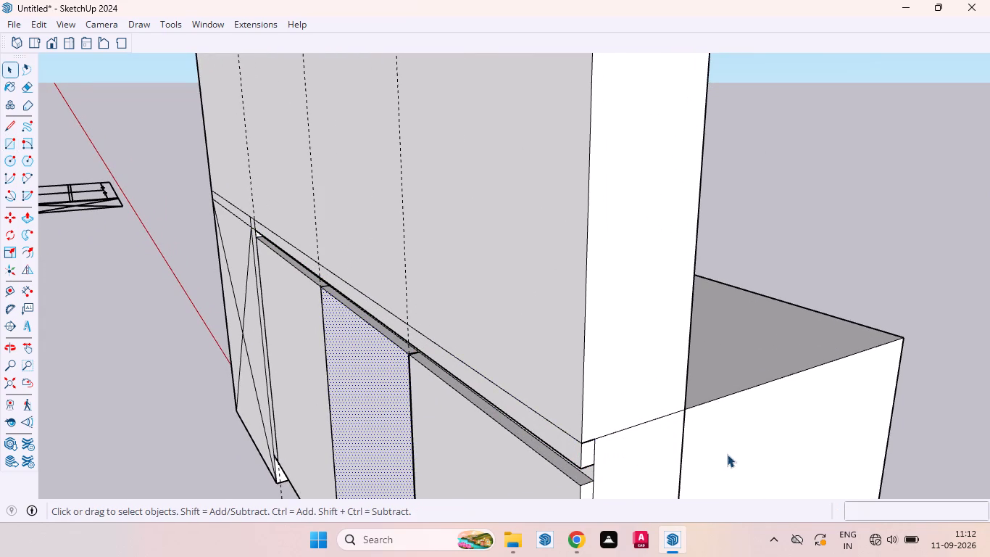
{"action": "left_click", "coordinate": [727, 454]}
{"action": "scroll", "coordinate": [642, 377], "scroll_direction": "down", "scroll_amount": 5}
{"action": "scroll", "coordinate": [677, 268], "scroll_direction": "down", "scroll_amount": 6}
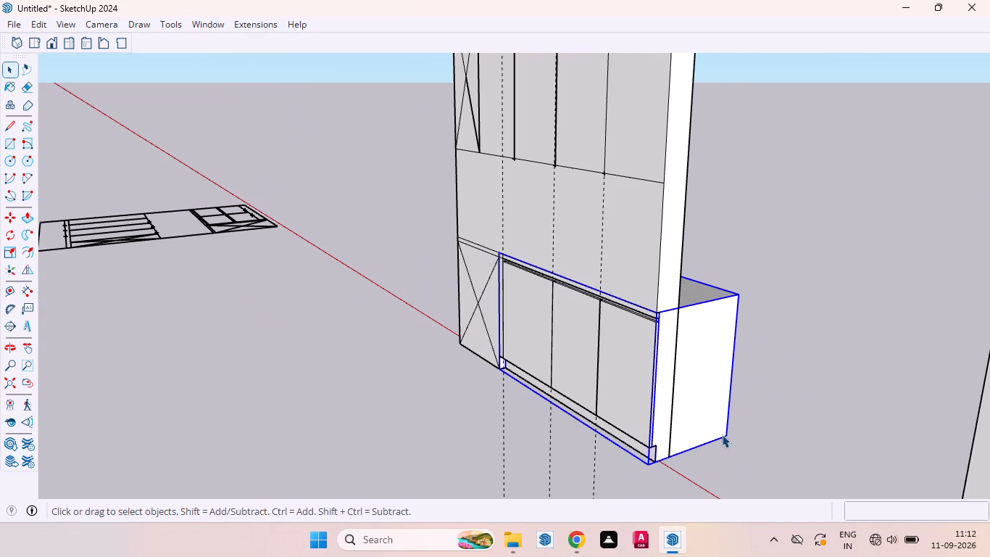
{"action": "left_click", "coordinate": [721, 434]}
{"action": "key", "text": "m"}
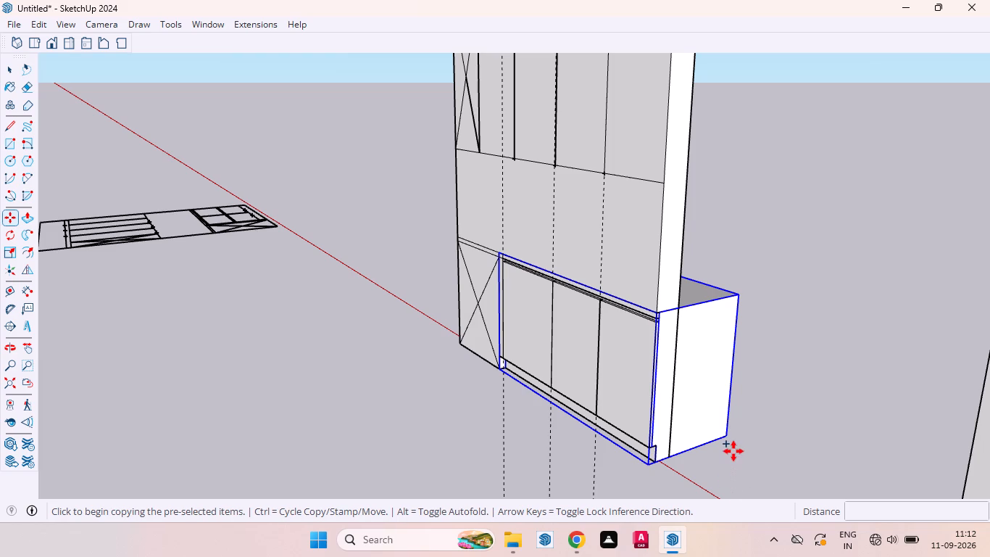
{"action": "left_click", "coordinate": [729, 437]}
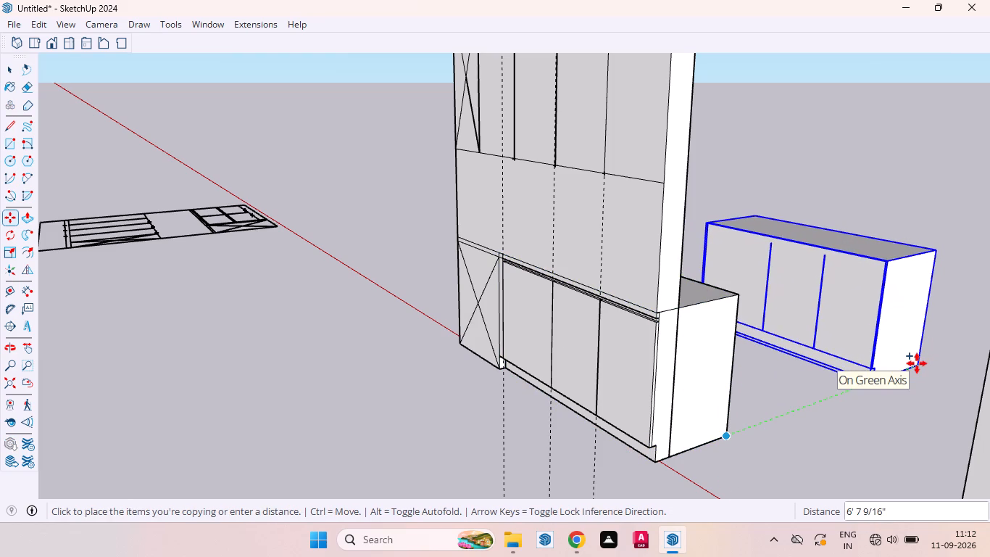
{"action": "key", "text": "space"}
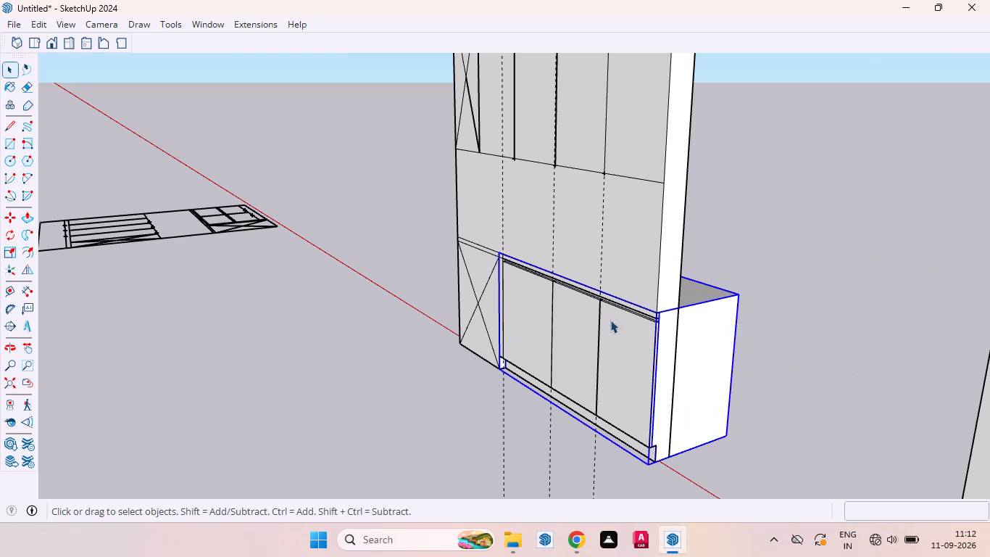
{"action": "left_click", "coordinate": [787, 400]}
Examine the recessed strip and the shutter gaps along the front of the base cabinet.
{"action": "scroll", "coordinate": [633, 345], "scroll_direction": "up", "scroll_amount": 8}
{"action": "middle_click_drag", "start_coordinate": [641, 344], "coordinate": [755, 371]}
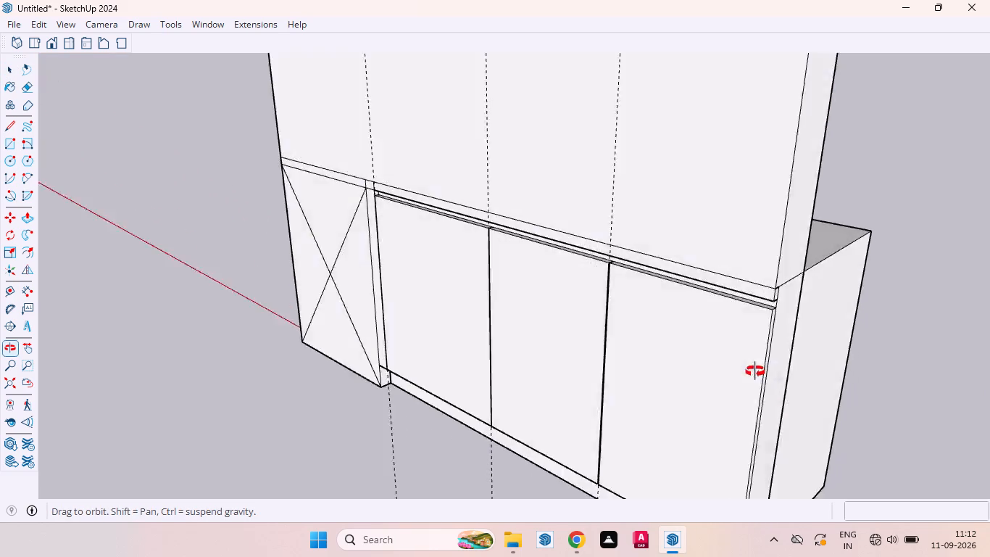
{"action": "middle_click_drag", "start_coordinate": [755, 371], "coordinate": [835, 361]}
{"action": "scroll", "coordinate": [605, 219], "scroll_direction": "up", "scroll_amount": 4}
{"action": "scroll", "coordinate": [675, 247], "scroll_direction": "up", "scroll_amount": 8}
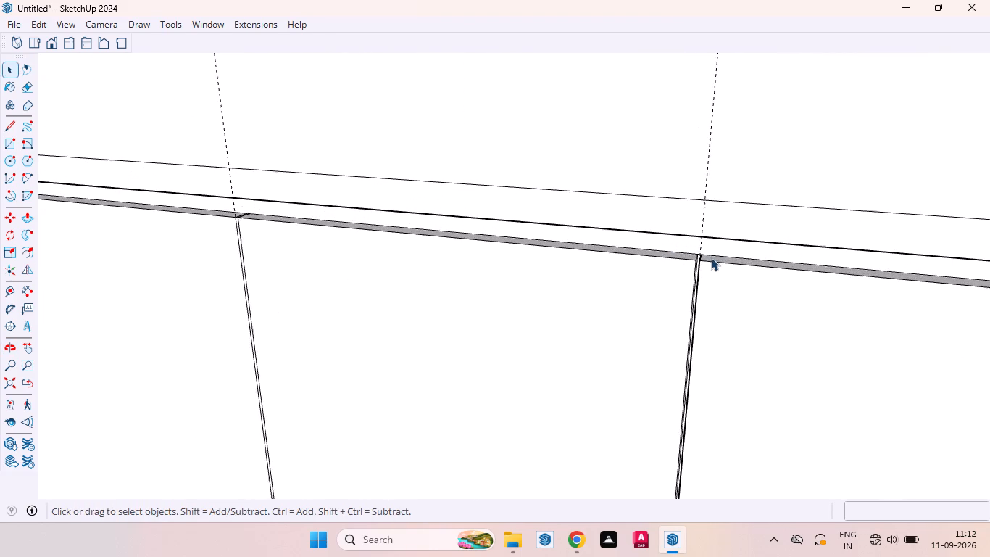
{"action": "scroll", "coordinate": [702, 271], "scroll_direction": "down", "scroll_amount": 20}
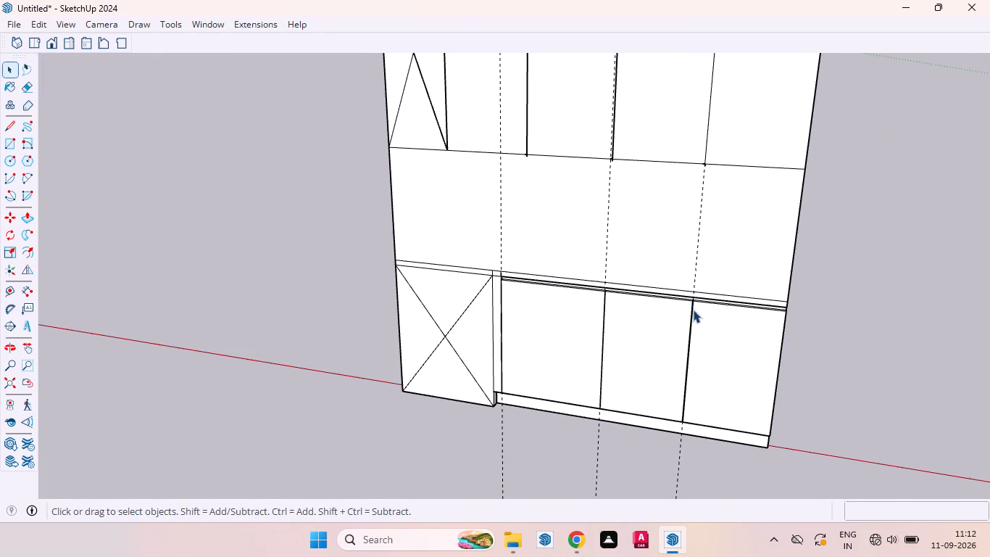
{"action": "scroll", "coordinate": [693, 310], "scroll_direction": "up", "scroll_amount": 4}
{"action": "scroll", "coordinate": [686, 316], "scroll_direction": "down", "scroll_amount": 5}
Draw a 6" line across the tall unit's side face, level with the bottom edge of the upper cabinets.
{"action": "left_click", "coordinate": [728, 243]}
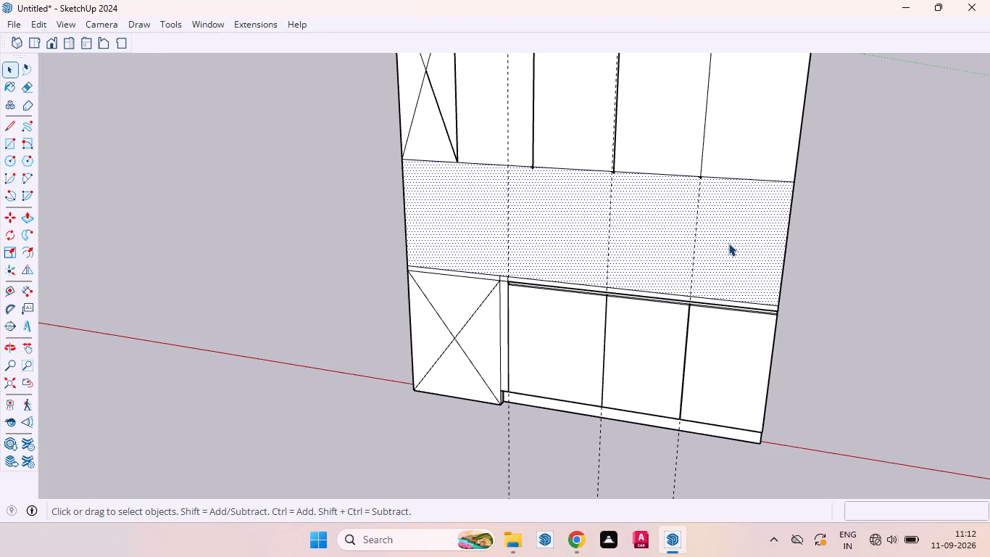
{"action": "middle_click_drag", "start_coordinate": [742, 241], "coordinate": [508, 255]}
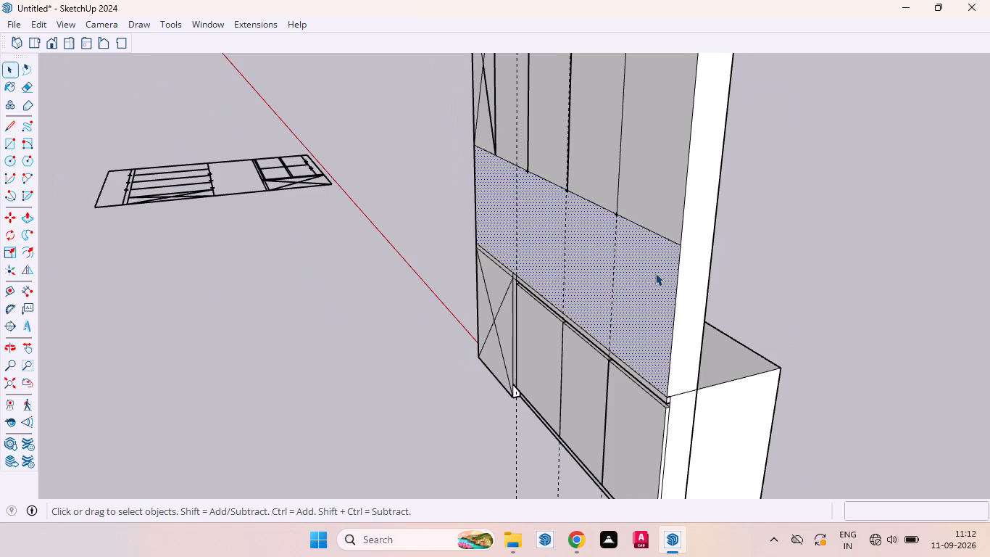
{"action": "scroll", "coordinate": [658, 273], "scroll_direction": "up", "scroll_amount": 3}
{"action": "key", "text": "l"}
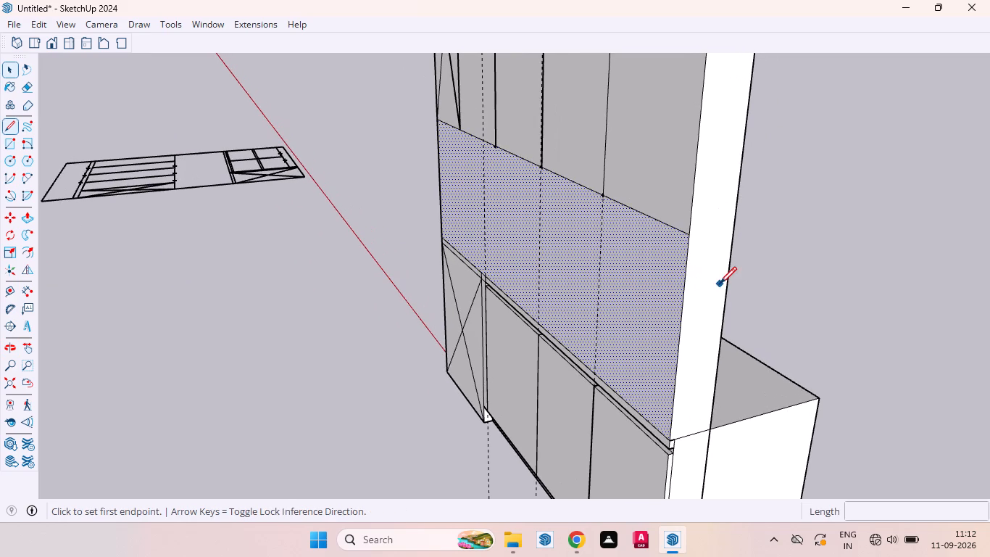
{"action": "left_click", "coordinate": [691, 233]}
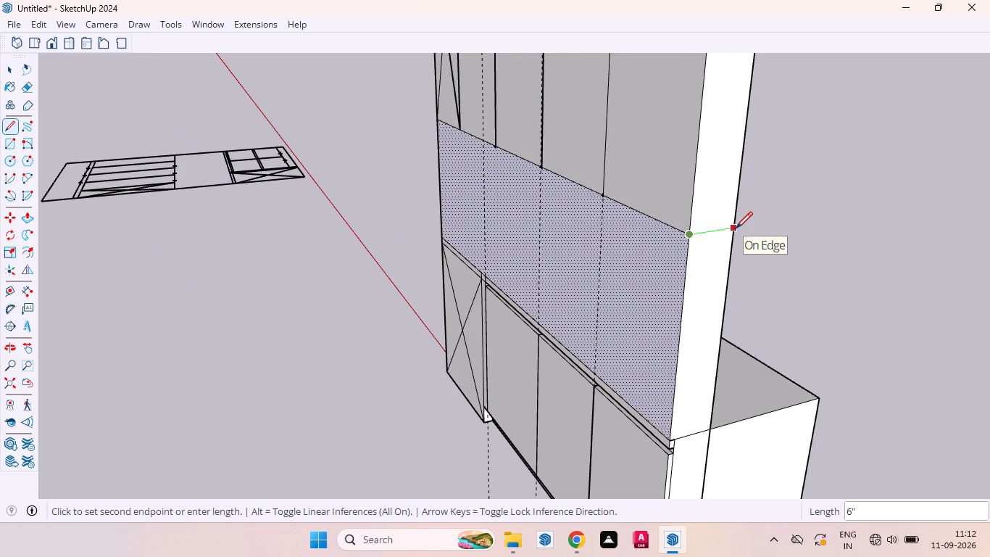
{"action": "left_click", "coordinate": [736, 228]}
{"action": "key", "text": "space"}
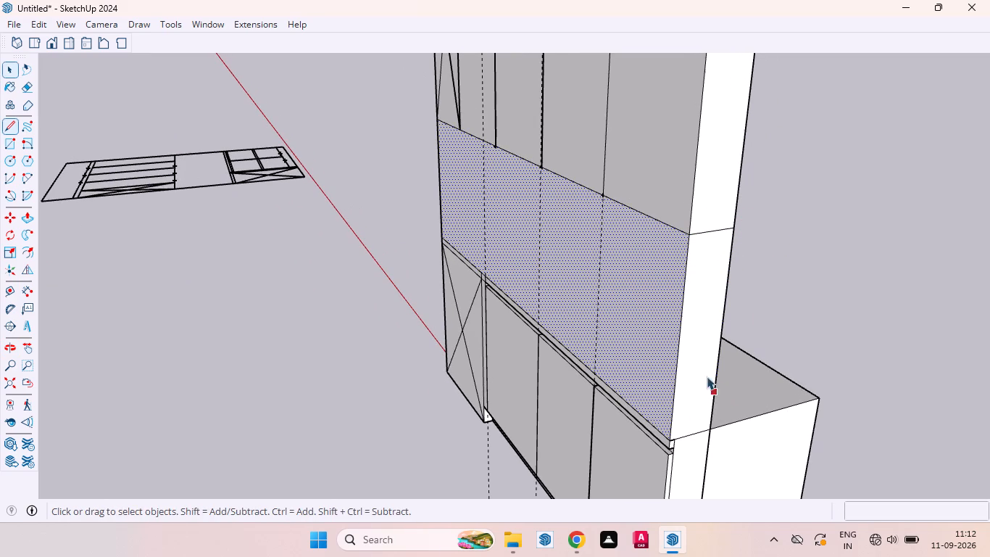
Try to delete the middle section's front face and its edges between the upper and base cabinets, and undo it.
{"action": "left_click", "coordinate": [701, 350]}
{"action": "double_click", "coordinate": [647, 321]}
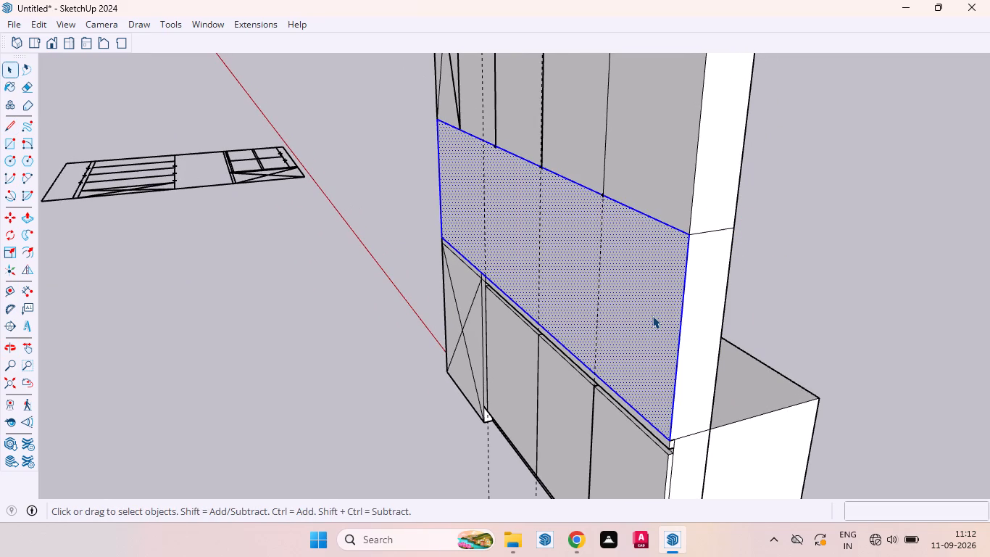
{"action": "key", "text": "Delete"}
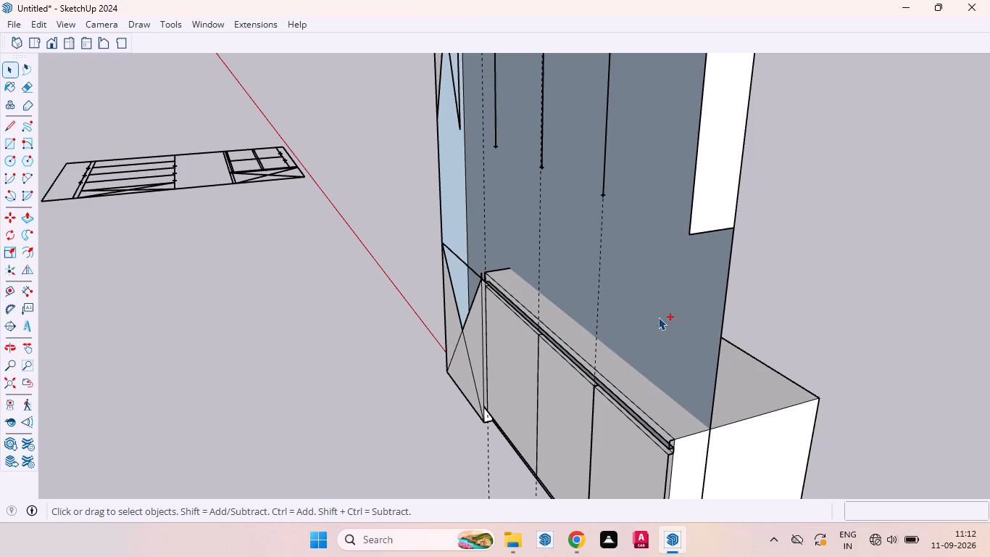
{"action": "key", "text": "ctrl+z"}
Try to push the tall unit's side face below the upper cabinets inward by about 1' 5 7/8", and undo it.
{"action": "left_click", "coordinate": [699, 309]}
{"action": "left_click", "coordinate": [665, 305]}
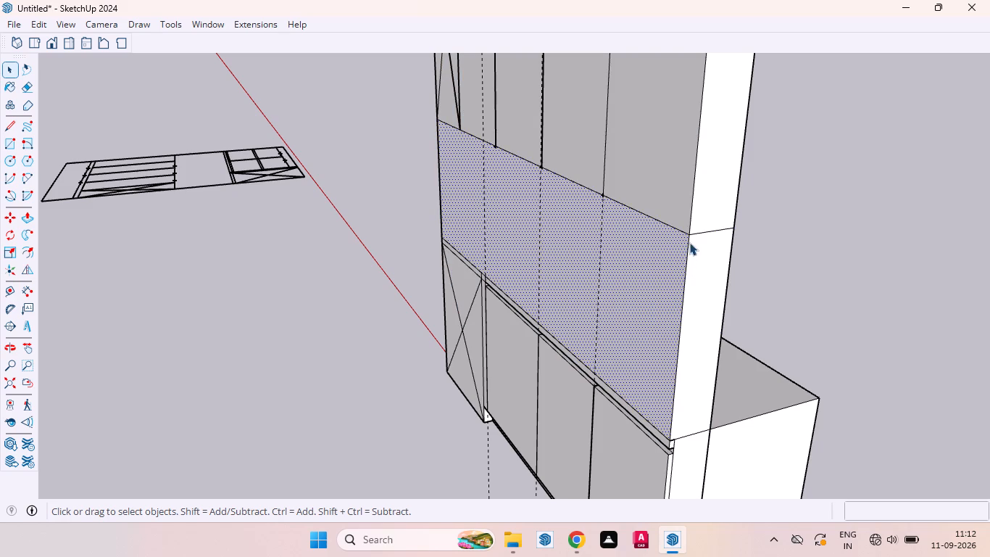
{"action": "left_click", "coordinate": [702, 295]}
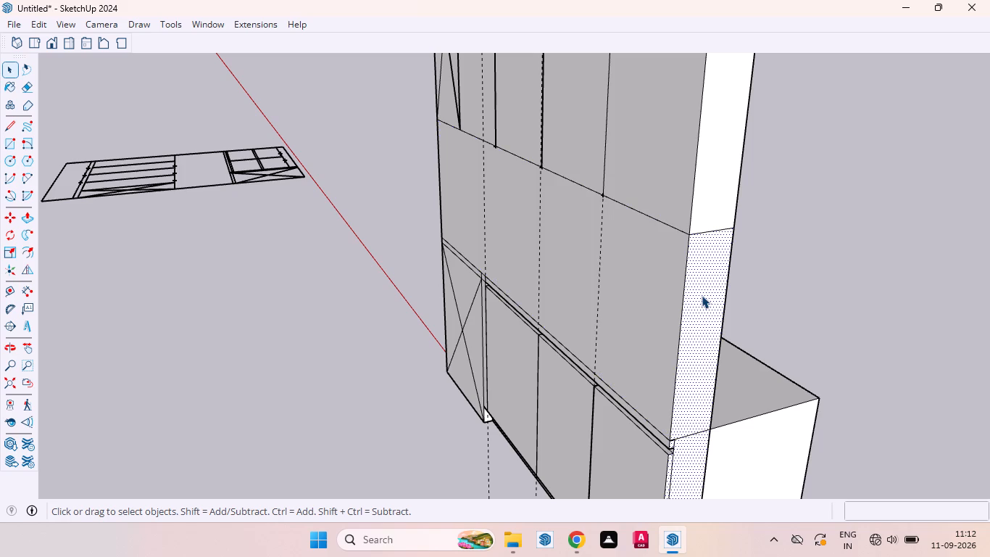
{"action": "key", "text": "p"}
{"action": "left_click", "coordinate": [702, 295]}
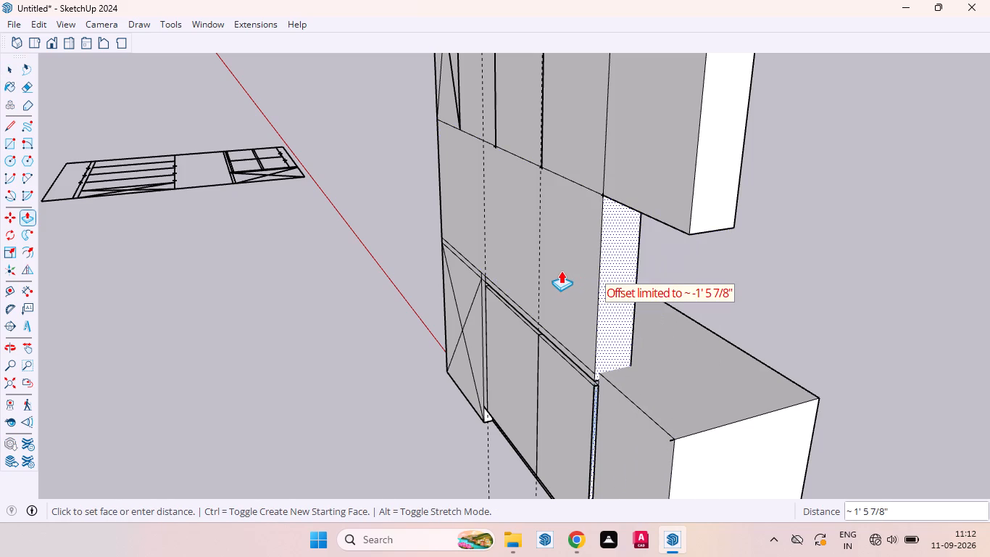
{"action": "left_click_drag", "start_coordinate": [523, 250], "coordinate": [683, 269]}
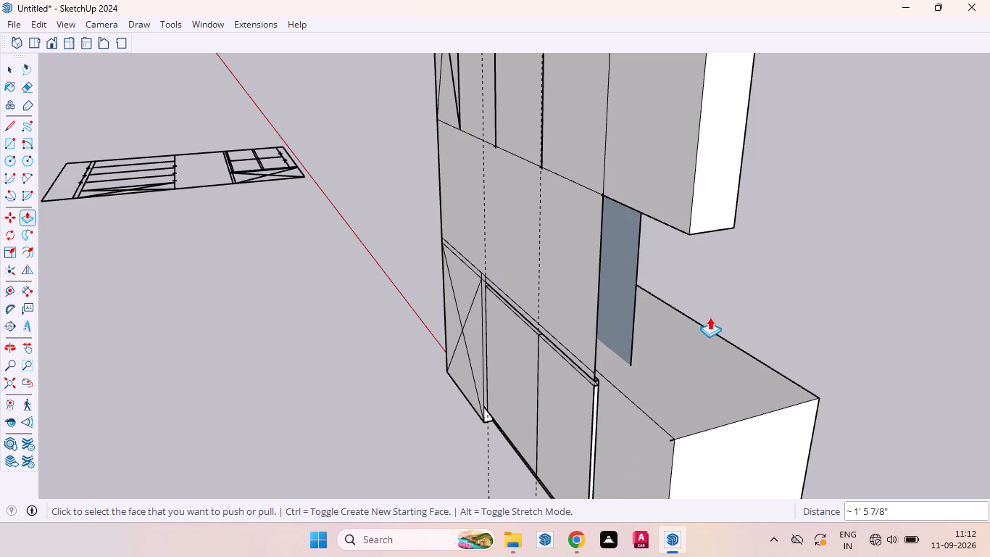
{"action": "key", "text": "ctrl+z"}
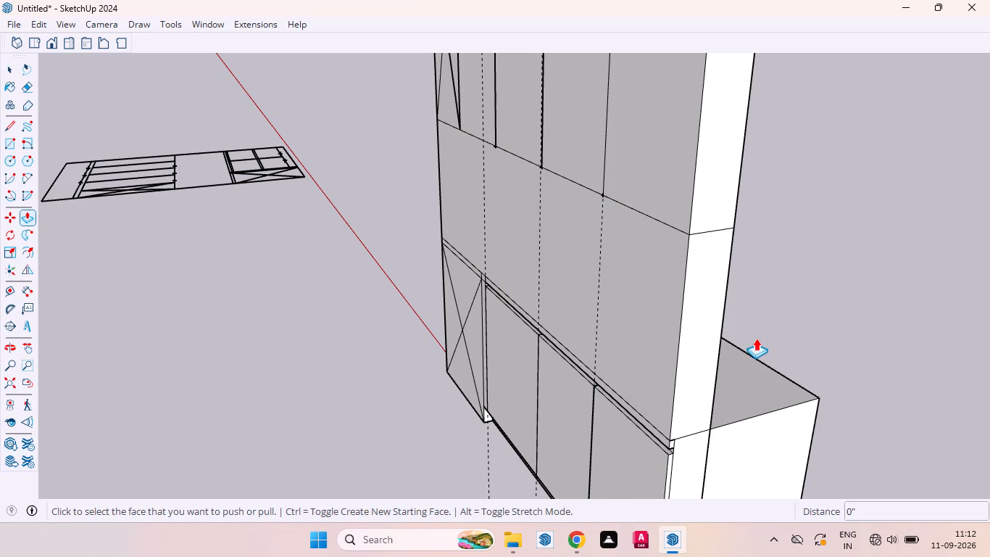
Draw a 6" line across the tall unit's side face, level with the base cabinet's top.
{"action": "key", "text": "space"}
{"action": "left_click", "coordinate": [702, 386]}
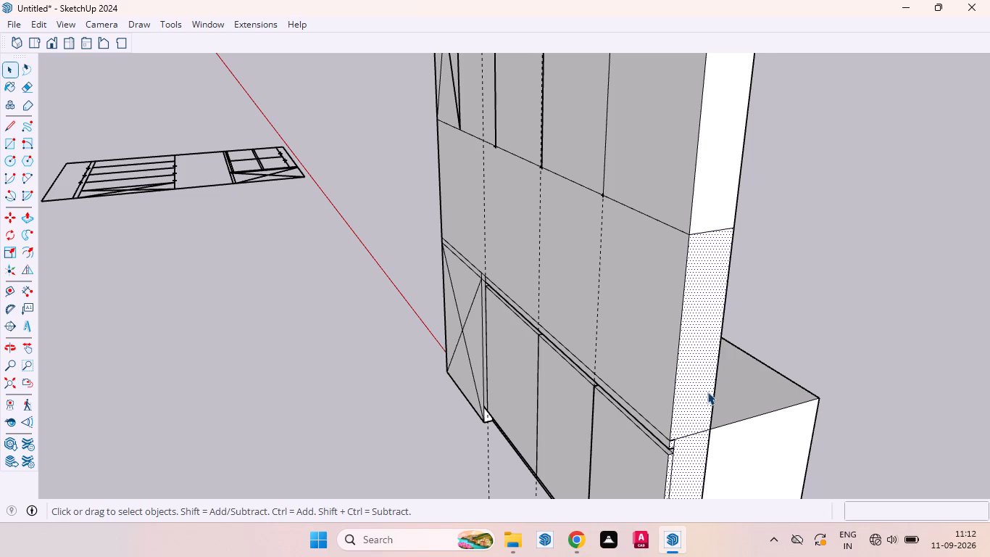
{"action": "scroll", "coordinate": [708, 344], "scroll_direction": "down", "scroll_amount": 3}
{"action": "middle_click_drag", "start_coordinate": [736, 384], "coordinate": [670, 313]}
{"action": "scroll", "coordinate": [647, 357], "scroll_direction": "up", "scroll_amount": 10}
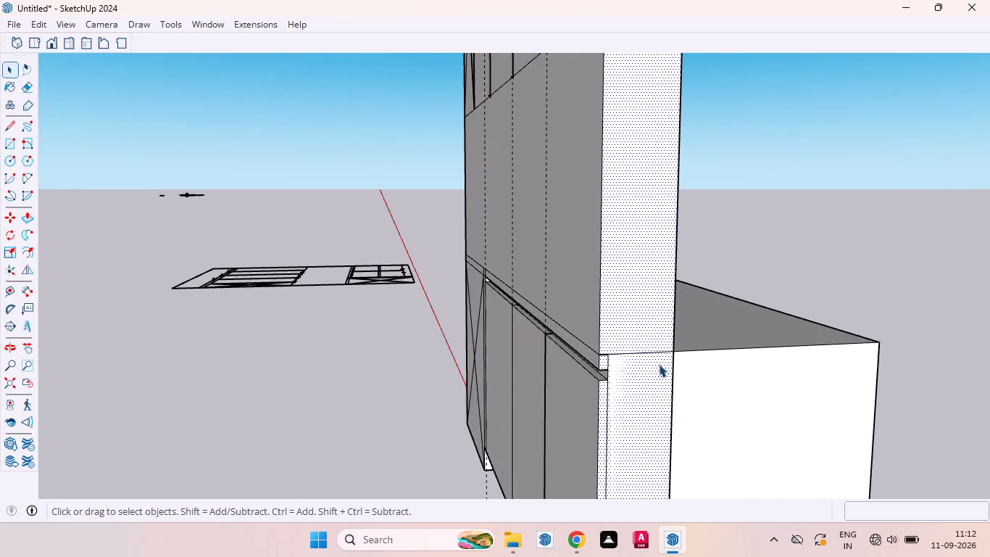
{"action": "scroll", "coordinate": [659, 364], "scroll_direction": "up", "scroll_amount": 8}
{"action": "middle_click_drag", "start_coordinate": [659, 375], "coordinate": [684, 396]}
{"action": "key", "text": "l"}
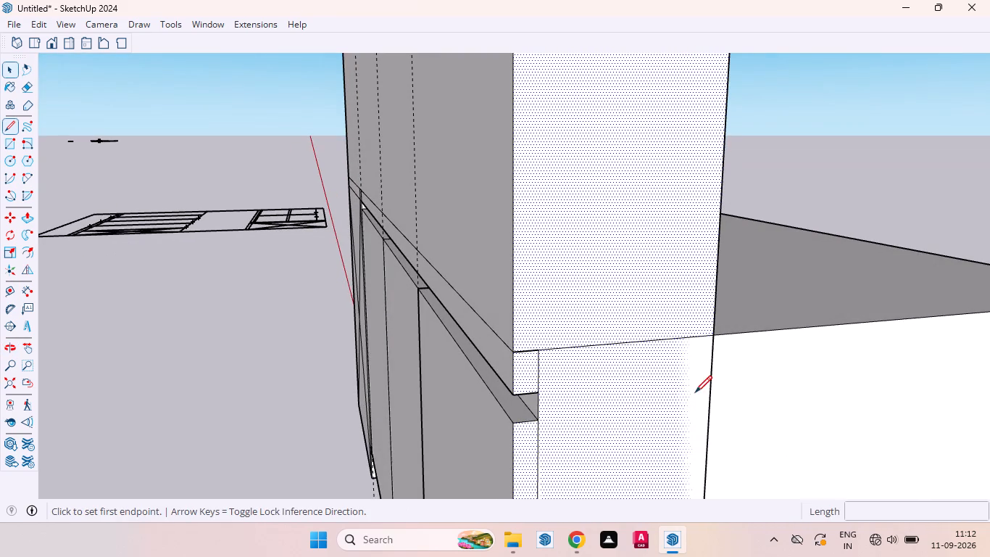
{"action": "scroll", "coordinate": [719, 346], "scroll_direction": "up", "scroll_amount": 4}
{"action": "left_click", "coordinate": [713, 331]}
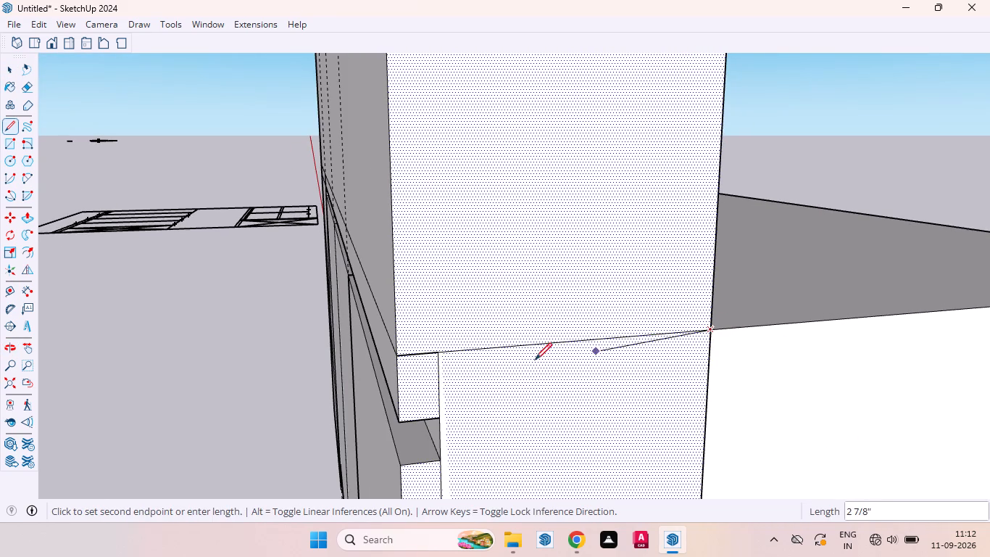
{"action": "left_click", "coordinate": [401, 354]}
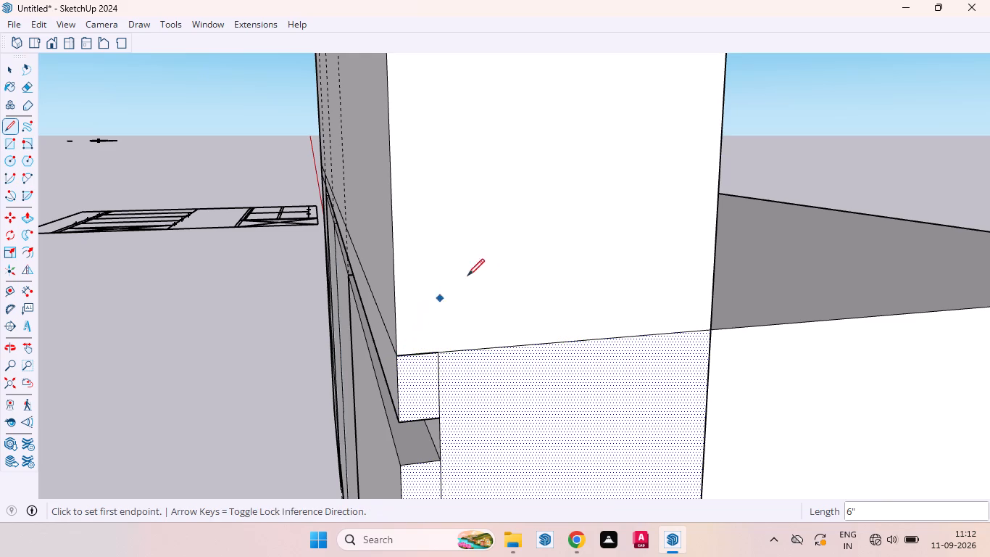
Push the middle section's side face inward 7' 1 1/2", clearing the volume between the upper and base cabinets.
{"action": "key", "text": "space"}
{"action": "left_click", "coordinate": [484, 259]}
{"action": "key", "text": "p"}
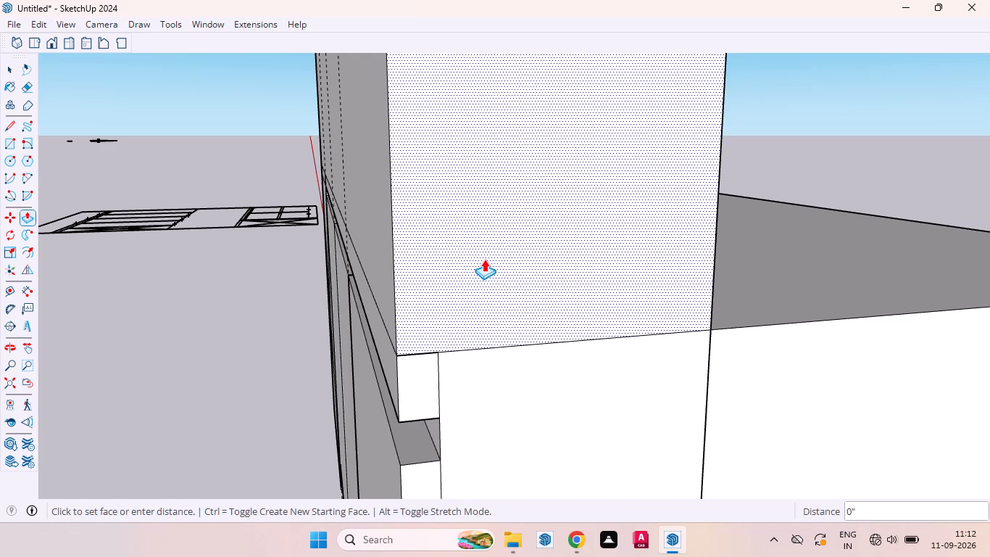
{"action": "left_click", "coordinate": [484, 259]}
{"action": "scroll", "coordinate": [448, 222], "scroll_direction": "down", "scroll_amount": 5}
{"action": "scroll", "coordinate": [602, 273], "scroll_direction": "down", "scroll_amount": 5}
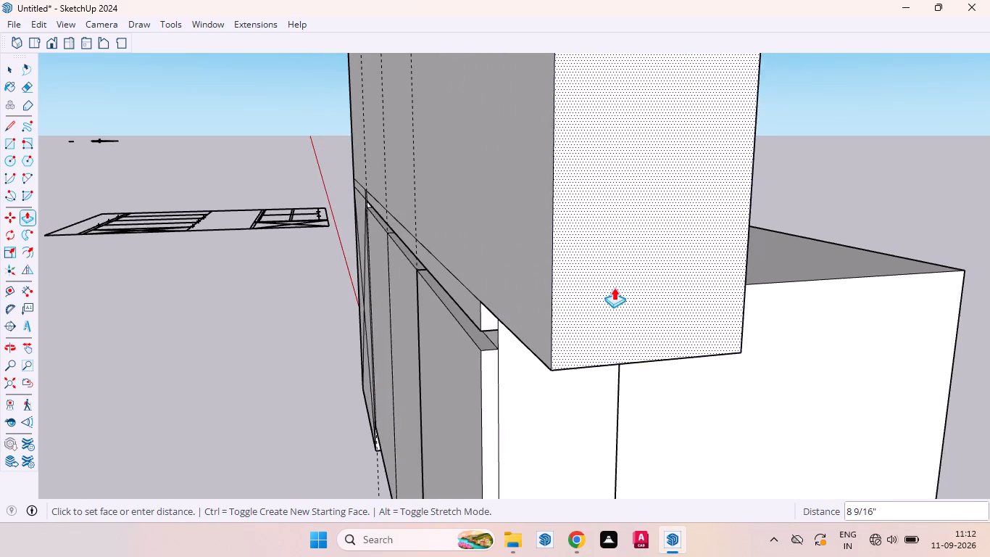
{"action": "middle_click_drag", "start_coordinate": [733, 330], "coordinate": [920, 355]}
{"action": "scroll", "coordinate": [691, 352], "scroll_direction": "down", "scroll_amount": 18}
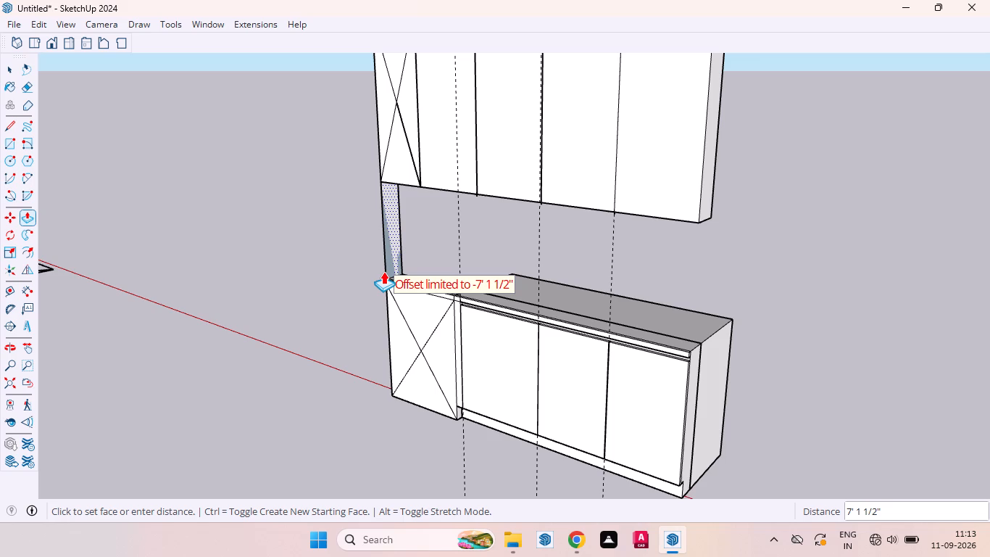
{"action": "left_click", "coordinate": [383, 271]}
Delete the leftover end face of the middle section by removing its two vertical edges.
{"action": "key", "text": "space"}
{"action": "left_click", "coordinate": [330, 289]}
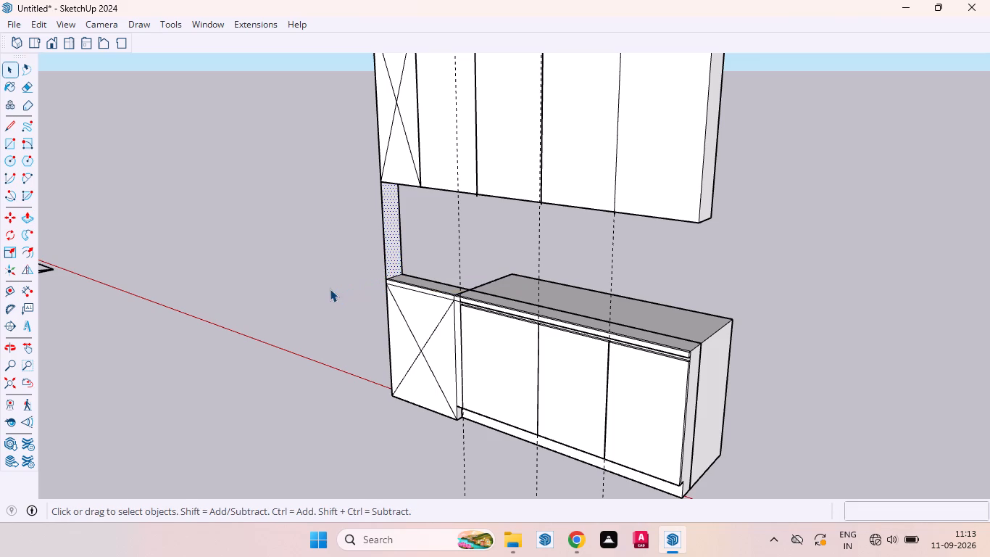
{"action": "scroll", "coordinate": [392, 236], "scroll_direction": "up", "scroll_amount": 4}
{"action": "left_click", "coordinate": [405, 236]}
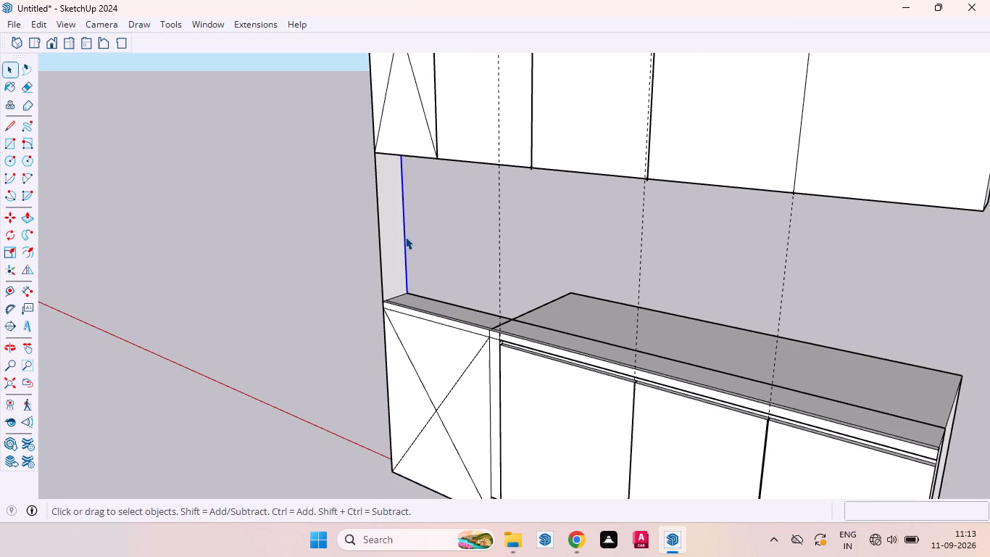
{"action": "key", "text": "Delete"}
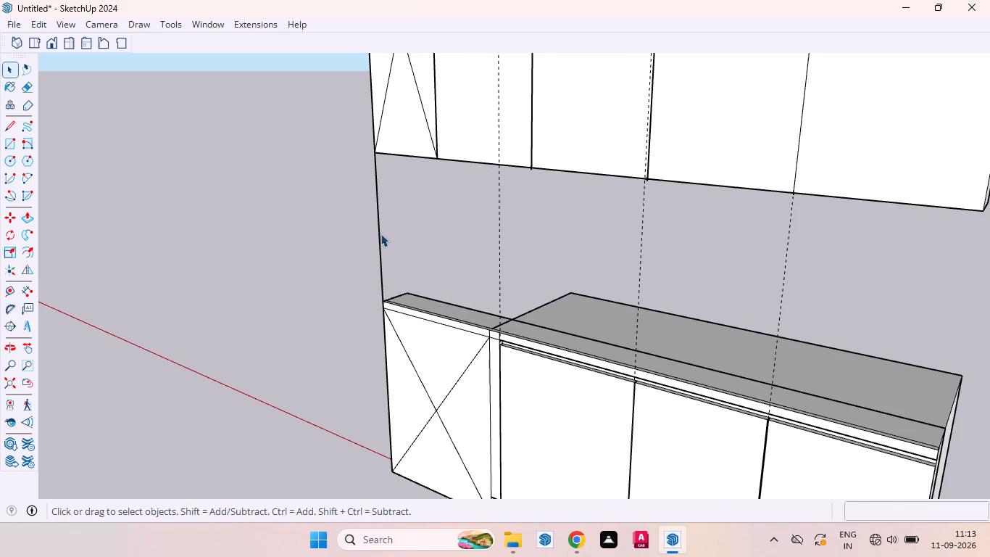
{"action": "left_click", "coordinate": [380, 234]}
{"action": "key", "text": "Delete"}
Examine the base cabinet's top surface and its junction with the crossed end section.
{"action": "scroll", "coordinate": [398, 240], "scroll_direction": "down", "scroll_amount": 4}
{"action": "scroll", "coordinate": [473, 271], "scroll_direction": "up", "scroll_amount": 1}
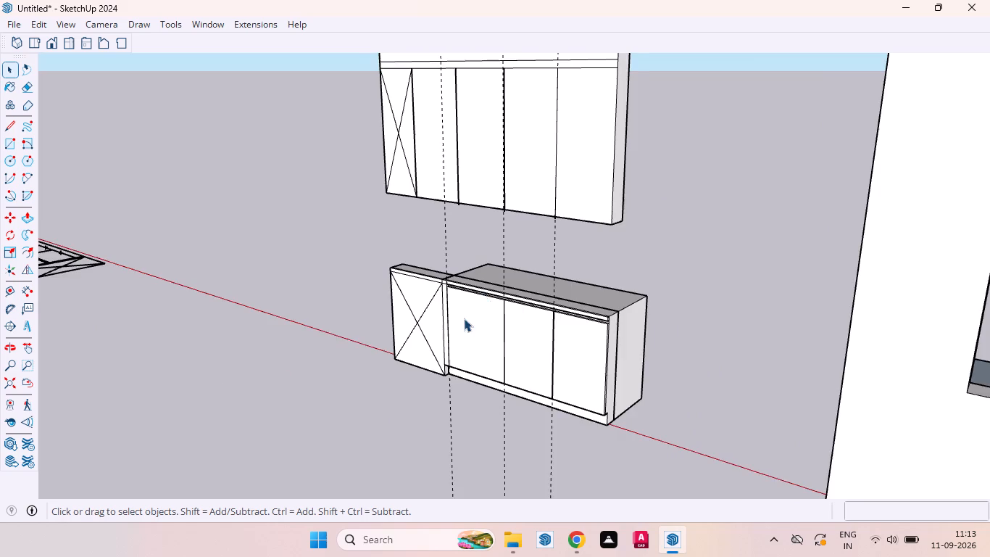
{"action": "scroll", "coordinate": [464, 318], "scroll_direction": "up", "scroll_amount": 4}
{"action": "middle_click_drag", "start_coordinate": [470, 326], "coordinate": [636, 307]}
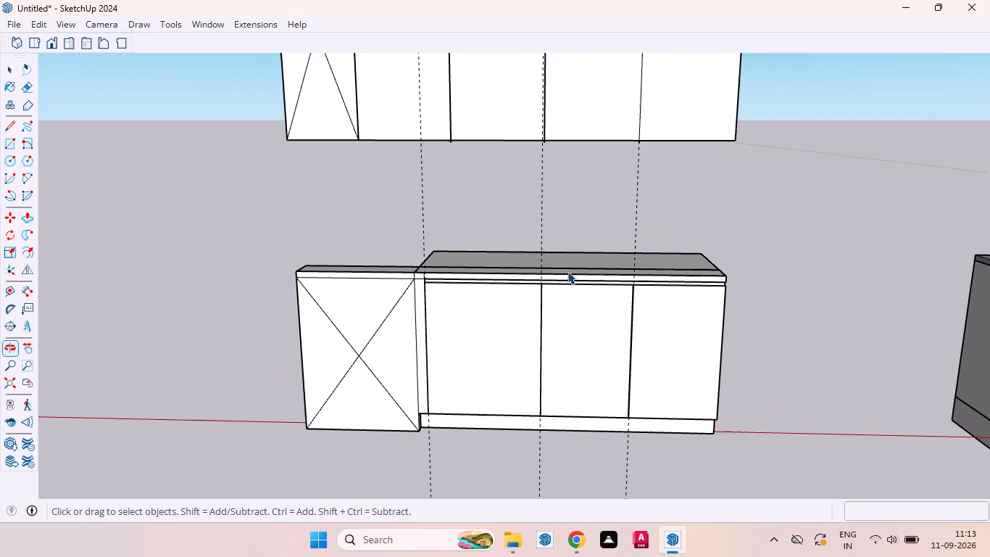
{"action": "scroll", "coordinate": [411, 273], "scroll_direction": "up", "scroll_amount": 8}
{"action": "middle_click_drag", "start_coordinate": [417, 283], "coordinate": [467, 286]}
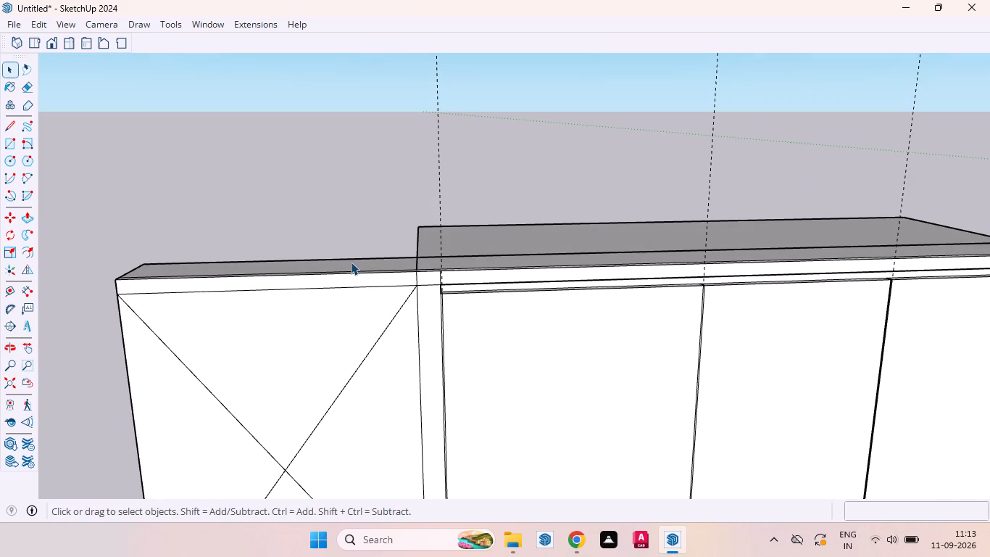
{"action": "left_click", "coordinate": [351, 262]}
{"action": "scroll", "coordinate": [386, 244], "scroll_direction": "down", "scroll_amount": 5}
{"action": "middle_click_drag", "start_coordinate": [435, 327], "coordinate": [481, 466]}
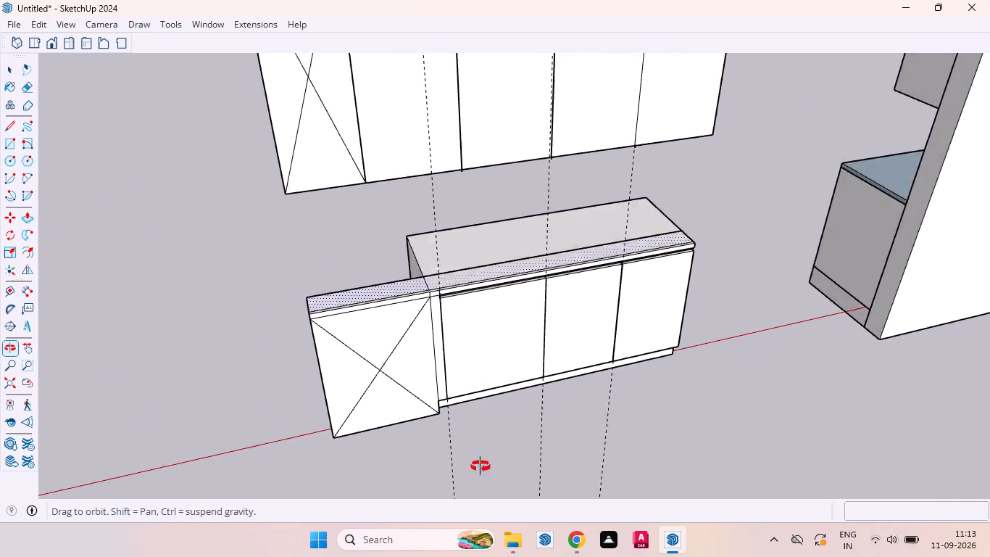
{"action": "middle_click_drag", "start_coordinate": [481, 466], "coordinate": [452, 510]}
{"action": "scroll", "coordinate": [402, 329], "scroll_direction": "up", "scroll_amount": 6}
{"action": "middle_click_drag", "start_coordinate": [360, 312], "coordinate": [433, 318]}
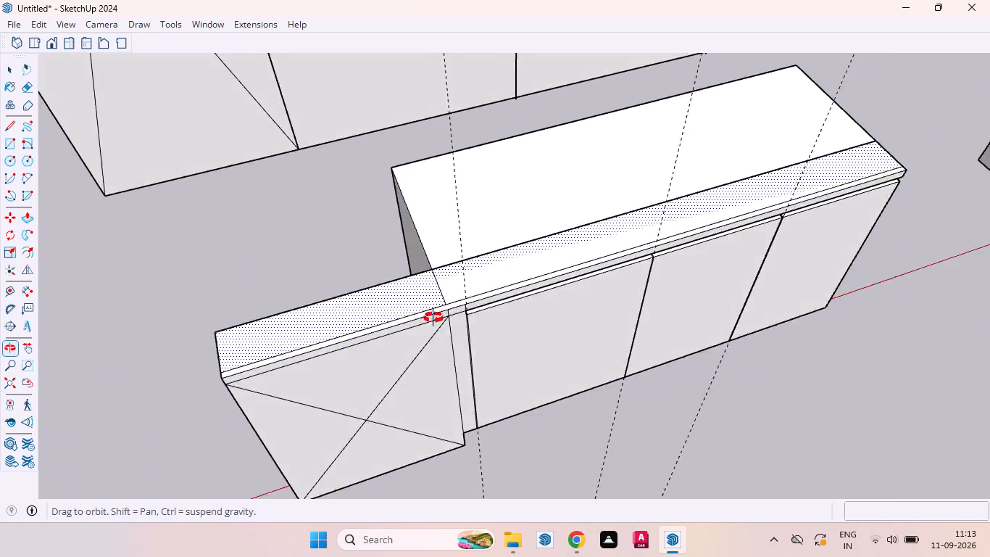
{"action": "middle_click_drag", "start_coordinate": [433, 318], "coordinate": [459, 184]}
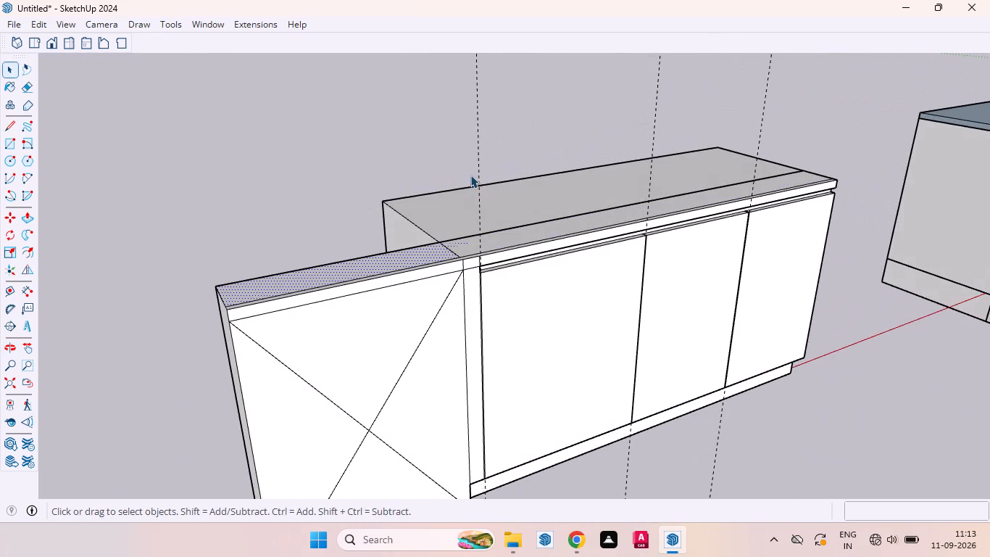
{"action": "left_click", "coordinate": [572, 296]}
{"action": "left_click", "coordinate": [272, 208]}
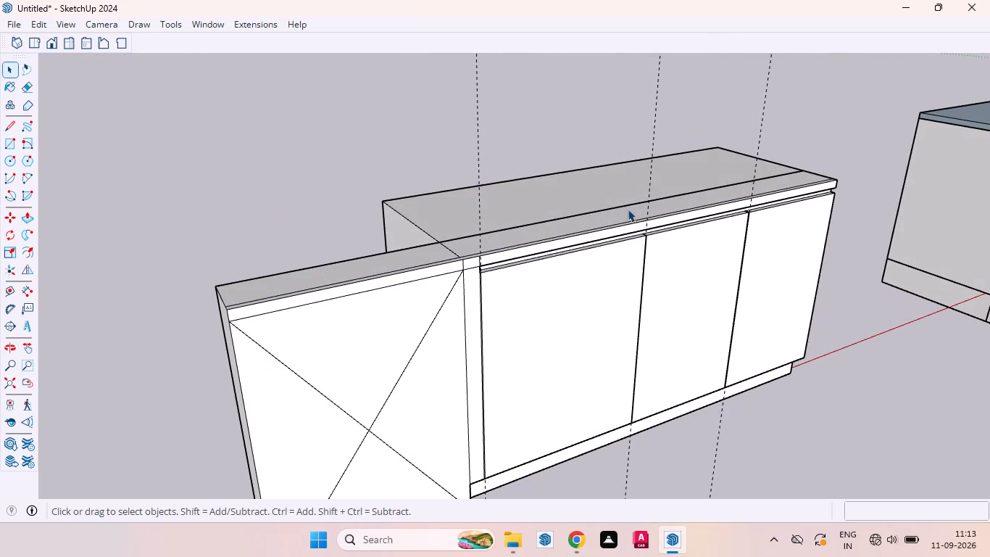
{"action": "left_click", "coordinate": [576, 197]}
{"action": "scroll", "coordinate": [405, 163], "scroll_direction": "down", "scroll_amount": 4}
{"action": "scroll", "coordinate": [413, 226], "scroll_direction": "up", "scroll_amount": 3}
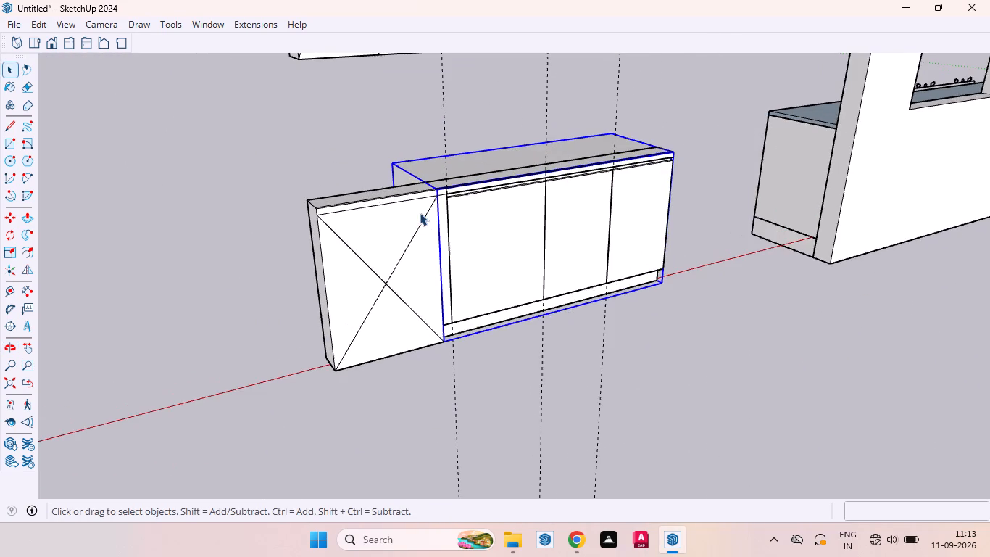
{"action": "middle_click_drag", "start_coordinate": [421, 194], "coordinate": [477, 207]}
{"action": "scroll", "coordinate": [445, 219], "scroll_direction": "up", "scroll_amount": 4}
{"action": "middle_click_drag", "start_coordinate": [469, 210], "coordinate": [404, 256]}
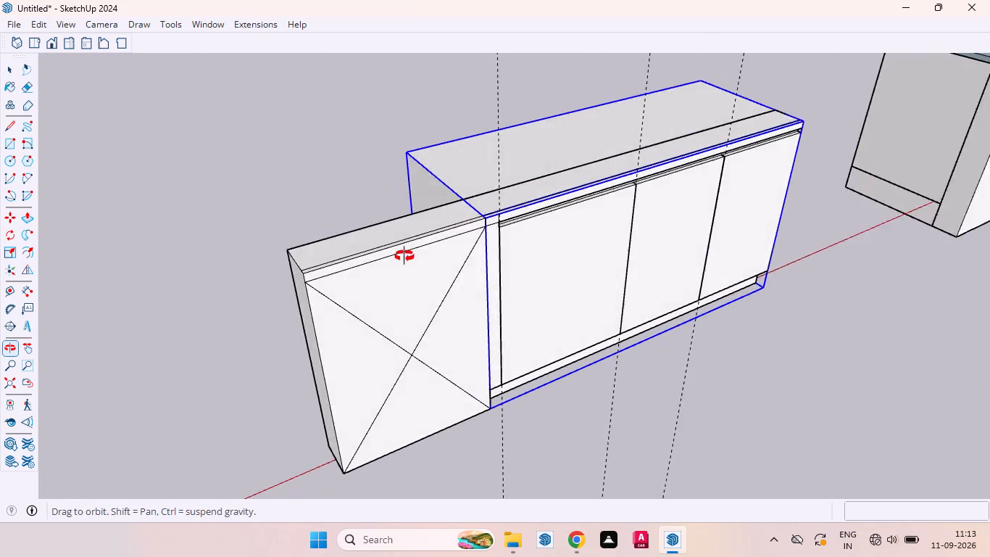
{"action": "middle_click_drag", "start_coordinate": [404, 256], "coordinate": [311, 236]}
{"action": "scroll", "coordinate": [416, 202], "scroll_direction": "up", "scroll_amount": 7}
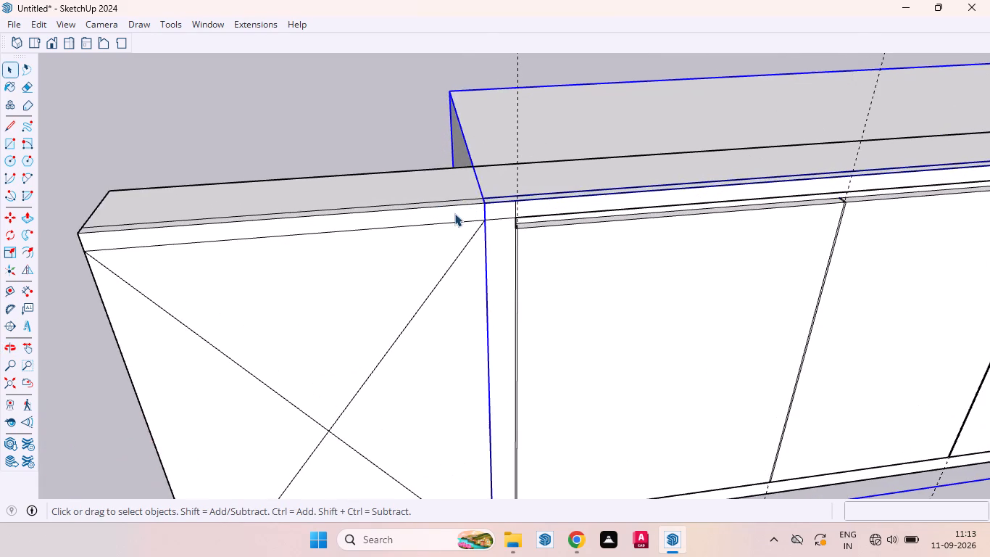
{"action": "scroll", "coordinate": [473, 154], "scroll_direction": "down", "scroll_amount": 5}
{"action": "left_click", "coordinate": [227, 161]}
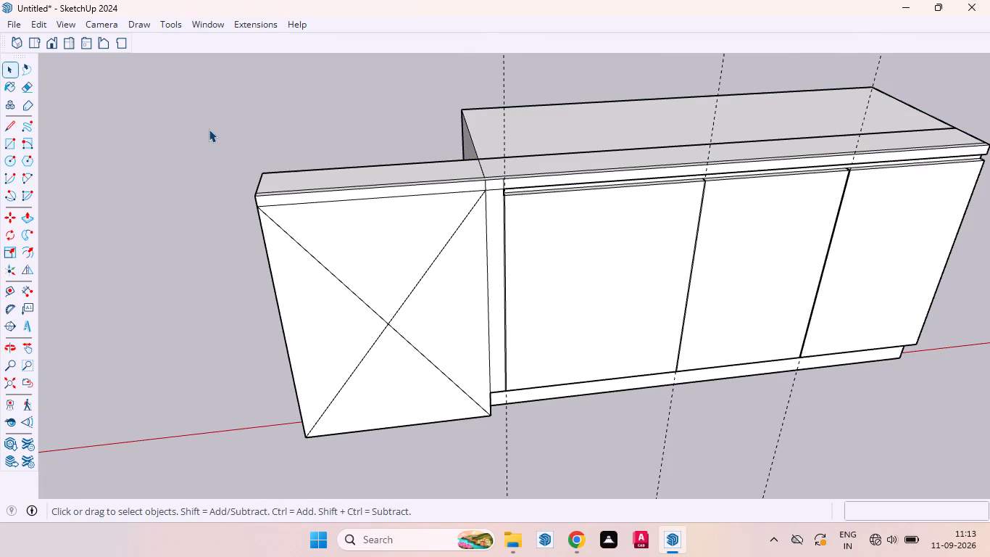
Delete the outer edges and faces of the base's crossed end section, and the rear edge of the narrow top strip.
{"action": "left_click_drag", "start_coordinate": [206, 124], "coordinate": [410, 442]}
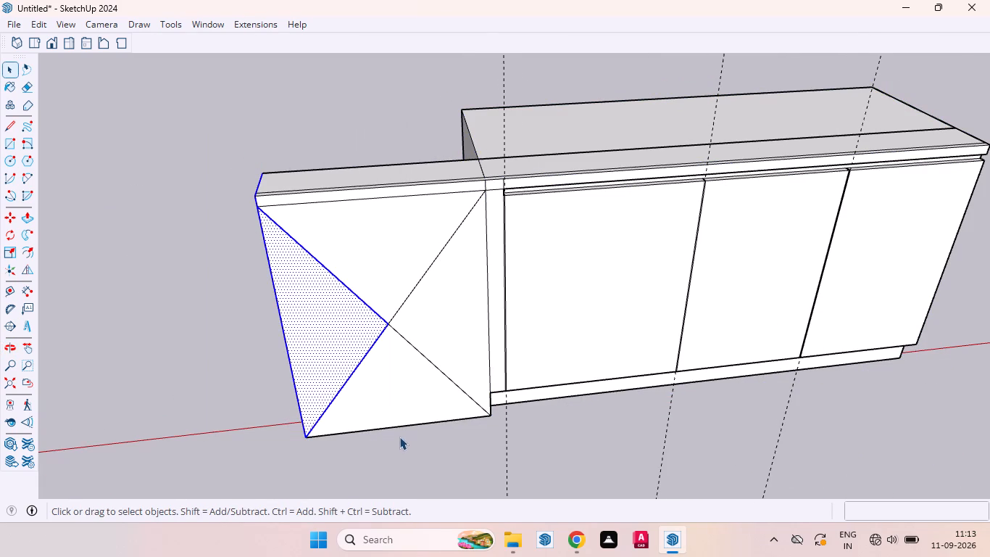
{"action": "key", "text": "Delete"}
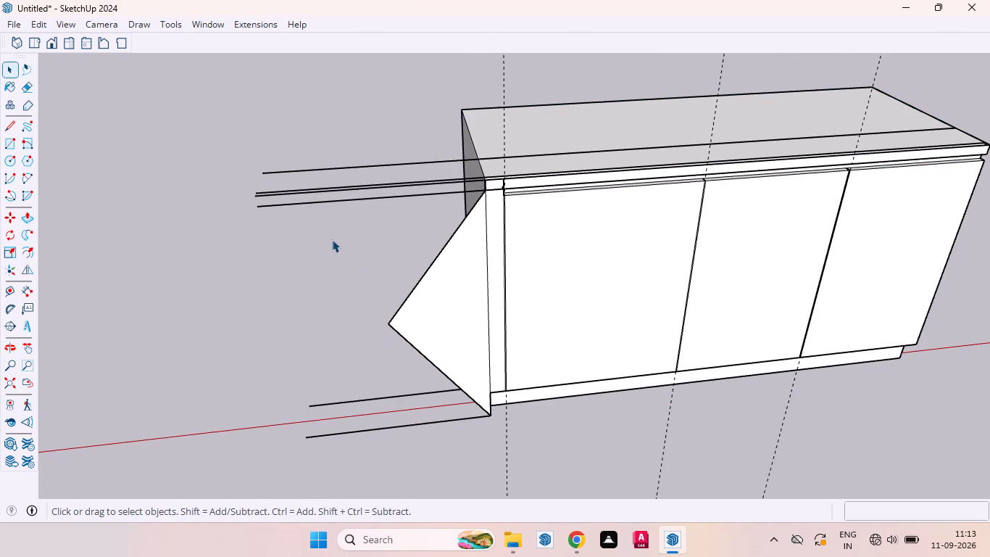
{"action": "scroll", "coordinate": [470, 150], "scroll_direction": "up", "scroll_amount": 4}
{"action": "middle_click_drag", "start_coordinate": [507, 176], "coordinate": [540, 255]}
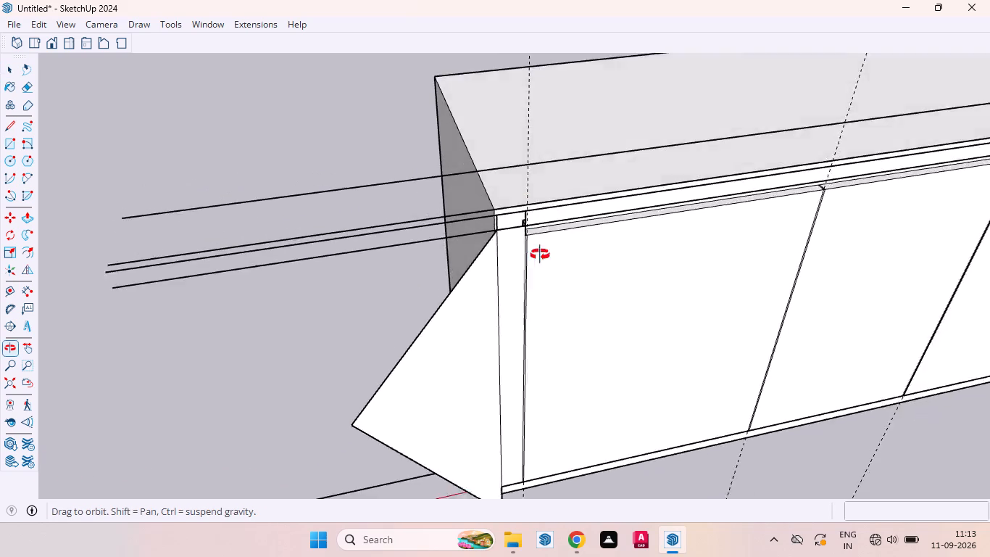
{"action": "middle_click_drag", "start_coordinate": [540, 255], "coordinate": [581, 305]}
{"action": "scroll", "coordinate": [426, 227], "scroll_direction": "up", "scroll_amount": 3}
{"action": "left_click", "coordinate": [431, 223]}
{"action": "key", "text": "Delete"}
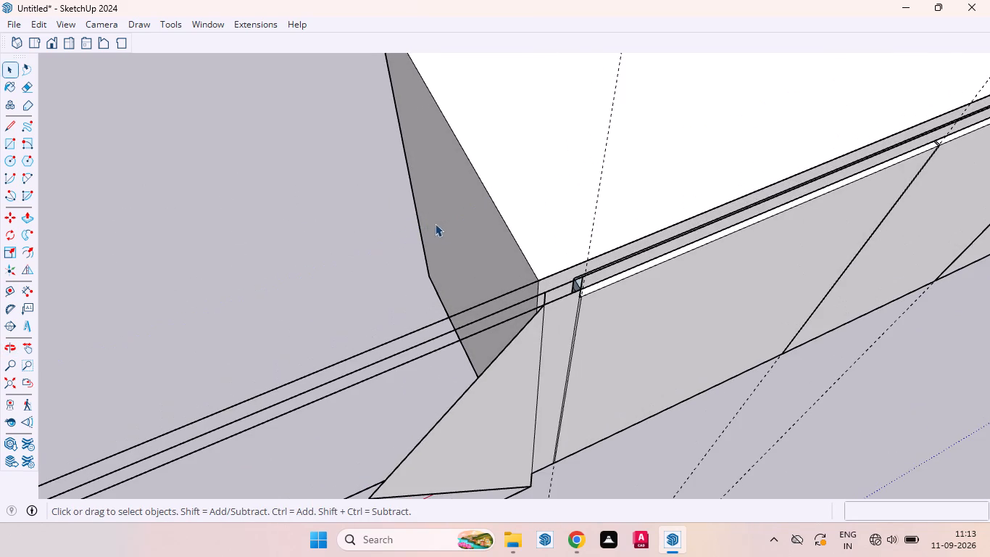
Erase the leftover long edges and the triangular face extending beyond the base cabinet's end panel.
{"action": "scroll", "coordinate": [488, 259], "scroll_direction": "down", "scroll_amount": 8}
{"action": "scroll", "coordinate": [488, 303], "scroll_direction": "up", "scroll_amount": 4}
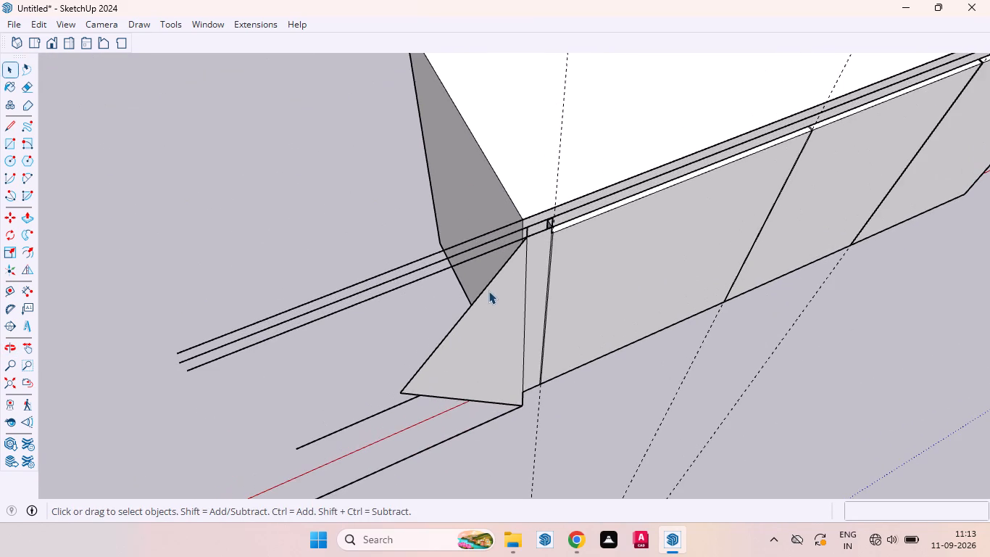
{"action": "left_click", "coordinate": [22, 86]}
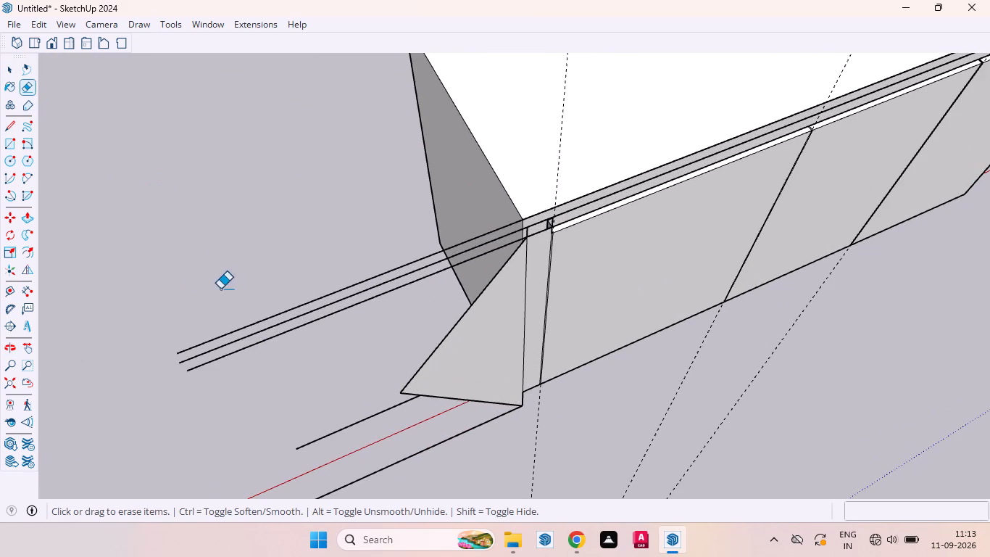
{"action": "left_click_drag", "start_coordinate": [186, 273], "coordinate": [299, 410]}
{"action": "left_click_drag", "start_coordinate": [426, 305], "coordinate": [471, 435]}
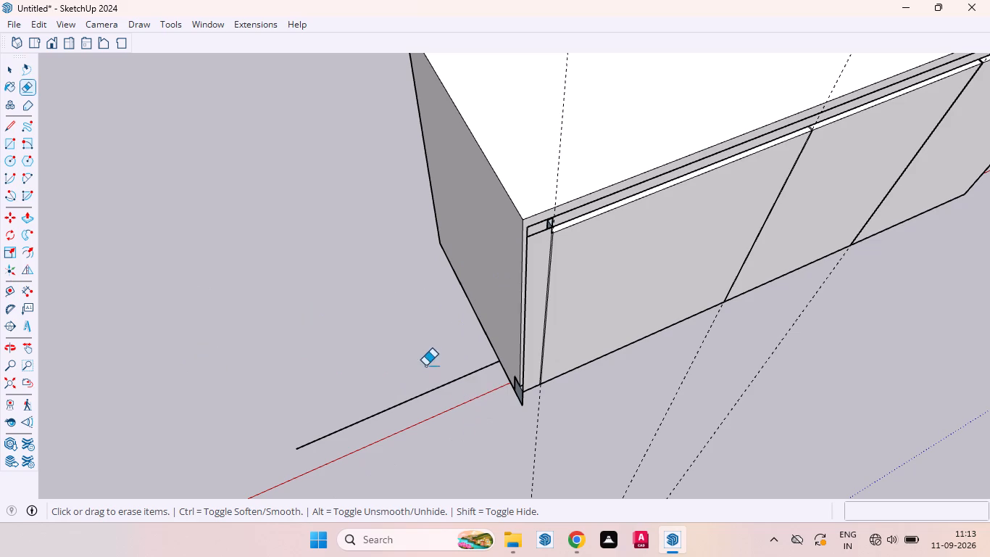
{"action": "left_click_drag", "start_coordinate": [399, 344], "coordinate": [418, 431]}
{"action": "key", "text": "Delete"}
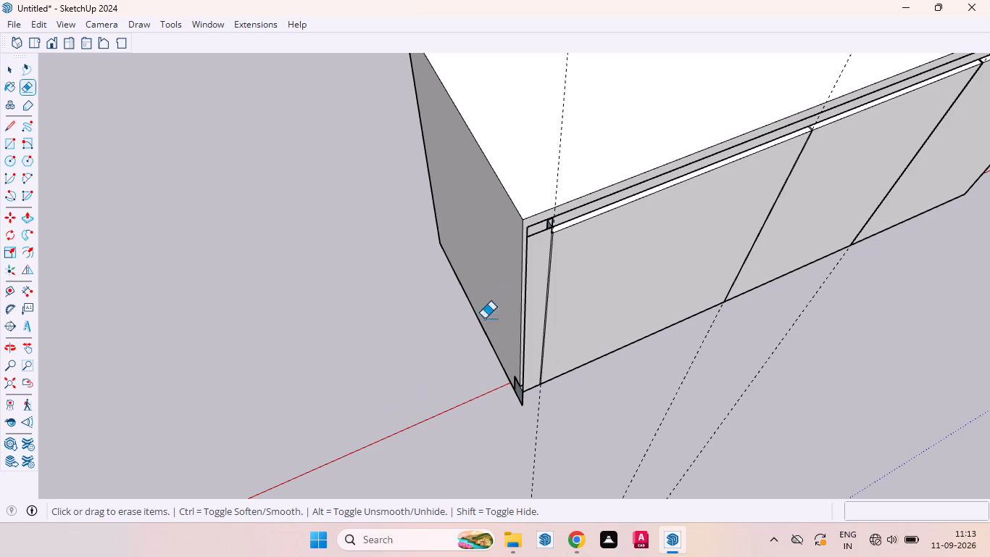
Examine the base cabinet's end panel, front face and the small opening at the front rail's corner.
{"action": "scroll", "coordinate": [549, 259], "scroll_direction": "up", "scroll_amount": 7}
{"action": "key", "text": "Delete"}
{"action": "scroll", "coordinate": [475, 248], "scroll_direction": "up", "scroll_amount": 3}
{"action": "scroll", "coordinate": [475, 248], "scroll_direction": "down", "scroll_amount": 1}
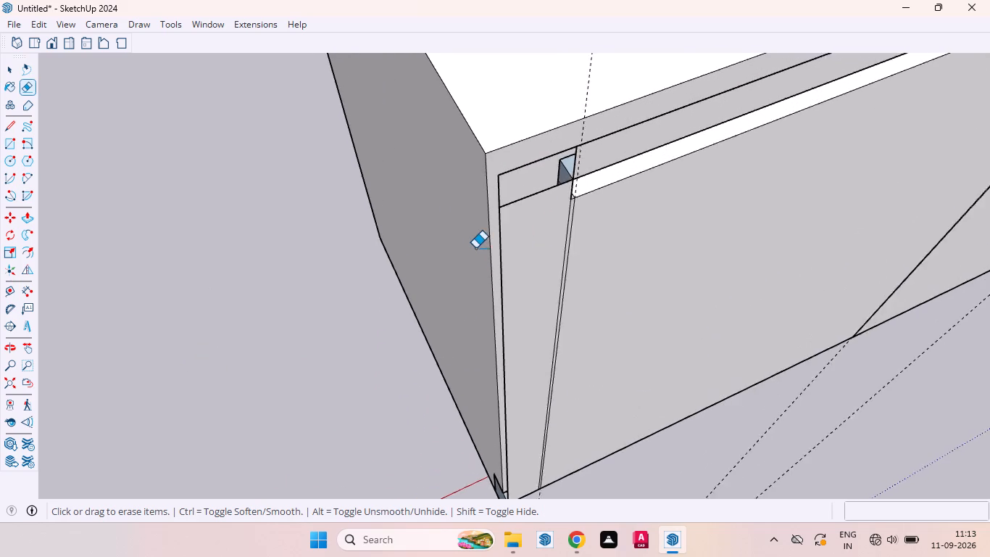
{"action": "scroll", "coordinate": [475, 248], "scroll_direction": "up", "scroll_amount": 1}
{"action": "middle_click_drag", "start_coordinate": [440, 275], "coordinate": [562, 258]}
{"action": "key", "text": "Delete"}
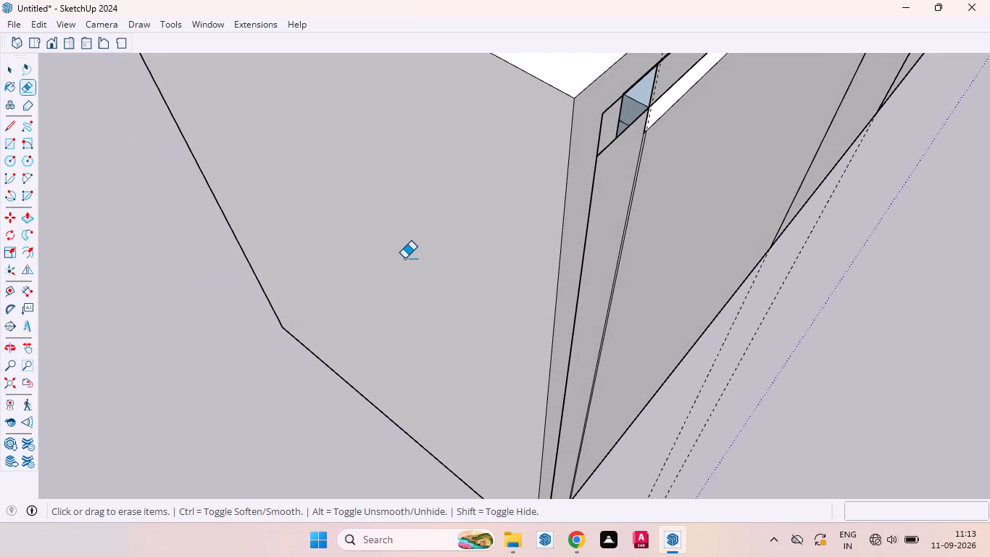
{"action": "key", "text": "space"}
{"action": "scroll", "coordinate": [387, 271], "scroll_direction": "down", "scroll_amount": 8}
{"action": "middle_click_drag", "start_coordinate": [471, 309], "coordinate": [303, 172]}
{"action": "scroll", "coordinate": [473, 376], "scroll_direction": "down", "scroll_amount": 3}
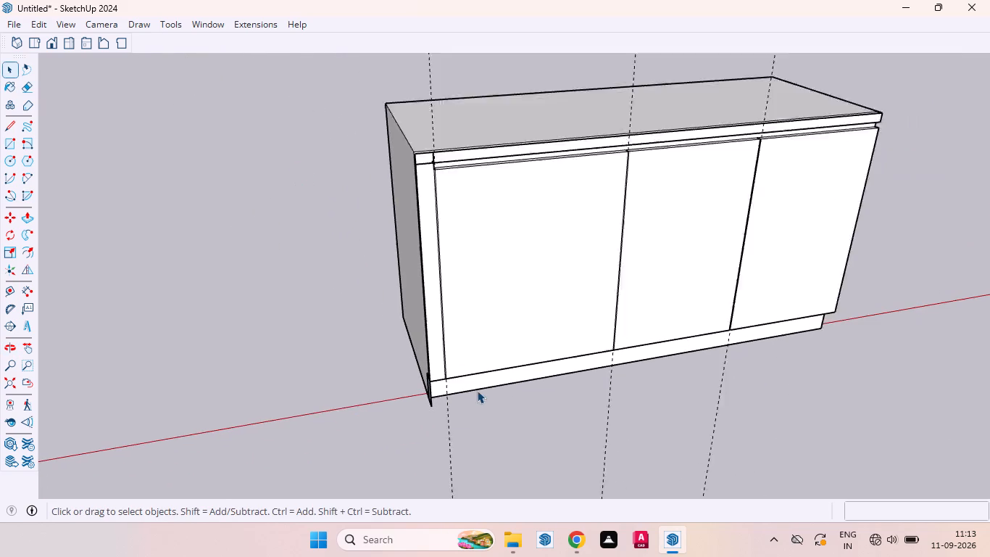
{"action": "scroll", "coordinate": [477, 390], "scroll_direction": "down", "scroll_amount": 2}
{"action": "scroll", "coordinate": [469, 210], "scroll_direction": "up", "scroll_amount": 4}
{"action": "scroll", "coordinate": [415, 170], "scroll_direction": "up", "scroll_amount": 8}
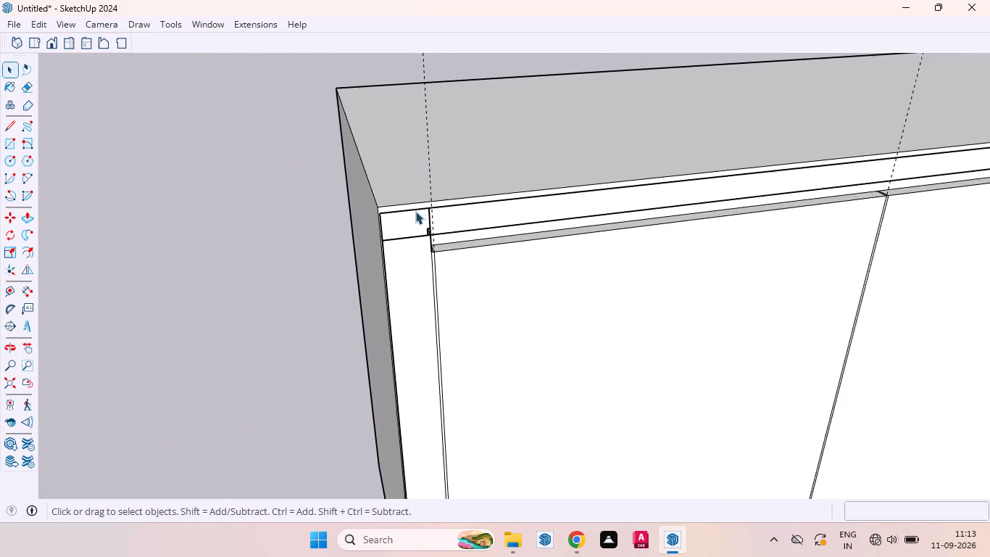
{"action": "middle_click_drag", "start_coordinate": [424, 243], "coordinate": [414, 306]}
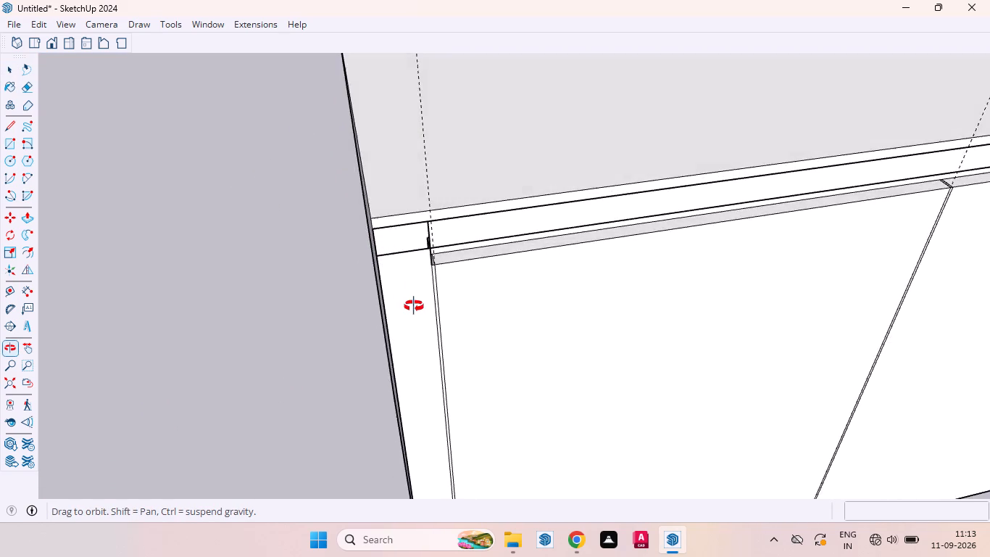
{"action": "middle_click_drag", "start_coordinate": [414, 306], "coordinate": [351, 193]}
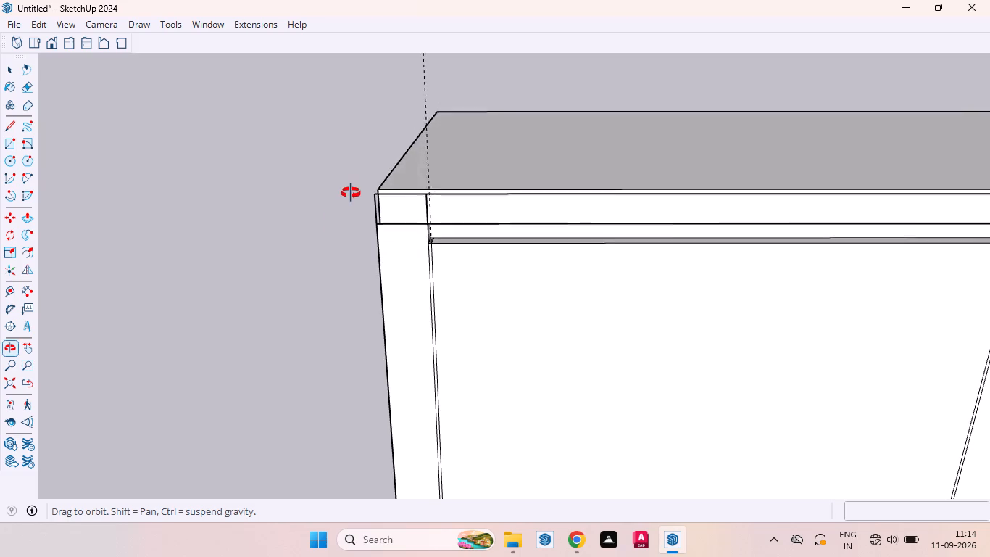
{"action": "middle_click_drag", "start_coordinate": [351, 193], "coordinate": [352, 210]}
{"action": "key", "text": "space"}
{"action": "scroll", "coordinate": [414, 203], "scroll_direction": "up", "scroll_amount": 7}
{"action": "middle_click_drag", "start_coordinate": [440, 225], "coordinate": [509, 243]}
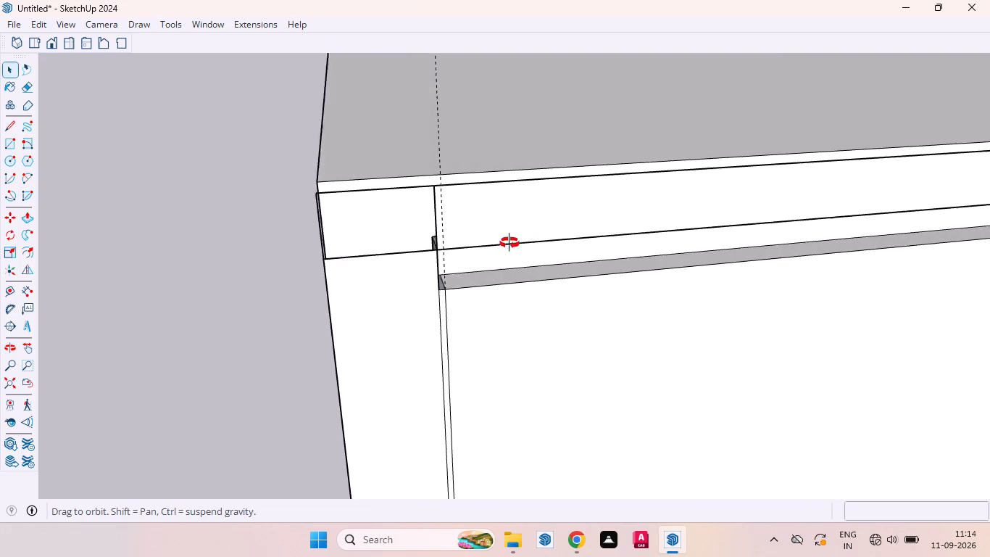
{"action": "middle_click_drag", "start_coordinate": [509, 243], "coordinate": [588, 246]}
{"action": "scroll", "coordinate": [428, 236], "scroll_direction": "up", "scroll_amount": 3}
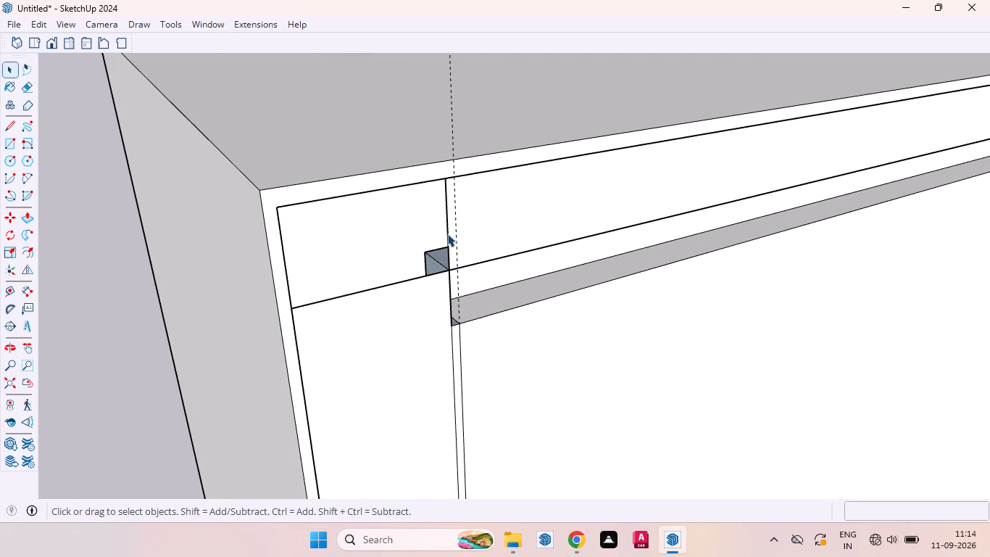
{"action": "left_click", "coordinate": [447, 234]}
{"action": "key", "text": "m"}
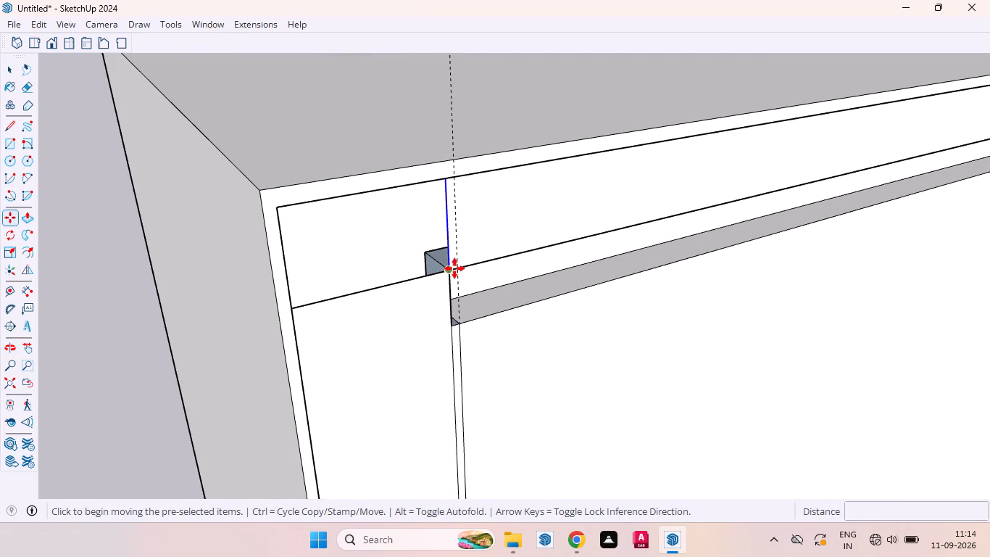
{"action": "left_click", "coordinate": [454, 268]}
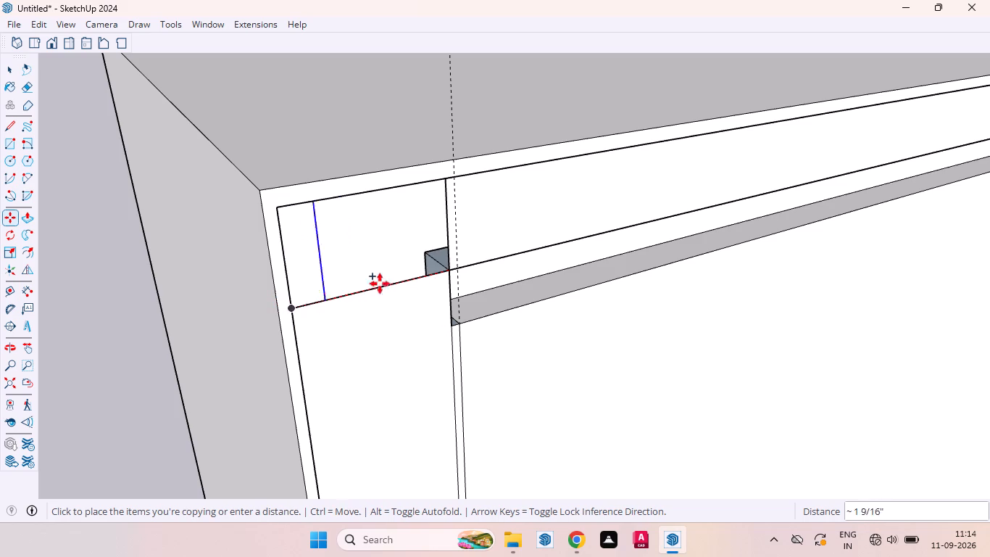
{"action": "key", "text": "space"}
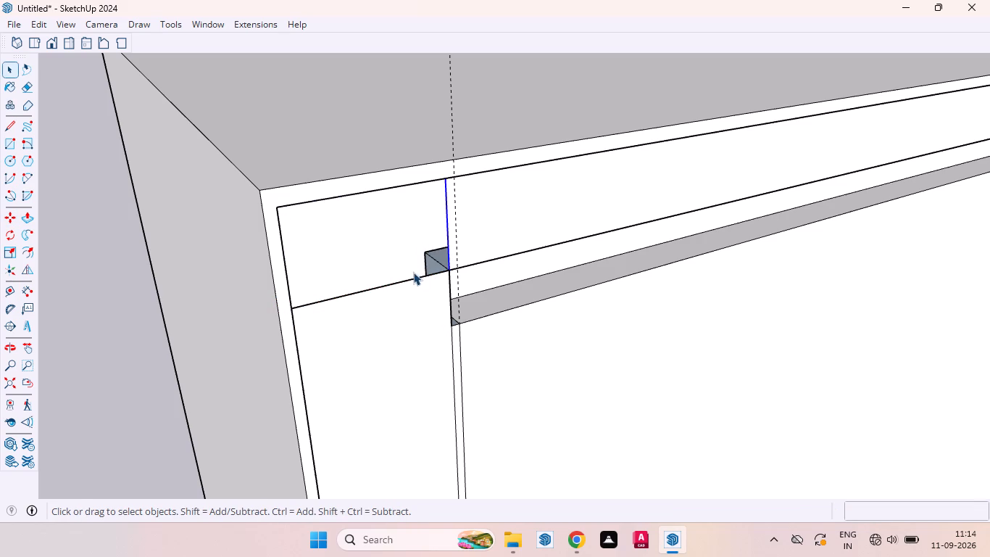
Close the opening at the front rail's corner with a rectangle and delete the short vertical edge dividing the rail.
{"action": "key", "text": "r"}
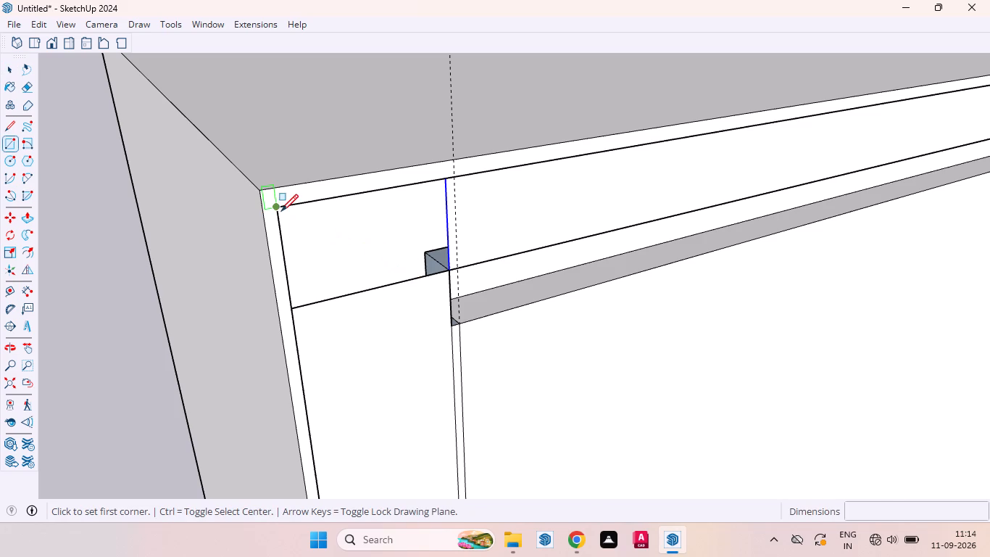
{"action": "left_click", "coordinate": [281, 211]}
{"action": "left_click", "coordinate": [454, 266]}
{"action": "key", "text": "space"}
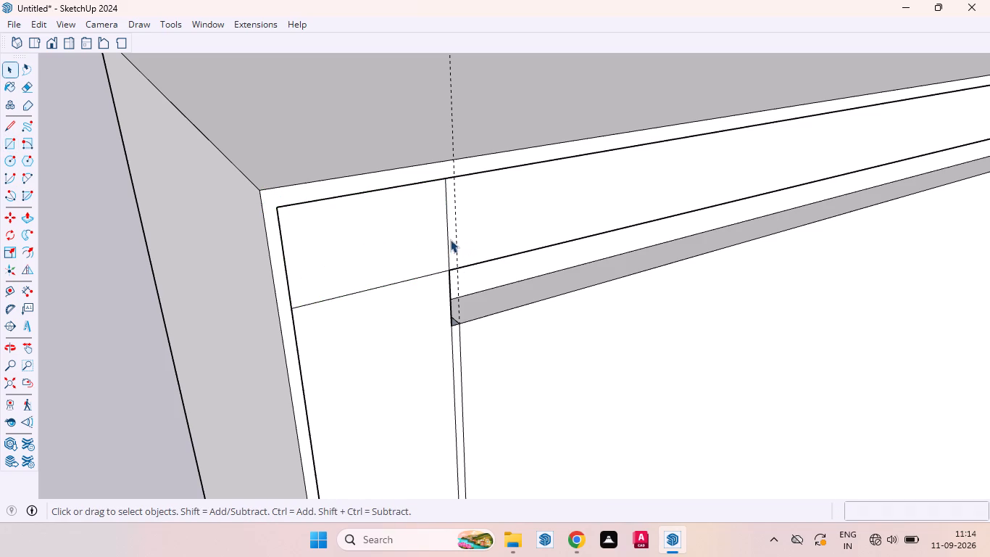
{"action": "left_click", "coordinate": [449, 239]}
{"action": "key", "text": "Delete"}
Push/Pull the small end face inside the open top rail 5' 1 1/2" to the base cabinet's opposite end.
{"action": "scroll", "coordinate": [435, 139], "scroll_direction": "down", "scroll_amount": 4}
{"action": "middle_click_drag", "start_coordinate": [403, 178], "coordinate": [713, 218]}
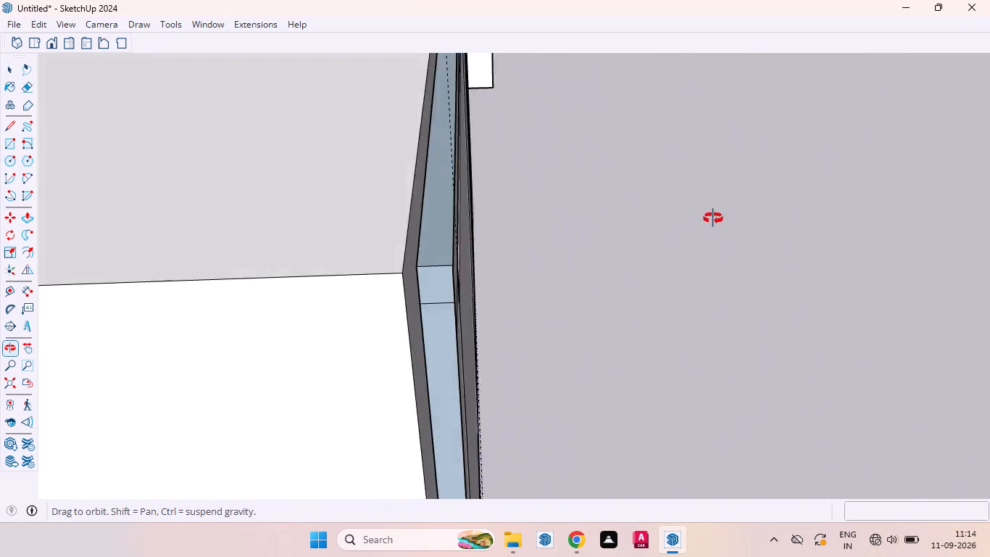
{"action": "middle_click_drag", "start_coordinate": [713, 218], "coordinate": [546, 165]}
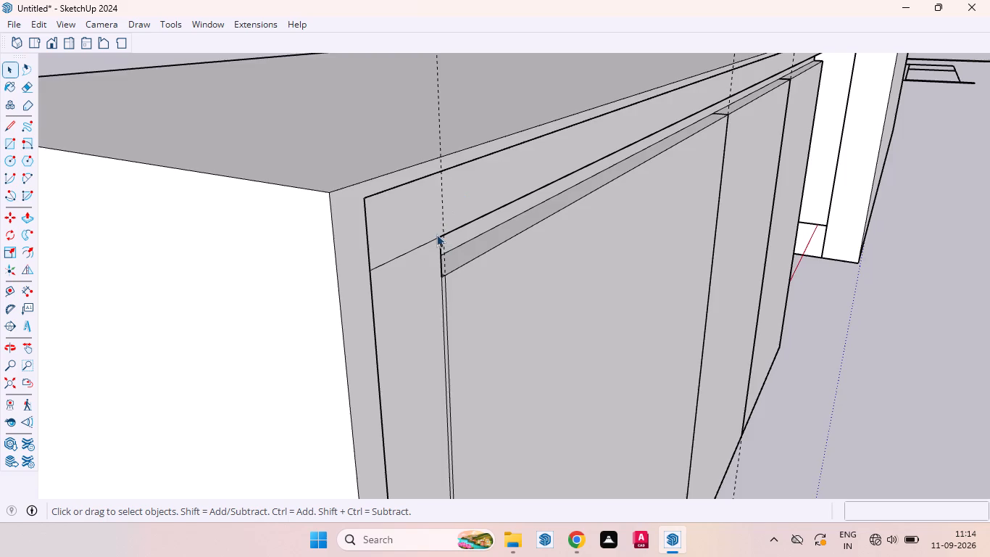
{"action": "scroll", "coordinate": [438, 236], "scroll_direction": "down", "scroll_amount": 8}
{"action": "scroll", "coordinate": [710, 78], "scroll_direction": "up", "scroll_amount": 7}
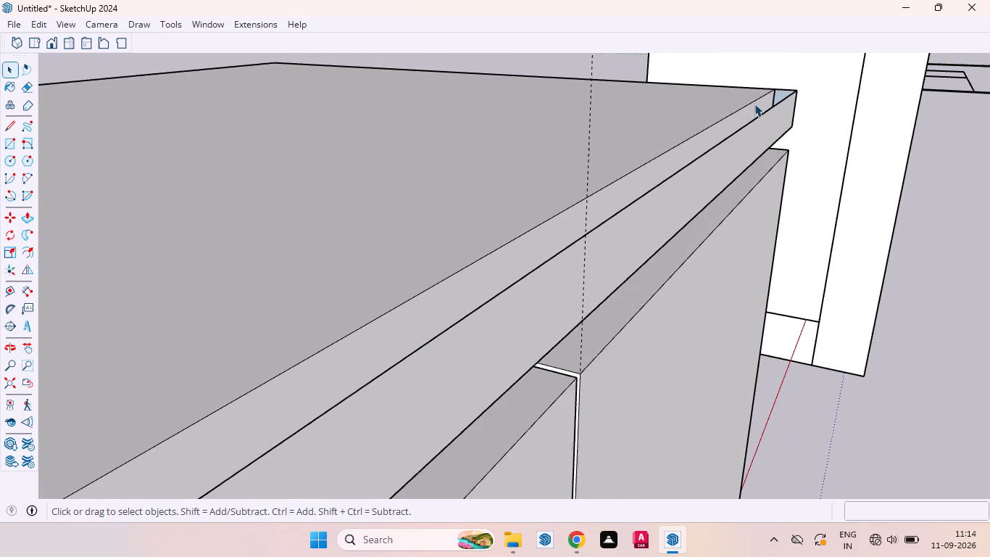
{"action": "scroll", "coordinate": [754, 104], "scroll_direction": "up", "scroll_amount": 2}
{"action": "middle_click_drag", "start_coordinate": [777, 109], "coordinate": [823, 133]}
{"action": "scroll", "coordinate": [782, 97], "scroll_direction": "up", "scroll_amount": 4}
{"action": "left_click", "coordinate": [770, 87]}
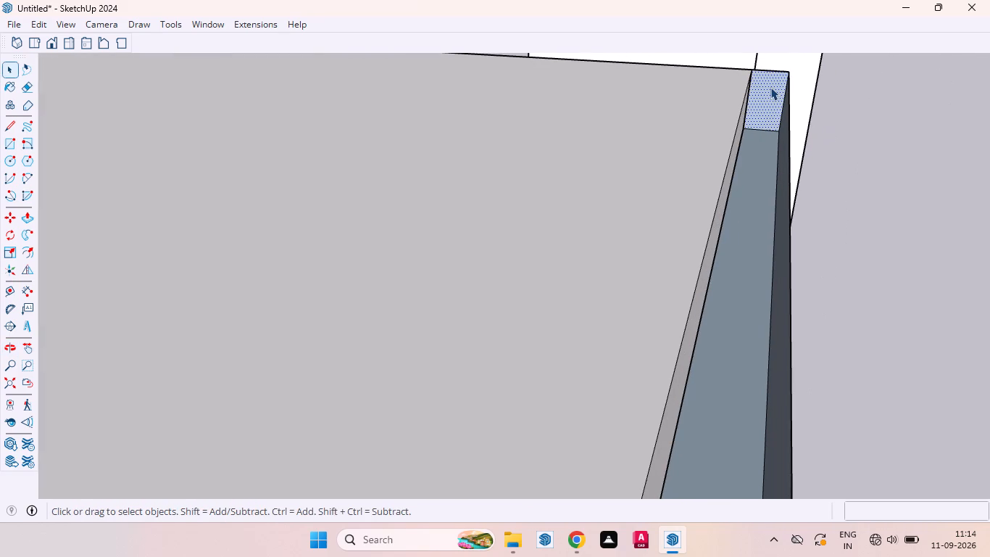
{"action": "key", "text": "p"}
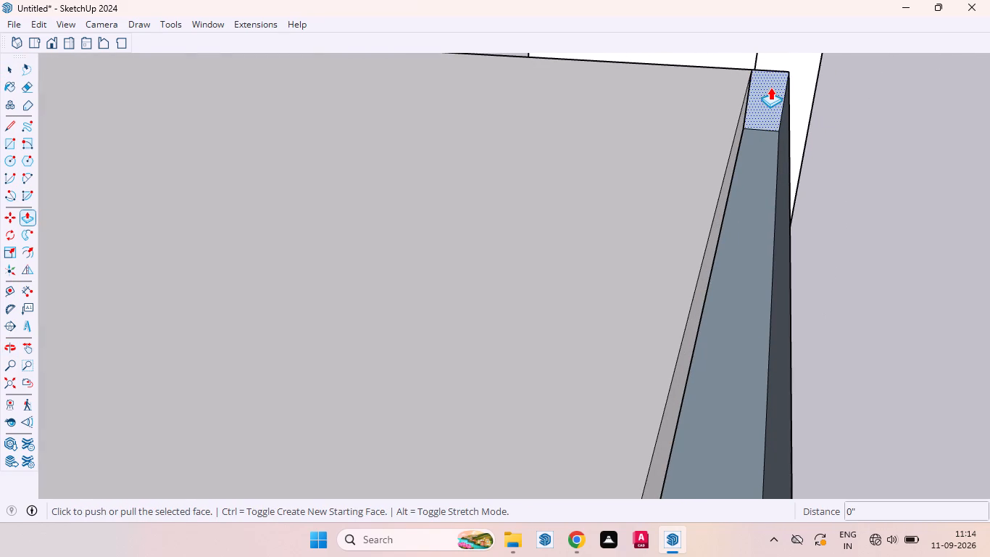
{"action": "left_click", "coordinate": [770, 87]}
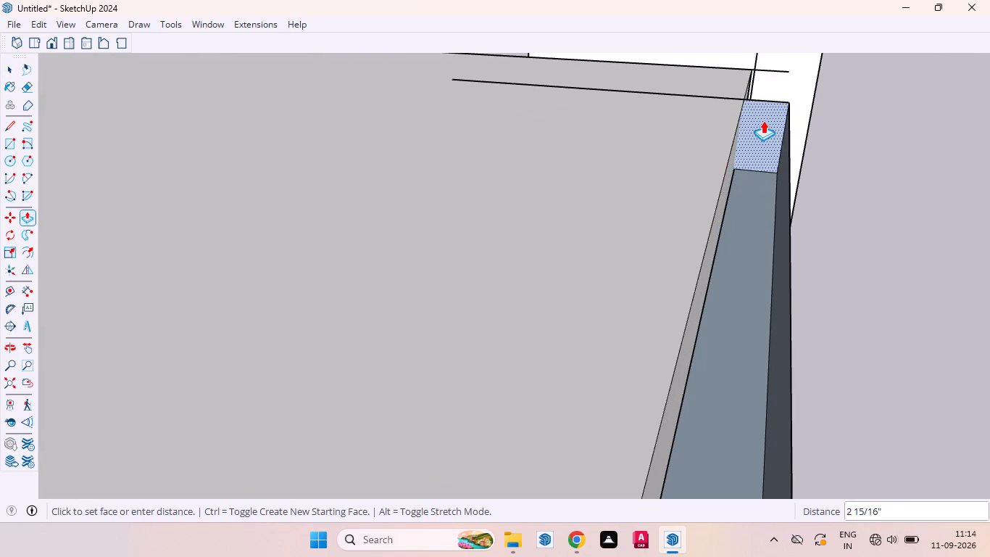
{"action": "scroll", "coordinate": [725, 157], "scroll_direction": "down", "scroll_amount": 17}
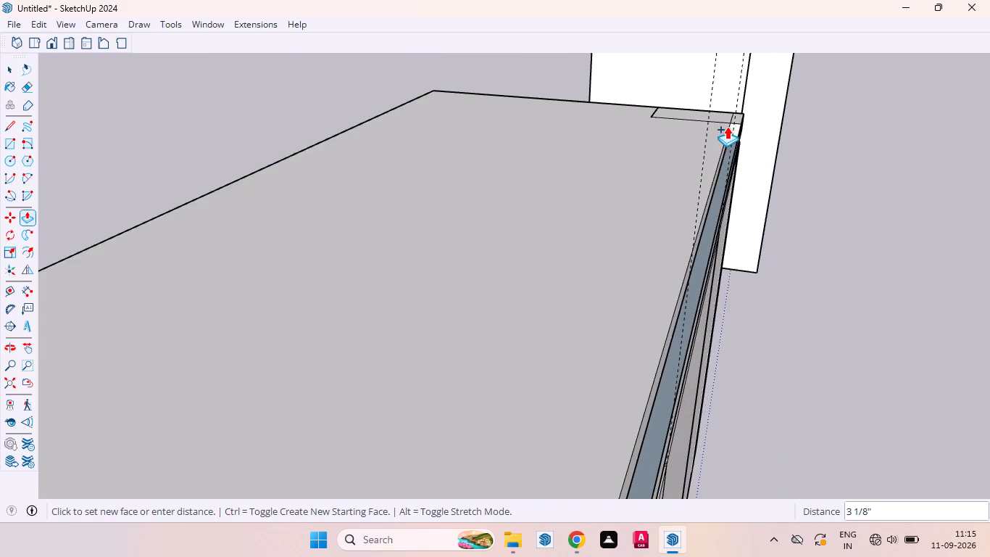
{"action": "scroll", "coordinate": [727, 126], "scroll_direction": "down", "scroll_amount": 5}
{"action": "scroll", "coordinate": [694, 176], "scroll_direction": "down", "scroll_amount": 6}
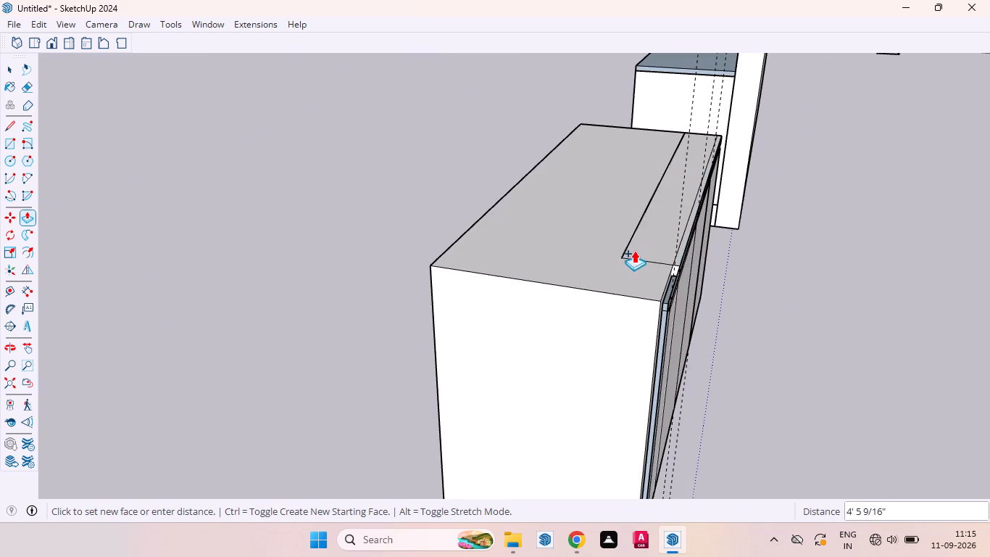
{"action": "middle_click_drag", "start_coordinate": [636, 249], "coordinate": [394, 215]}
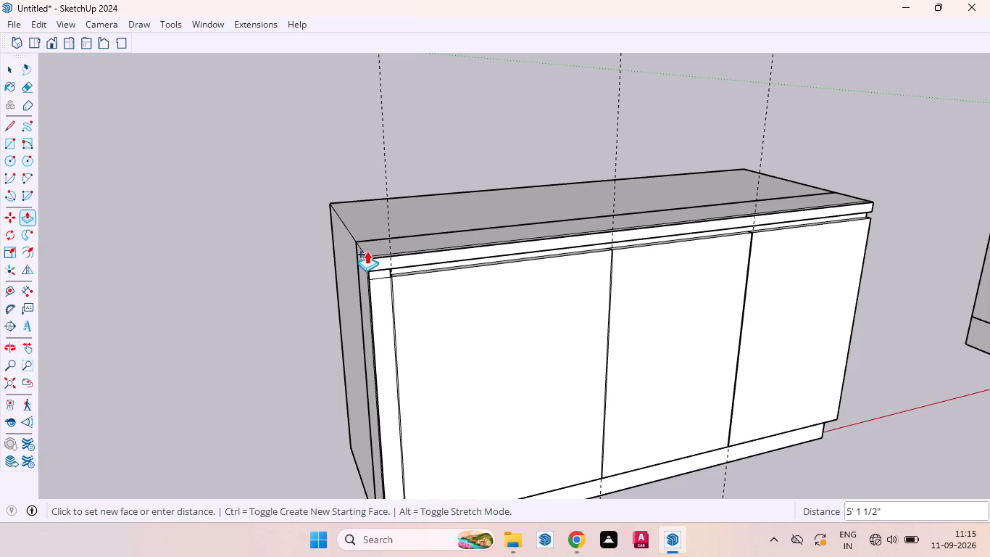
{"action": "left_click", "coordinate": [360, 242]}
{"action": "key", "text": "space"}
{"action": "left_click", "coordinate": [265, 255]}
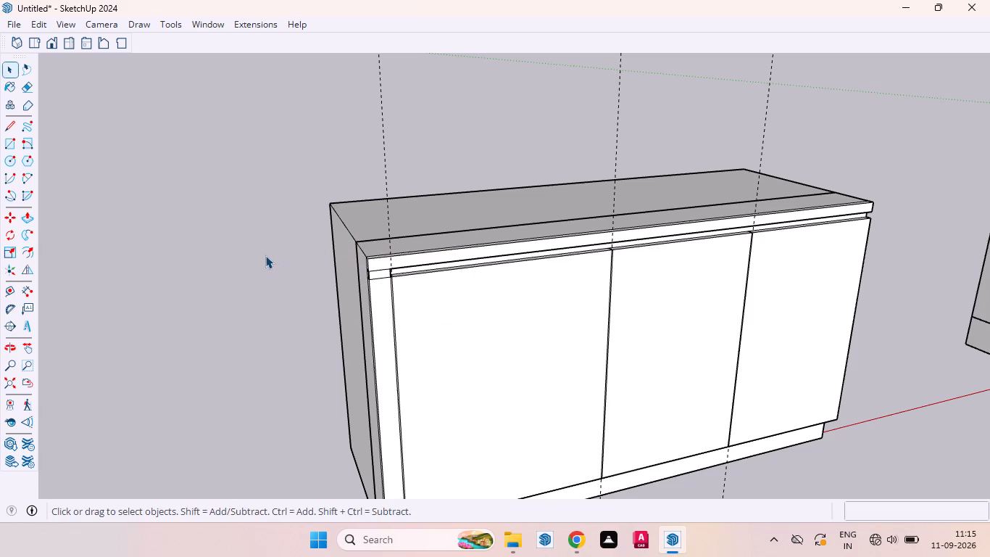
Delete the leftover lengthwise edge on the base cabinet's top and the vertical edge dividing its end panel.
{"action": "scroll", "coordinate": [387, 278], "scroll_direction": "up", "scroll_amount": 4}
{"action": "middle_click_drag", "start_coordinate": [388, 274], "coordinate": [330, 418]}
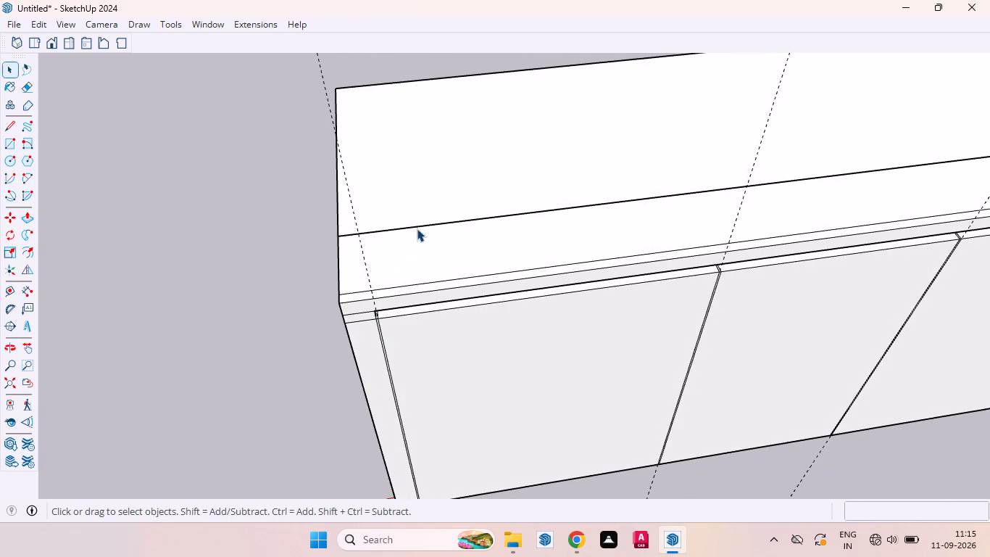
{"action": "left_click", "coordinate": [412, 226]}
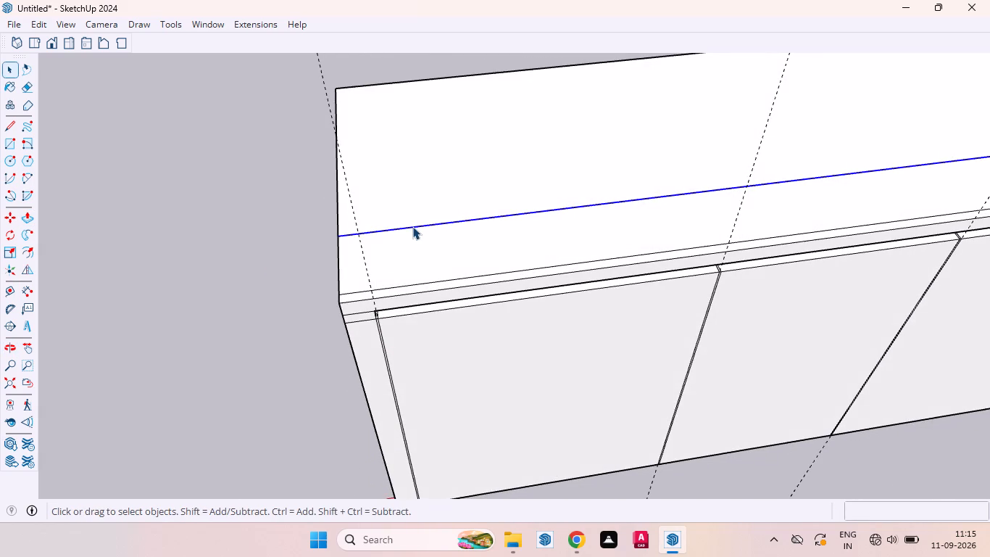
{"action": "key", "text": "Delete"}
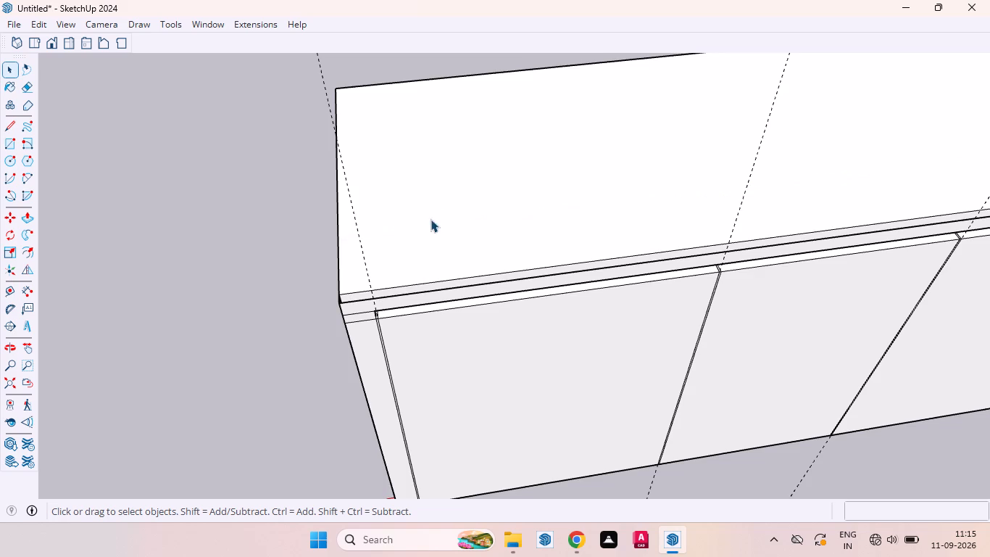
{"action": "middle_click_drag", "start_coordinate": [396, 318], "coordinate": [468, 224]}
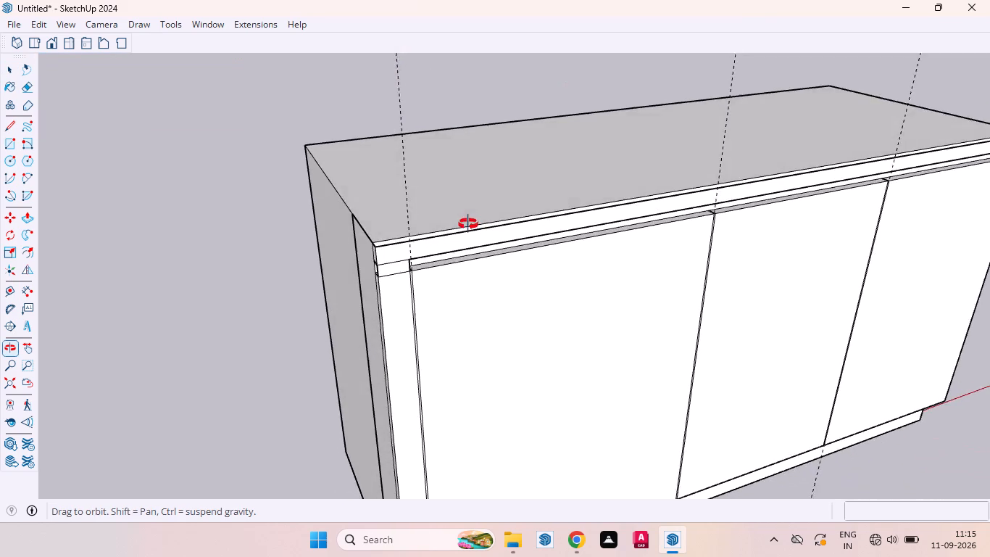
{"action": "middle_click_drag", "start_coordinate": [468, 224], "coordinate": [464, 232]}
{"action": "middle_click_drag", "start_coordinate": [370, 278], "coordinate": [555, 275]}
{"action": "scroll", "coordinate": [457, 283], "scroll_direction": "up", "scroll_amount": 3}
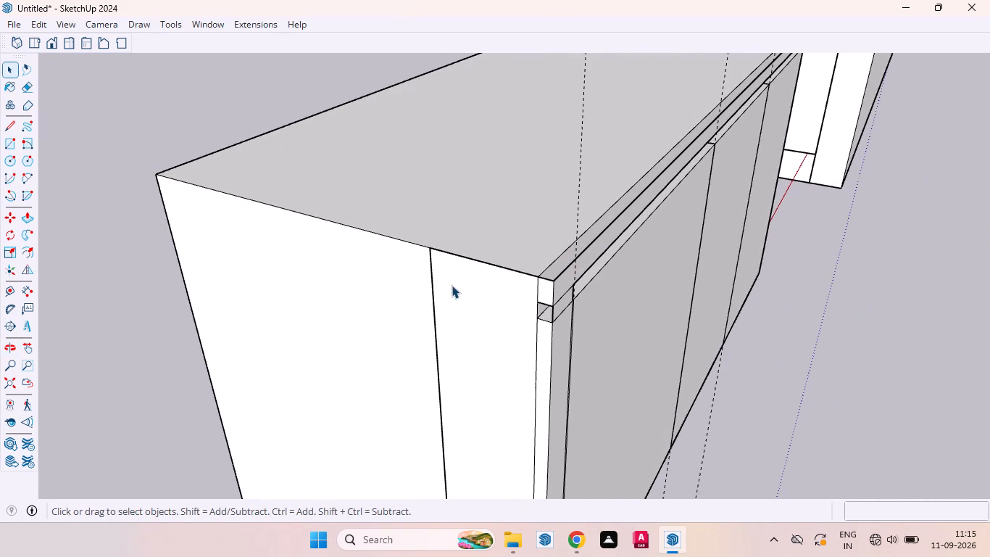
{"action": "left_click", "coordinate": [431, 285]}
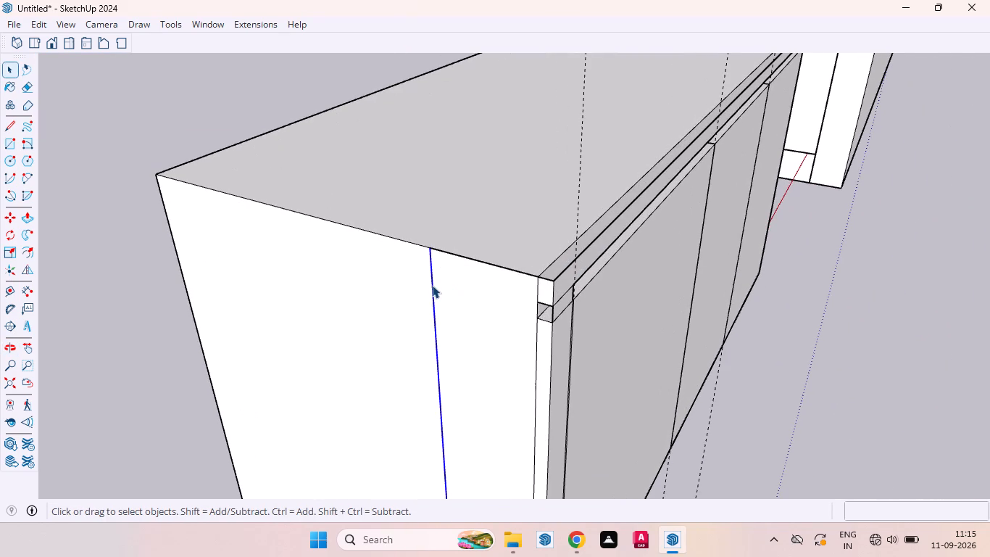
{"action": "key", "text": "Delete"}
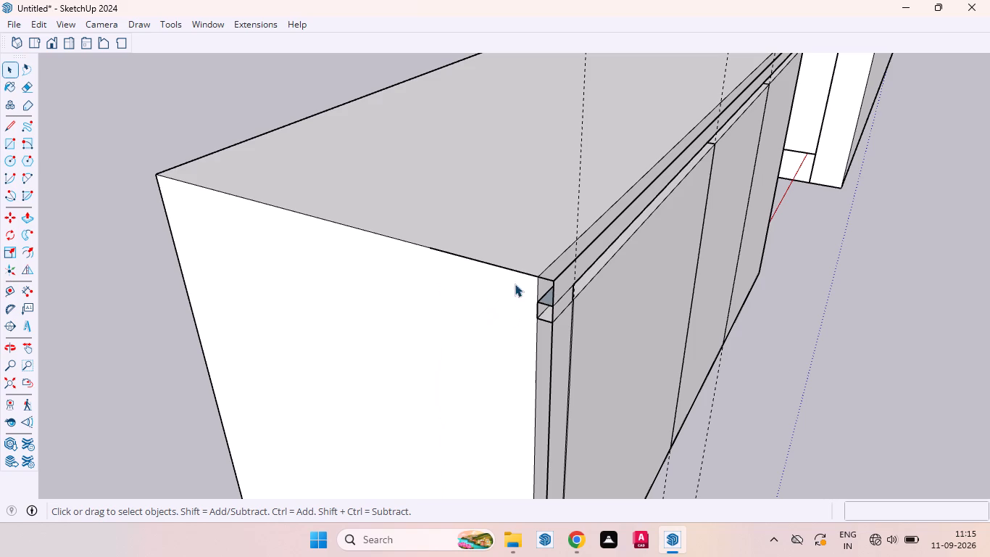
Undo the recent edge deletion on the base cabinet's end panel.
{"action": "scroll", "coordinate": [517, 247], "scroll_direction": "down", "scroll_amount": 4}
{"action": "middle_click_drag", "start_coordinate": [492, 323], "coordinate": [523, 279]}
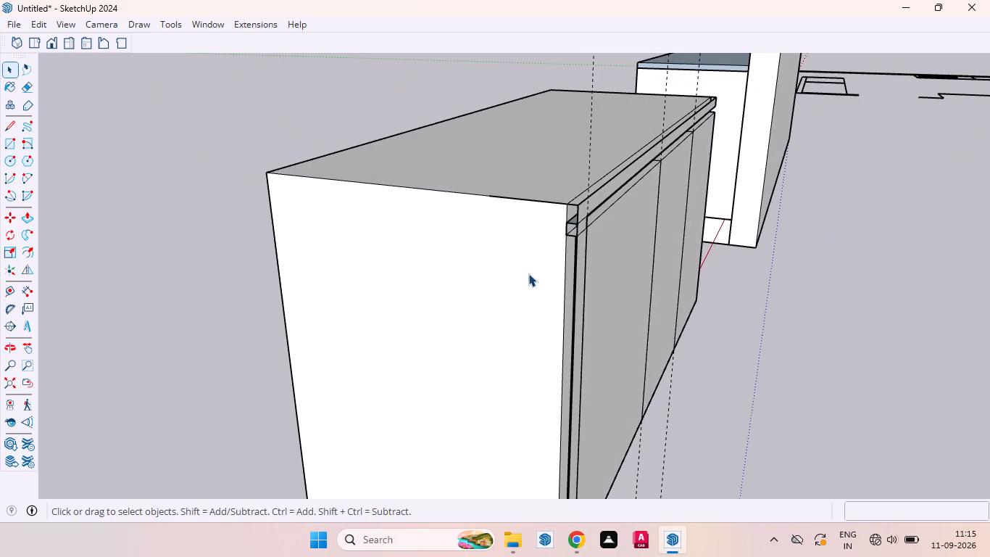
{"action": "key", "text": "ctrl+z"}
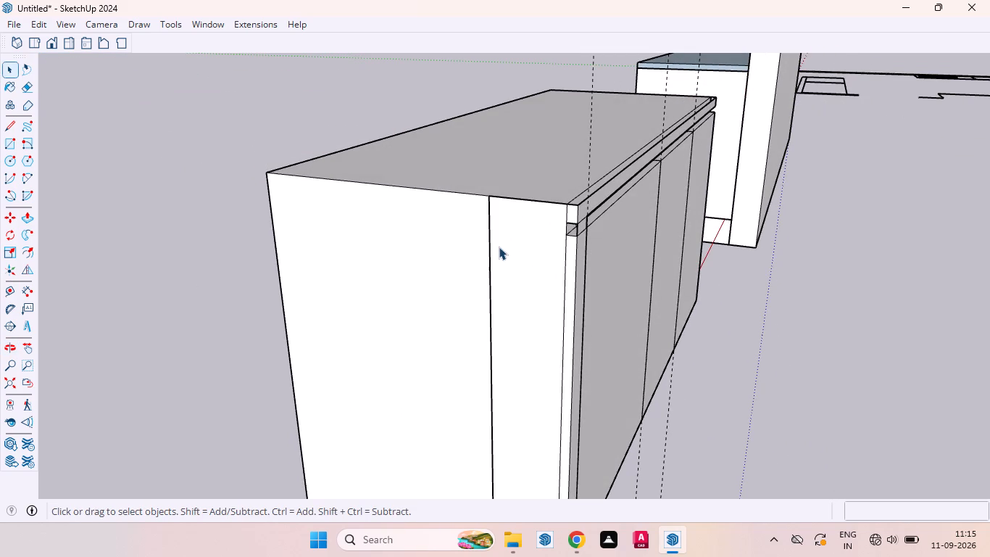
Close the small opening at the end of the base cabinet's front rail with a rectangle matching the gap's corners.
{"action": "scroll", "coordinate": [520, 215], "scroll_direction": "down", "scroll_amount": 4}
{"action": "middle_click_drag", "start_coordinate": [584, 239], "coordinate": [481, 271]}
{"action": "scroll", "coordinate": [475, 245], "scroll_direction": "up", "scroll_amount": 3}
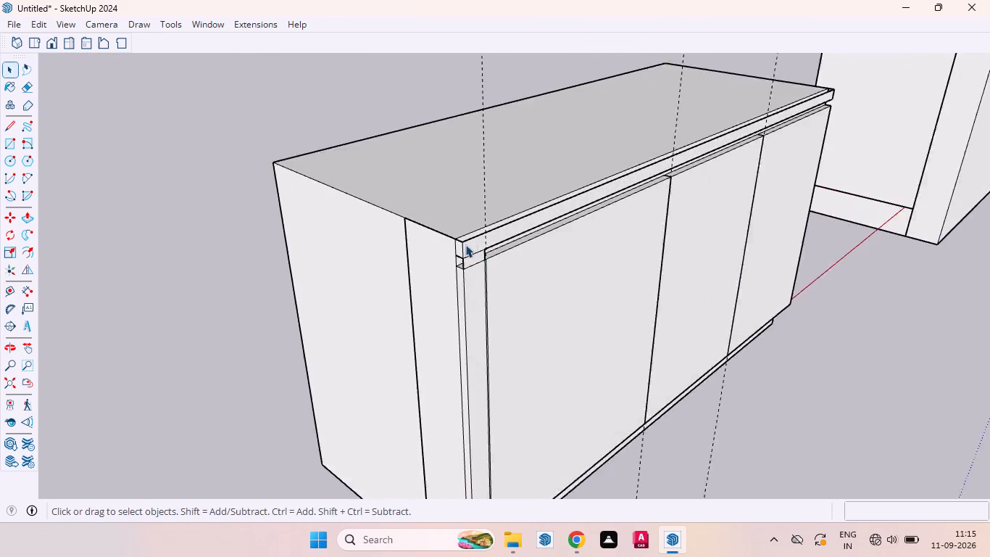
{"action": "scroll", "coordinate": [465, 244], "scroll_direction": "up", "scroll_amount": 15}
{"action": "middle_click_drag", "start_coordinate": [478, 267], "coordinate": [301, 202]}
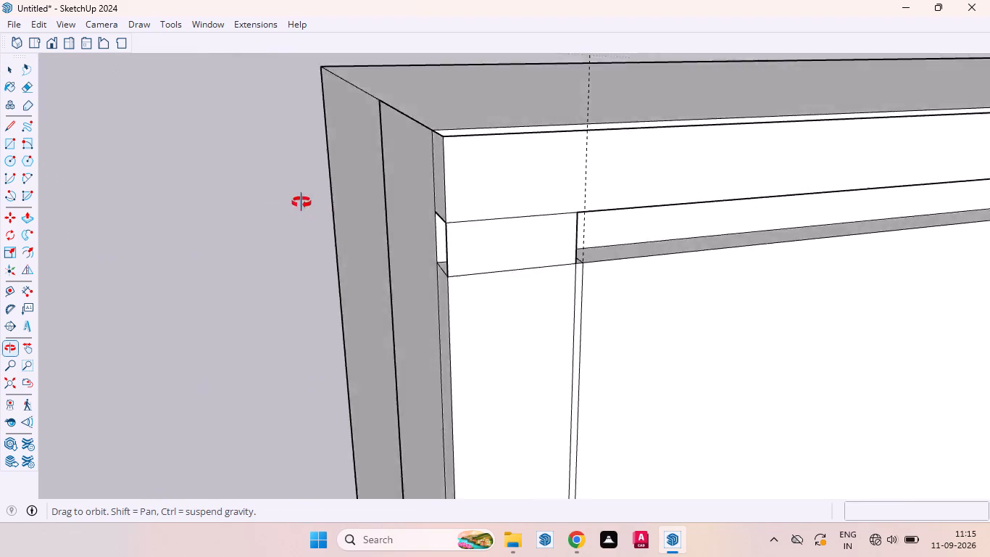
{"action": "middle_click_drag", "start_coordinate": [301, 202], "coordinate": [386, 223]}
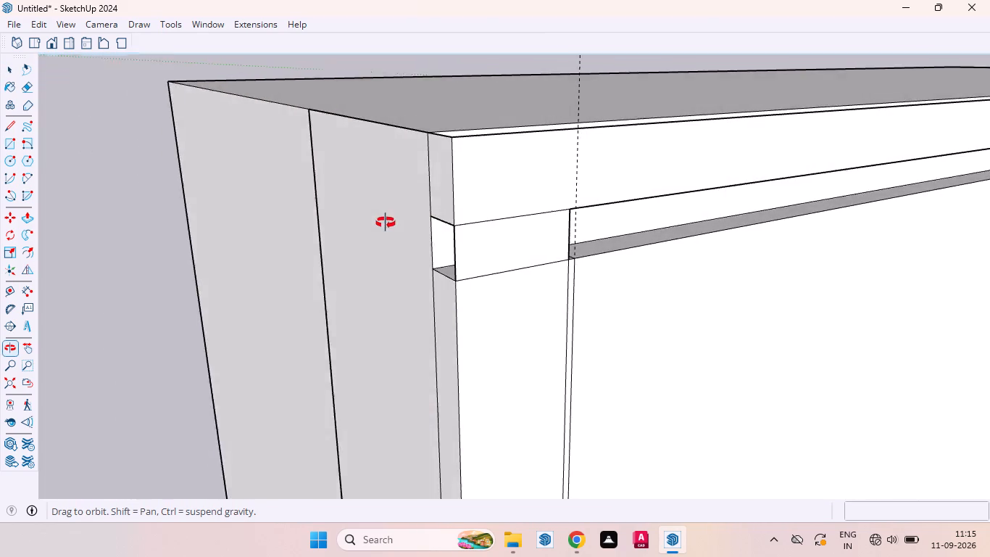
{"action": "middle_click_drag", "start_coordinate": [386, 223], "coordinate": [386, 223]}
{"action": "middle_click_drag", "start_coordinate": [410, 226], "coordinate": [562, 231]}
{"action": "key", "text": "r"}
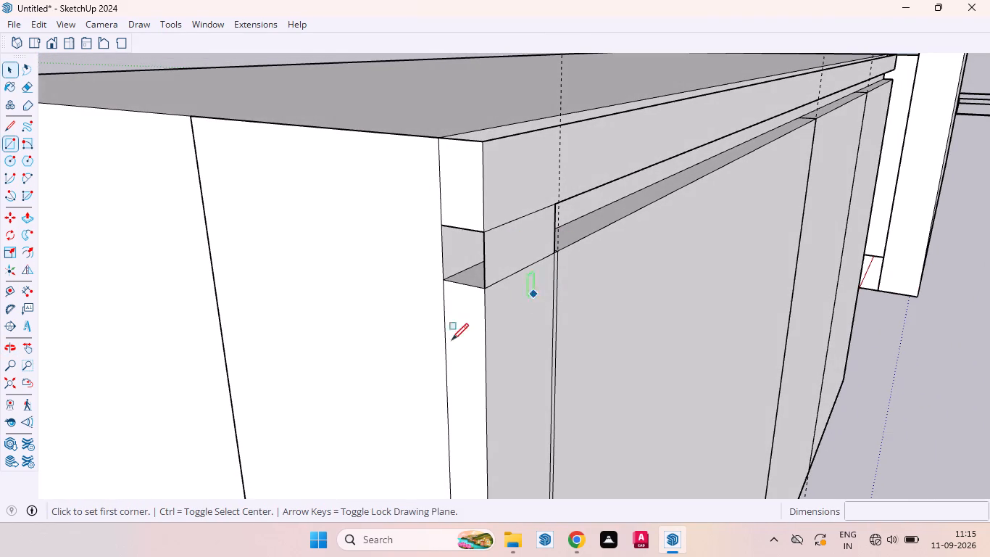
{"action": "left_click", "coordinate": [441, 226]}
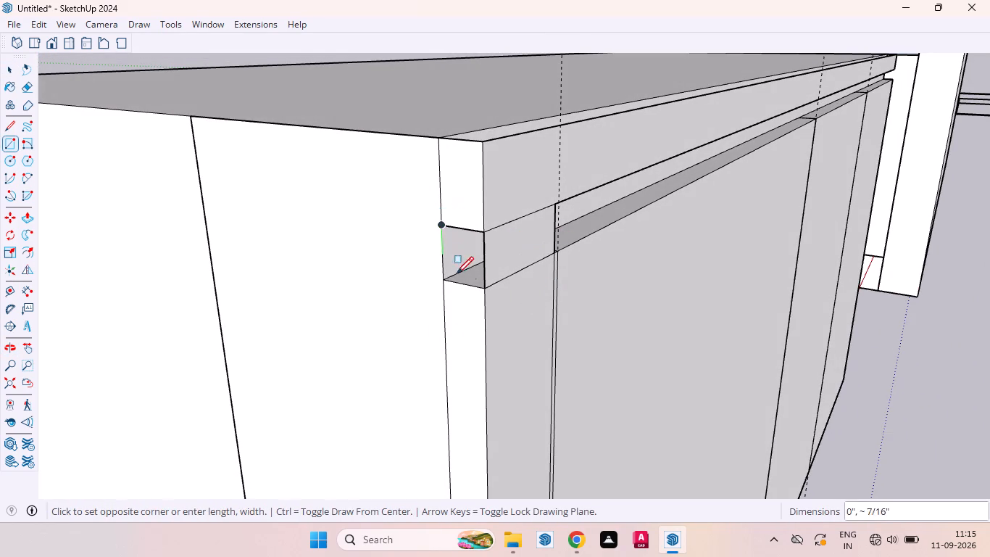
{"action": "left_click", "coordinate": [486, 297]}
Delete the closing rectangle's upper and lower edges and its leftover vertical edge on the cabinet's end.
{"action": "key", "text": "space"}
{"action": "left_click", "coordinate": [464, 229]}
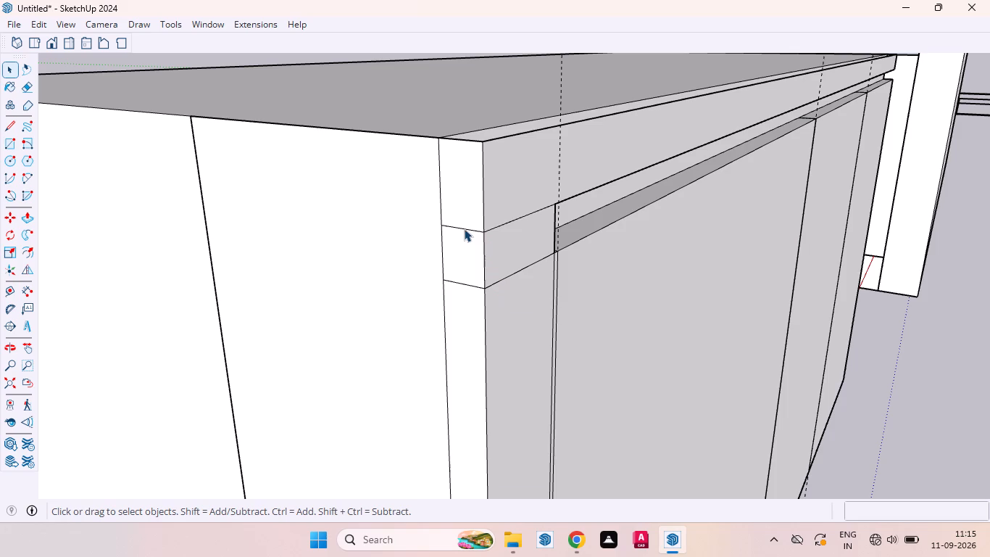
{"action": "key", "text": "Delete"}
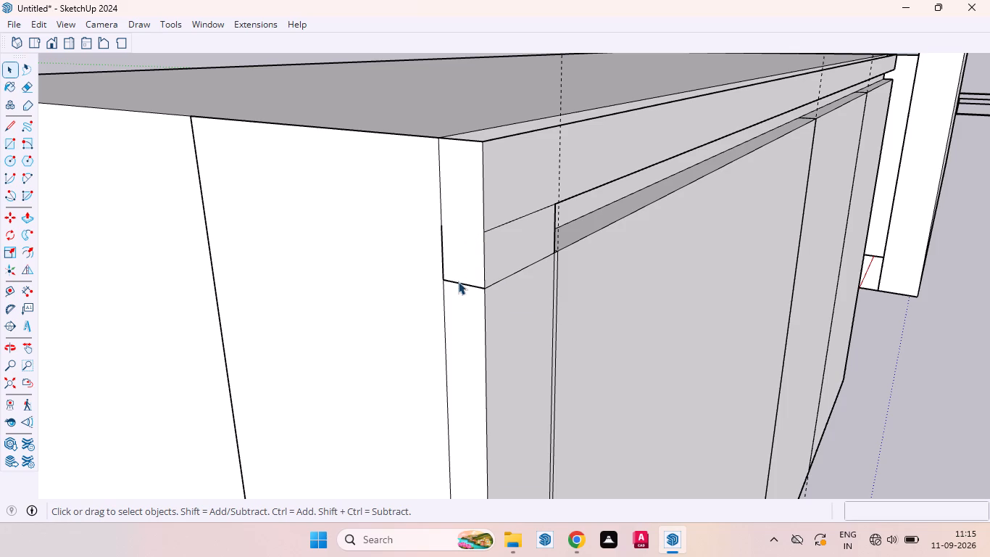
{"action": "left_click", "coordinate": [458, 281]}
{"action": "key", "text": "Delete"}
{"action": "left_click", "coordinate": [443, 249]}
{"action": "key", "text": "Delete"}
Delete the two short horizontal edges dividing the front frame at the top corner of the base cabinet.
{"action": "scroll", "coordinate": [453, 244], "scroll_direction": "down", "scroll_amount": 5}
{"action": "middle_click_drag", "start_coordinate": [524, 268], "coordinate": [268, 202]}
{"action": "scroll", "coordinate": [312, 217], "scroll_direction": "down", "scroll_amount": 6}
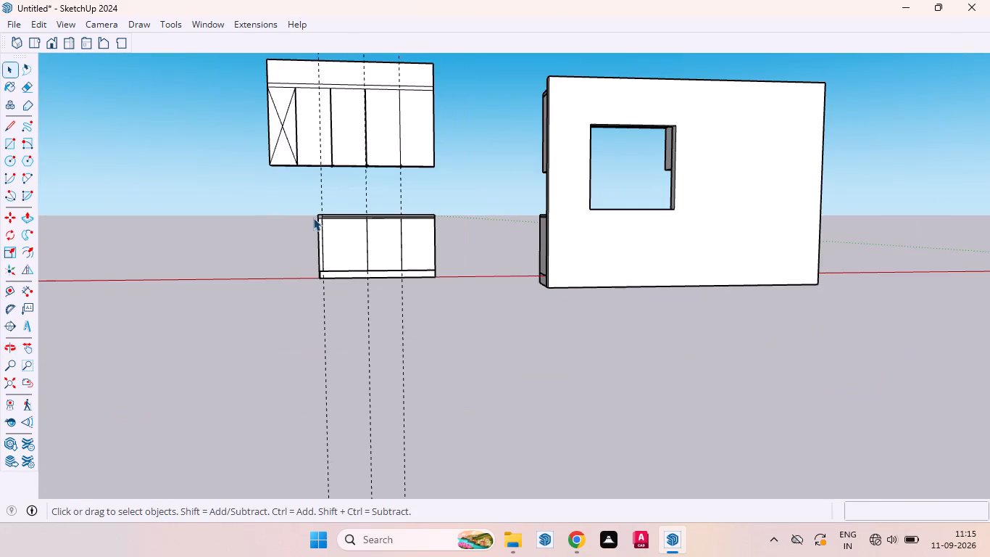
{"action": "scroll", "coordinate": [355, 223], "scroll_direction": "up", "scroll_amount": 4}
{"action": "scroll", "coordinate": [279, 206], "scroll_direction": "up", "scroll_amount": 5}
{"action": "scroll", "coordinate": [297, 219], "scroll_direction": "down", "scroll_amount": 4}
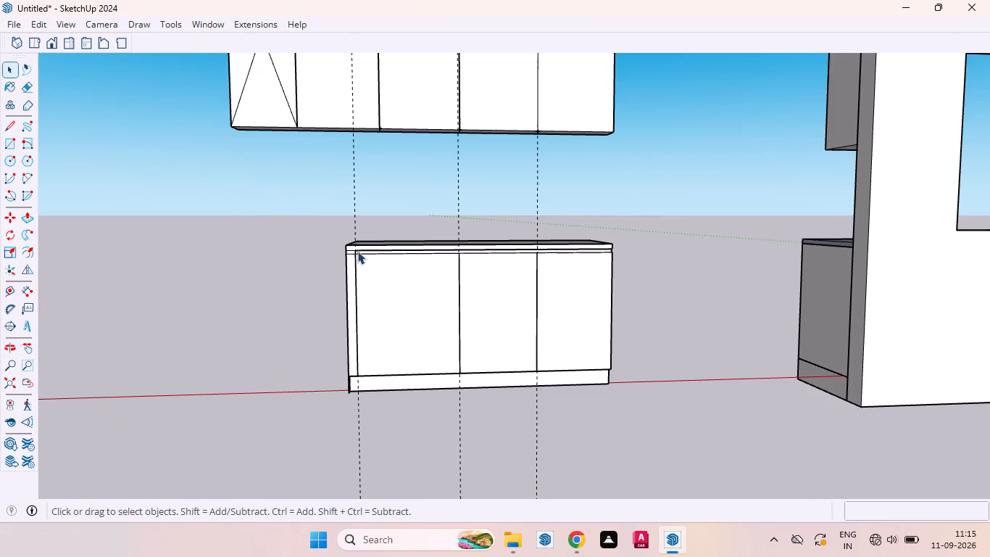
{"action": "middle_click_drag", "start_coordinate": [357, 252], "coordinate": [359, 292]}
{"action": "scroll", "coordinate": [354, 265], "scroll_direction": "up", "scroll_amount": 16}
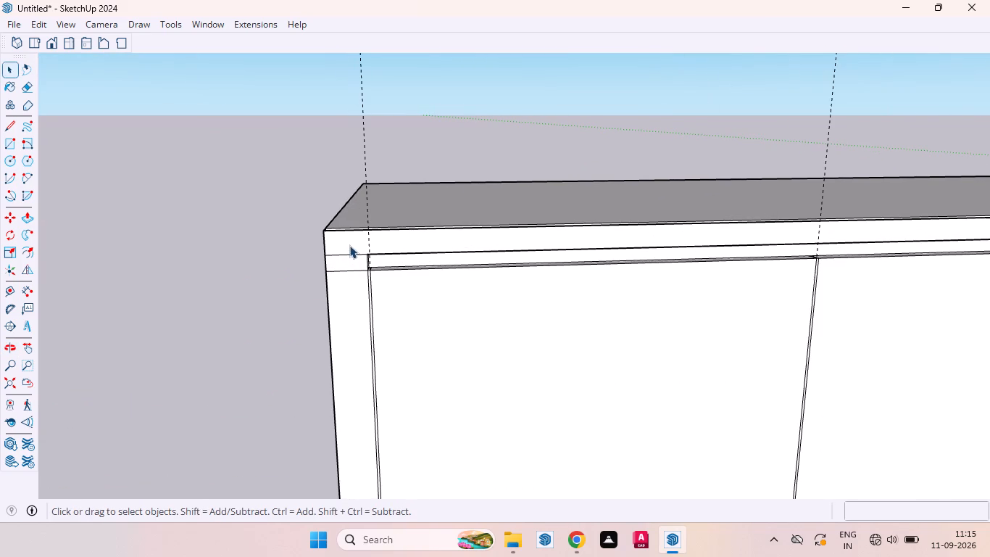
{"action": "left_click_drag", "start_coordinate": [349, 245], "coordinate": [355, 279]}
{"action": "left_click", "coordinate": [347, 255]}
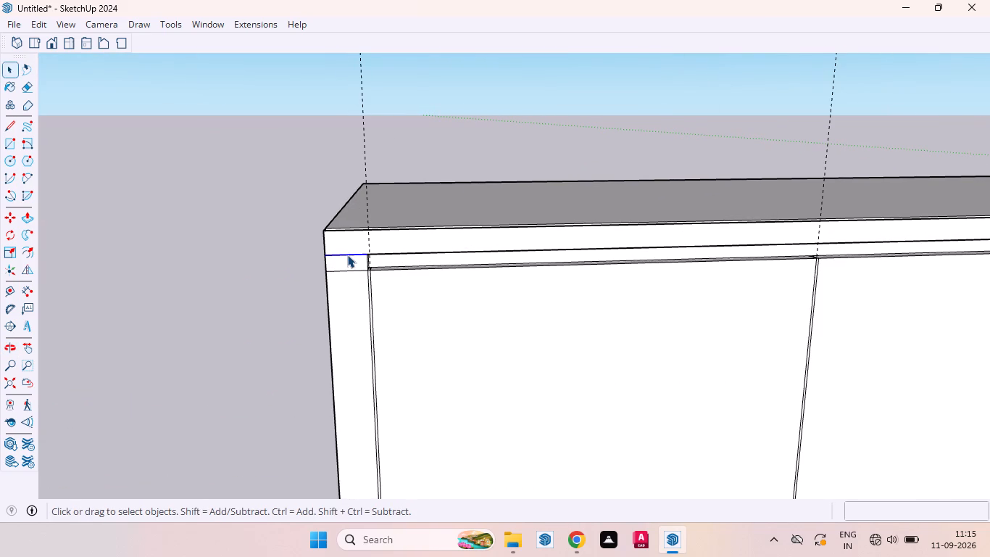
{"action": "key", "text": "Delete"}
{"action": "left_click", "coordinate": [344, 266]}
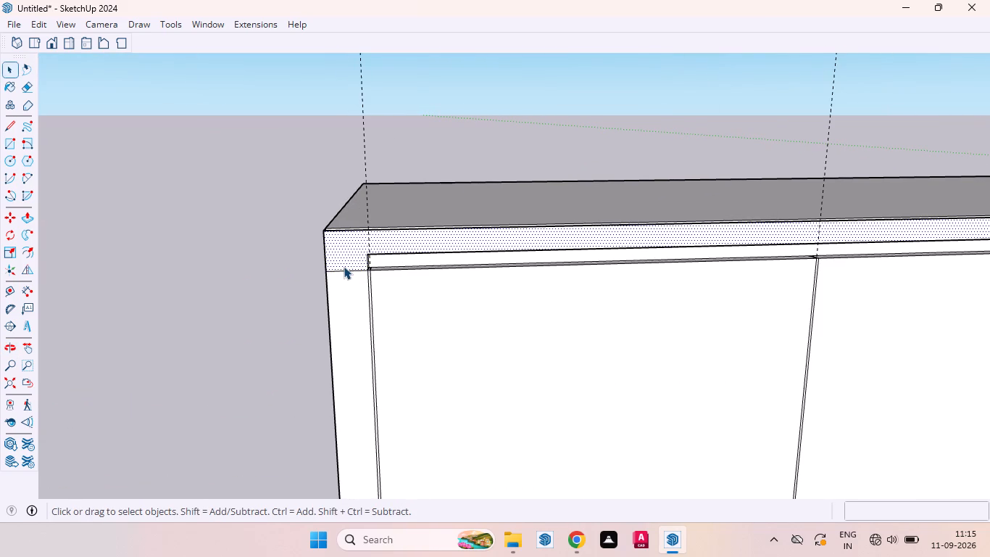
{"action": "left_click", "coordinate": [344, 270]}
{"action": "key", "text": "Delete"}
Remove the leftover side flap at the base cabinet's plinth corner by deleting its outer vertical edge and bottom edge.
{"action": "scroll", "coordinate": [286, 243], "scroll_direction": "down", "scroll_amount": 6}
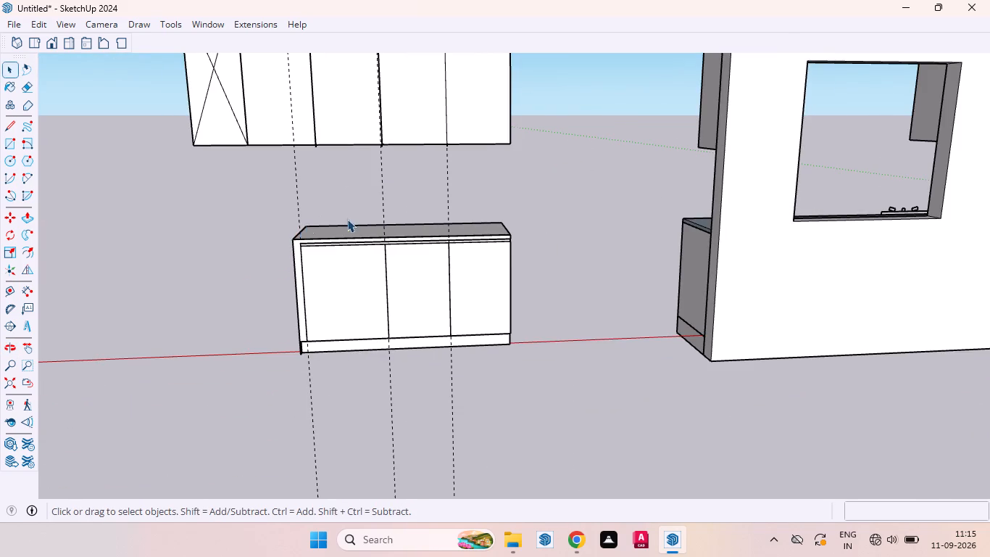
{"action": "scroll", "coordinate": [491, 234], "scroll_direction": "up", "scroll_amount": 4}
{"action": "scroll", "coordinate": [235, 240], "scroll_direction": "up", "scroll_amount": 2}
{"action": "middle_click_drag", "start_coordinate": [185, 270], "coordinate": [236, 235]}
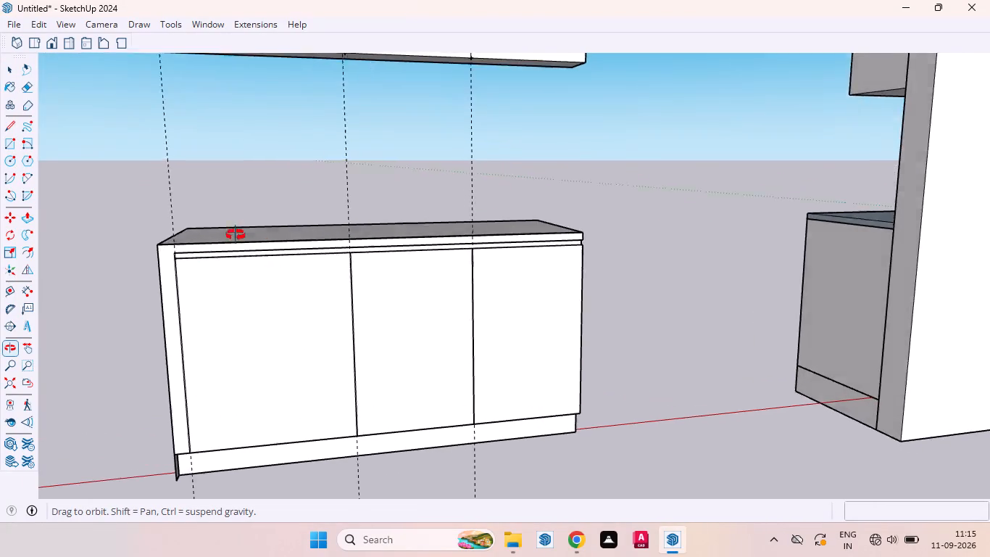
{"action": "middle_click_drag", "start_coordinate": [236, 235], "coordinate": [367, 223]}
{"action": "scroll", "coordinate": [243, 230], "scroll_direction": "down", "scroll_amount": 4}
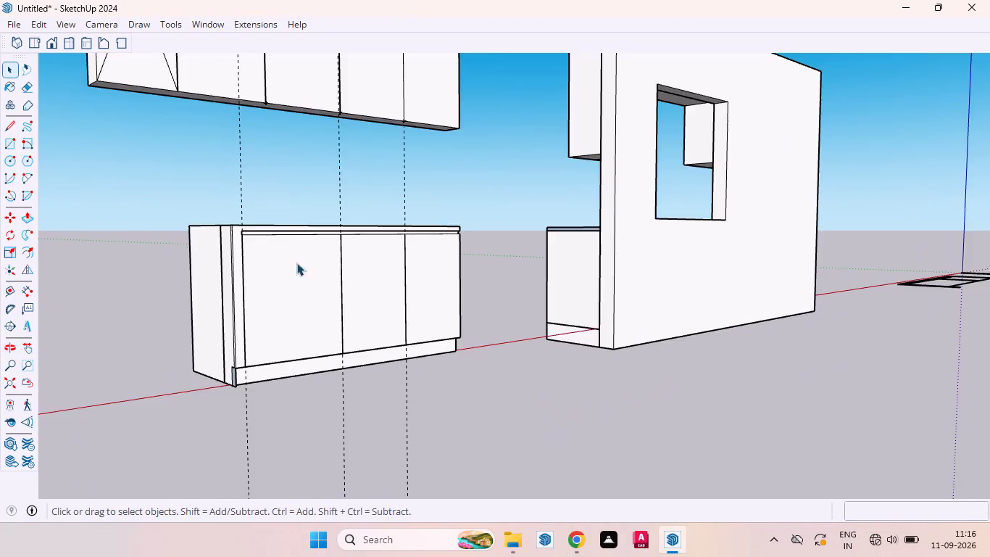
{"action": "scroll", "coordinate": [204, 365], "scroll_direction": "up", "scroll_amount": 13}
{"action": "middle_click_drag", "start_coordinate": [258, 347], "coordinate": [154, 344]}
{"action": "scroll", "coordinate": [196, 341], "scroll_direction": "up", "scroll_amount": 3}
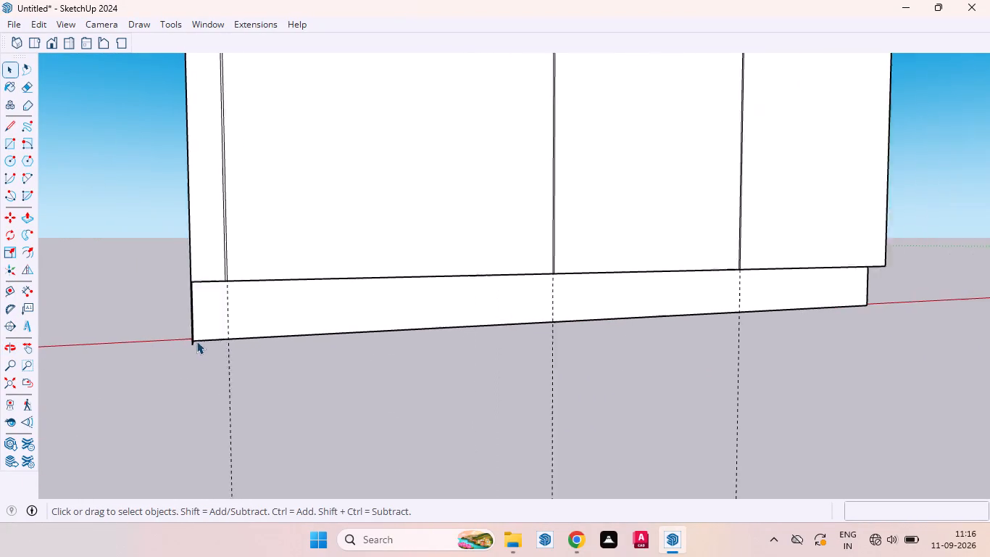
{"action": "scroll", "coordinate": [196, 341], "scroll_direction": "up", "scroll_amount": 7}
{"action": "middle_click_drag", "start_coordinate": [205, 340], "coordinate": [88, 359]}
{"action": "scroll", "coordinate": [191, 344], "scroll_direction": "up", "scroll_amount": 5}
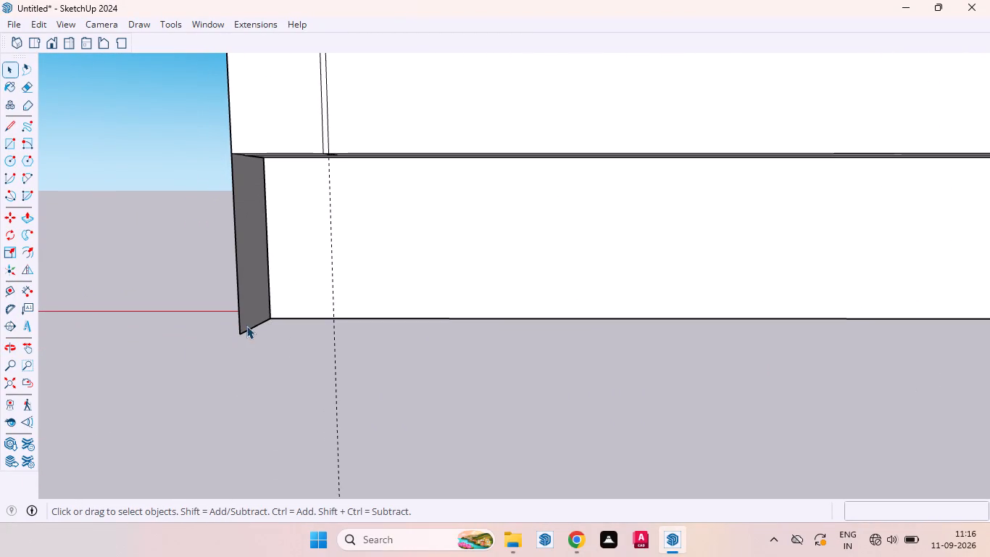
{"action": "left_click", "coordinate": [238, 322]}
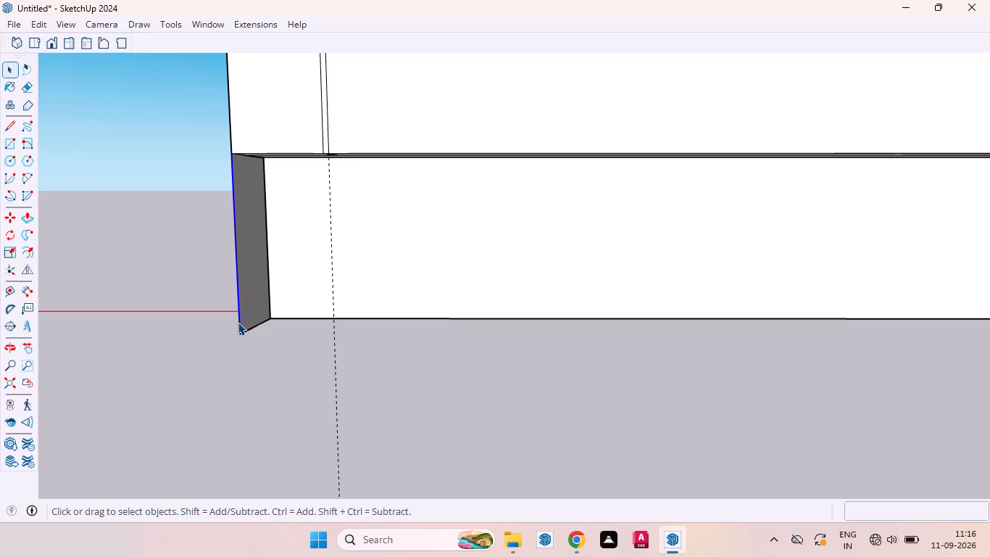
{"action": "key", "text": "Delete"}
{"action": "left_click", "coordinate": [251, 331]}
{"action": "key", "text": "Delete"}
Examine the base cabinet's plinth, front and top corner for remaining stray geometry.
{"action": "scroll", "coordinate": [248, 334], "scroll_direction": "down", "scroll_amount": 6}
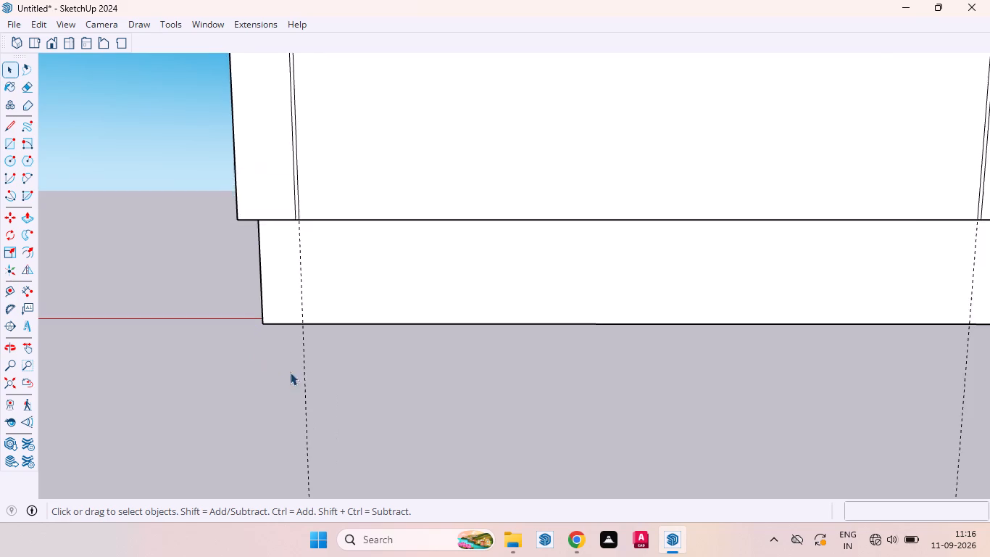
{"action": "scroll", "coordinate": [299, 381], "scroll_direction": "down", "scroll_amount": 15}
{"action": "scroll", "coordinate": [321, 421], "scroll_direction": "down", "scroll_amount": 6}
{"action": "middle_click_drag", "start_coordinate": [330, 399], "coordinate": [363, 556]}
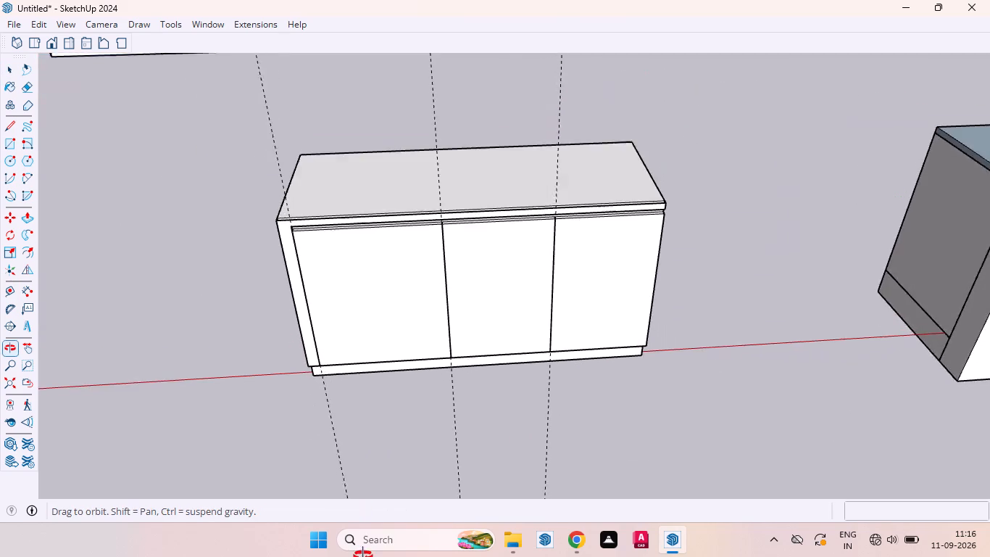
{"action": "middle_click_drag", "start_coordinate": [363, 556], "coordinate": [380, 527]}
{"action": "scroll", "coordinate": [328, 363], "scroll_direction": "up", "scroll_amount": 5}
{"action": "scroll", "coordinate": [333, 357], "scroll_direction": "down", "scroll_amount": 4}
{"action": "middle_click_drag", "start_coordinate": [305, 358], "coordinate": [308, 358]}
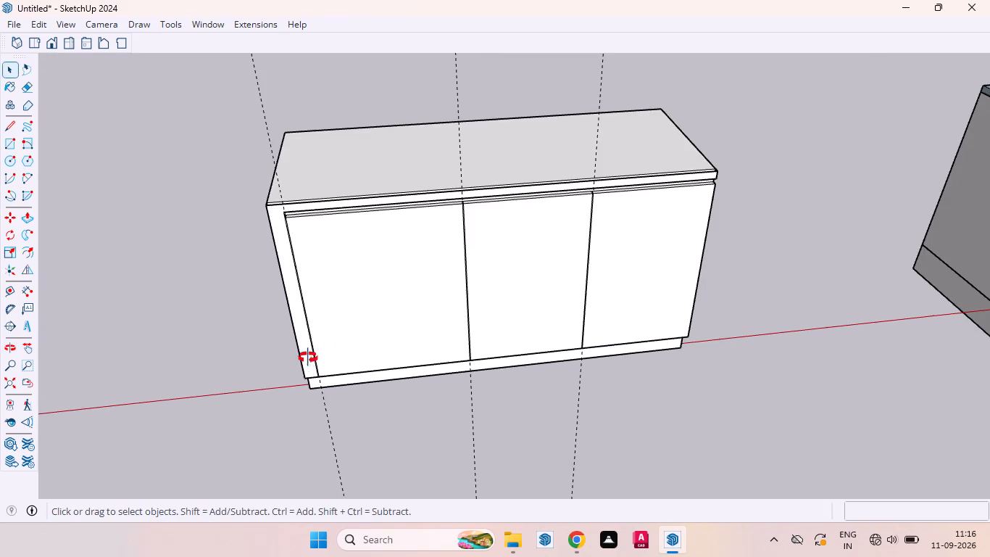
{"action": "middle_click_drag", "start_coordinate": [308, 358], "coordinate": [381, 271]}
{"action": "scroll", "coordinate": [291, 194], "scroll_direction": "up", "scroll_amount": 12}
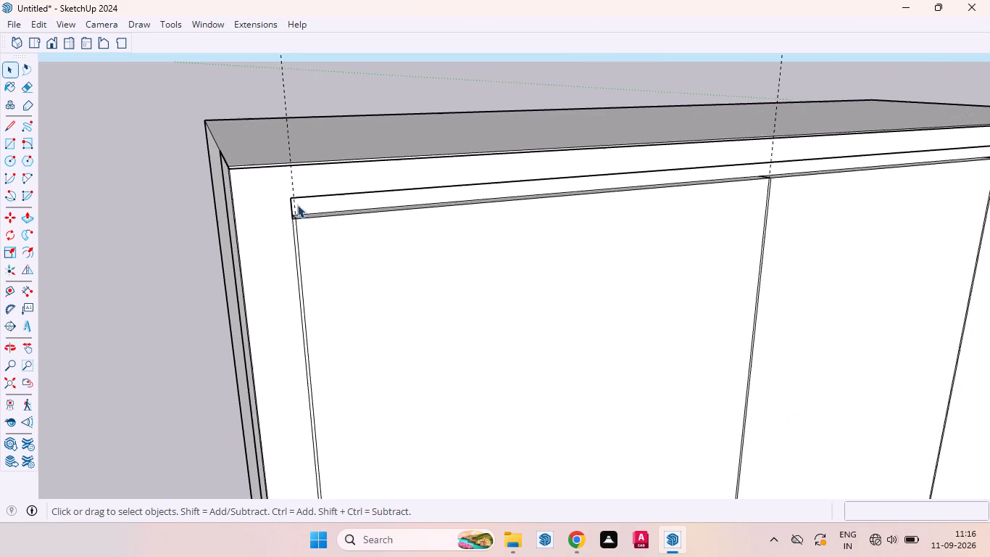
{"action": "scroll", "coordinate": [297, 205], "scroll_direction": "up", "scroll_amount": 6}
{"action": "middle_click_drag", "start_coordinate": [298, 247], "coordinate": [278, 217]}
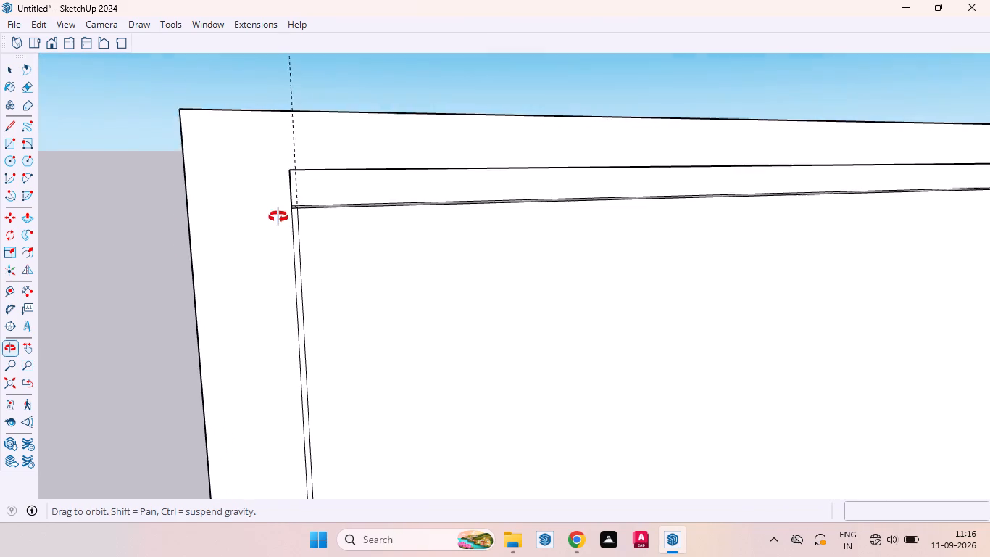
{"action": "middle_click_drag", "start_coordinate": [278, 217], "coordinate": [278, 219]}
Copy the entire base cabinet about 21' 4 5/16" away onto the open floor facing the kitchen counter run.
{"action": "scroll", "coordinate": [284, 221], "scroll_direction": "down", "scroll_amount": 8}
{"action": "scroll", "coordinate": [294, 259], "scroll_direction": "down", "scroll_amount": 17}
{"action": "middle_click_drag", "start_coordinate": [299, 248], "coordinate": [323, 263]}
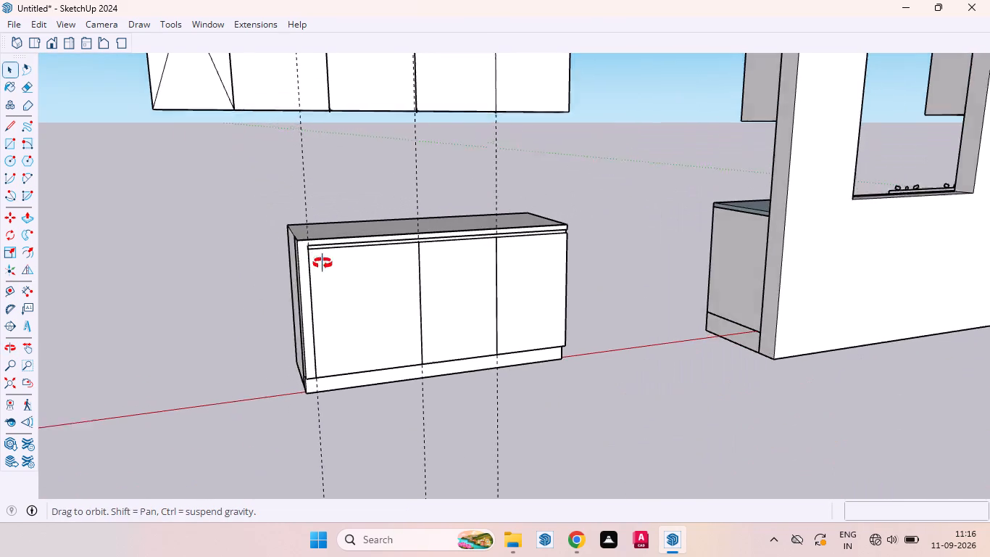
{"action": "middle_click_drag", "start_coordinate": [323, 263], "coordinate": [359, 279]}
{"action": "left_click_drag", "start_coordinate": [254, 206], "coordinate": [621, 433]}
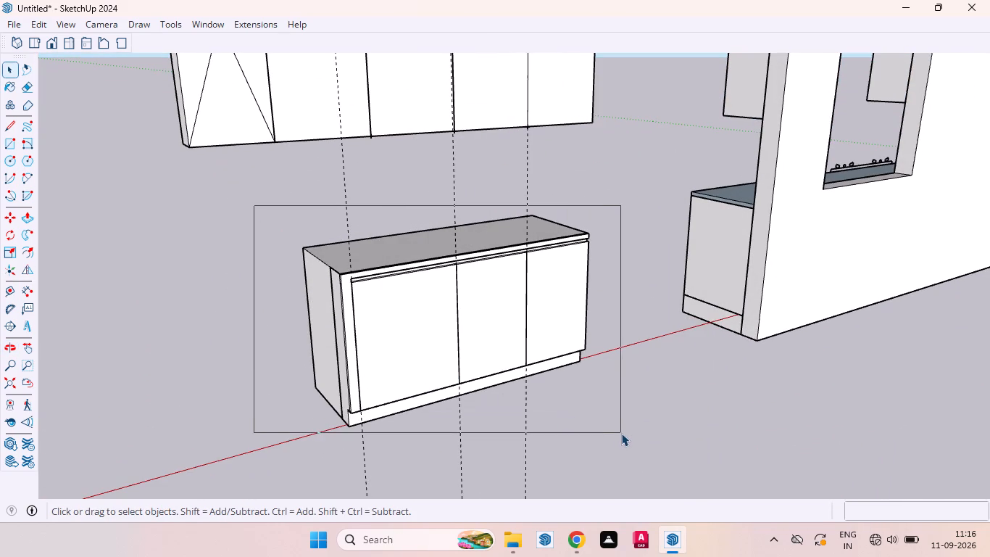
{"action": "left_click_drag", "start_coordinate": [621, 433], "coordinate": [638, 435]}
{"action": "key", "text": "m"}
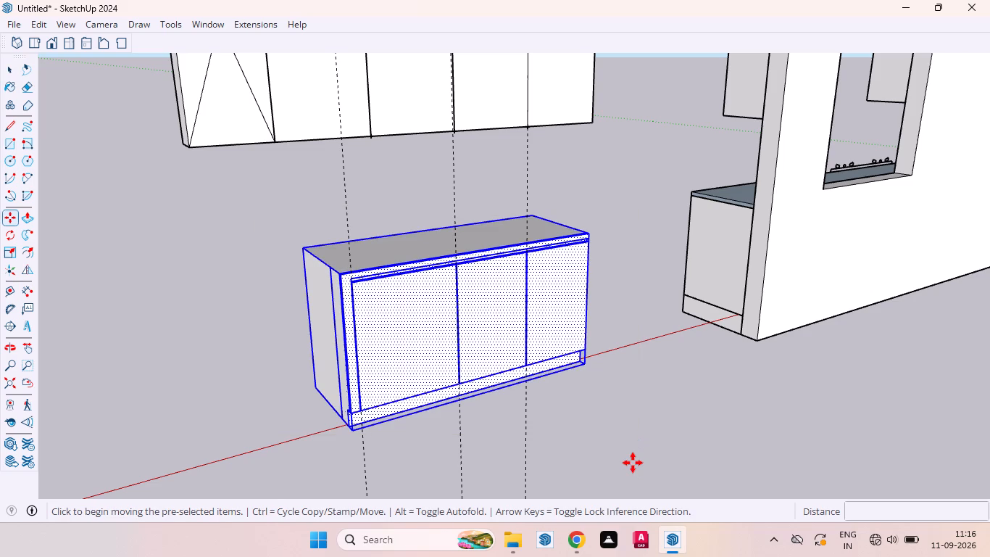
{"action": "left_click", "coordinate": [589, 360]}
{"action": "scroll", "coordinate": [641, 395], "scroll_direction": "down", "scroll_amount": 14}
{"action": "middle_click_drag", "start_coordinate": [483, 373], "coordinate": [687, 411]}
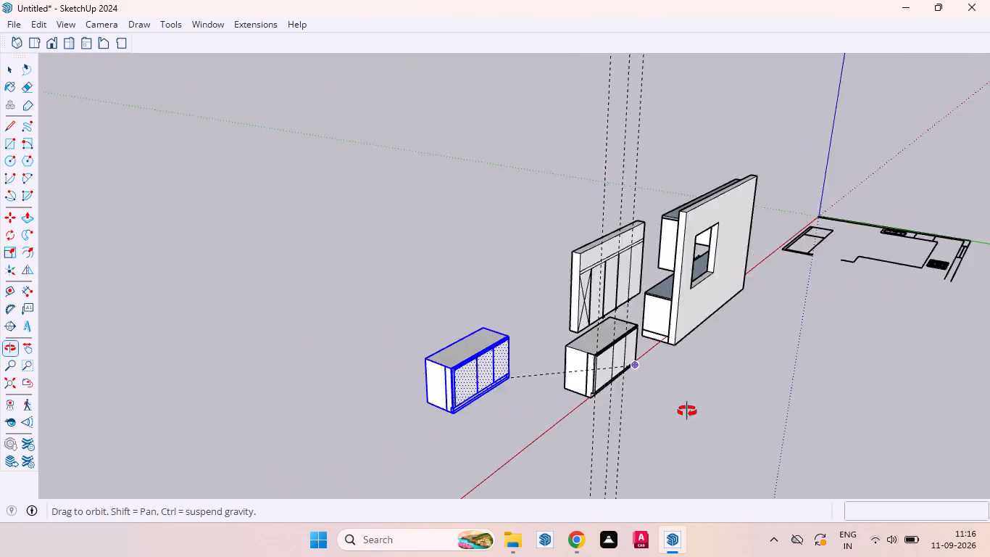
{"action": "middle_click_drag", "start_coordinate": [687, 411], "coordinate": [989, 458]}
{"action": "scroll", "coordinate": [269, 215], "scroll_direction": "up", "scroll_amount": 5}
{"action": "scroll", "coordinate": [351, 226], "scroll_direction": "up", "scroll_amount": 5}
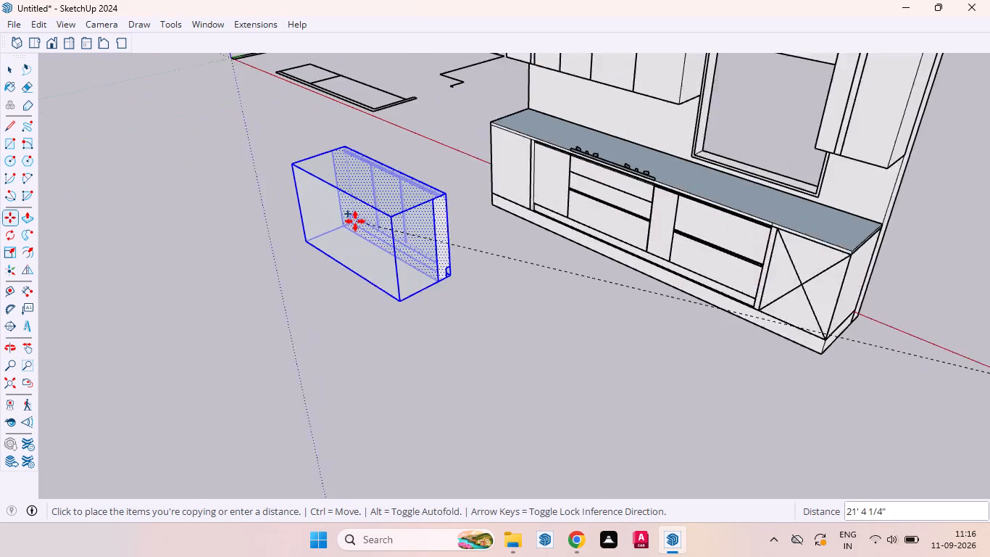
{"action": "left_click", "coordinate": [353, 223]}
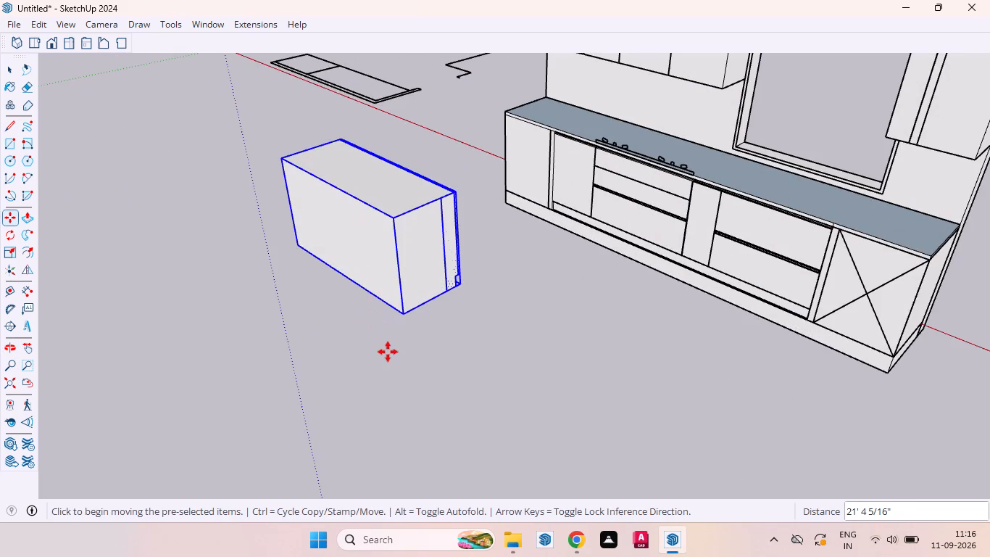
{"action": "key", "text": "space"}
{"action": "left_click", "coordinate": [374, 352]}
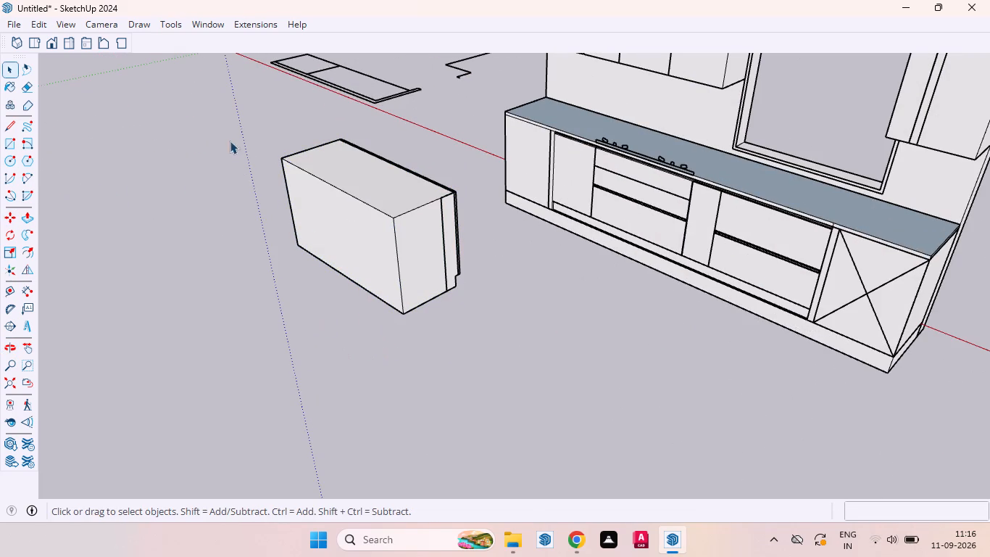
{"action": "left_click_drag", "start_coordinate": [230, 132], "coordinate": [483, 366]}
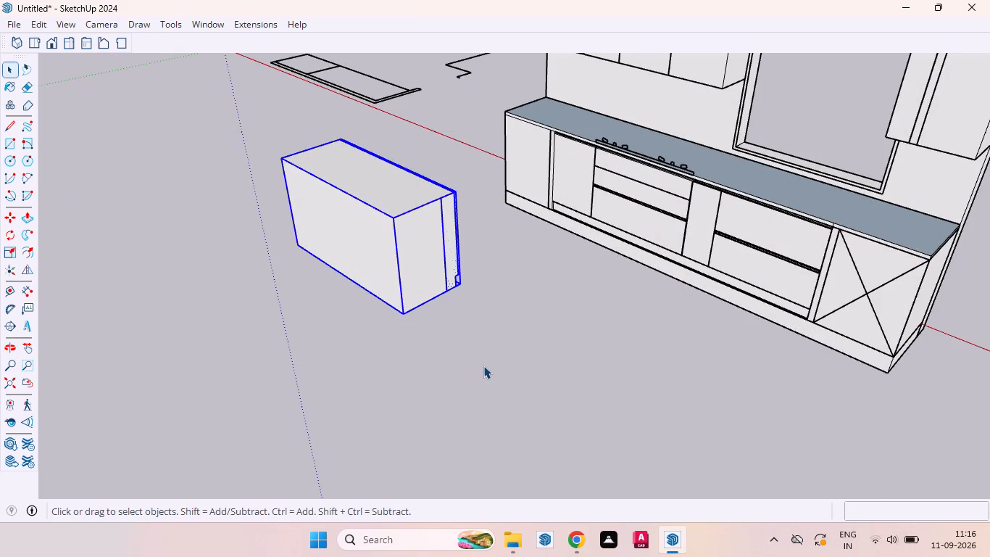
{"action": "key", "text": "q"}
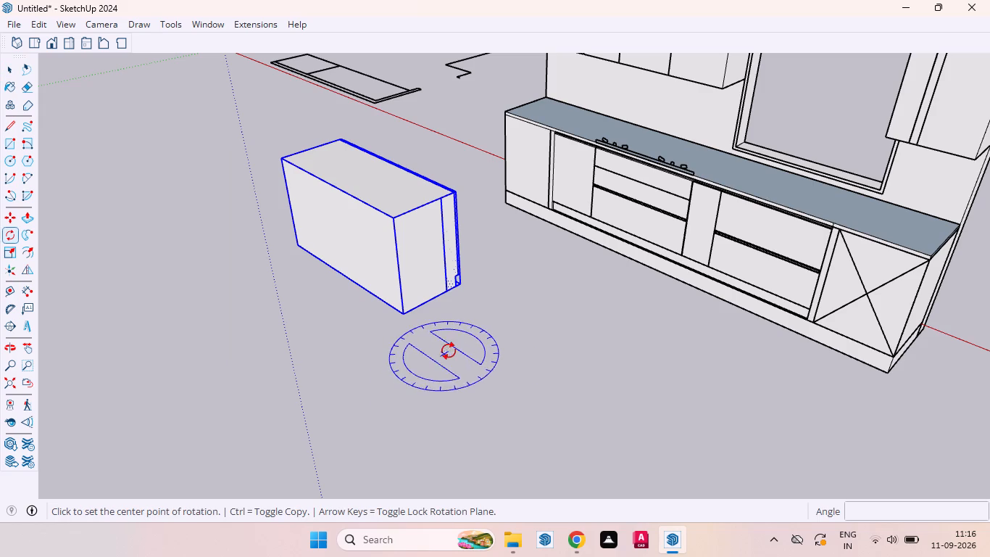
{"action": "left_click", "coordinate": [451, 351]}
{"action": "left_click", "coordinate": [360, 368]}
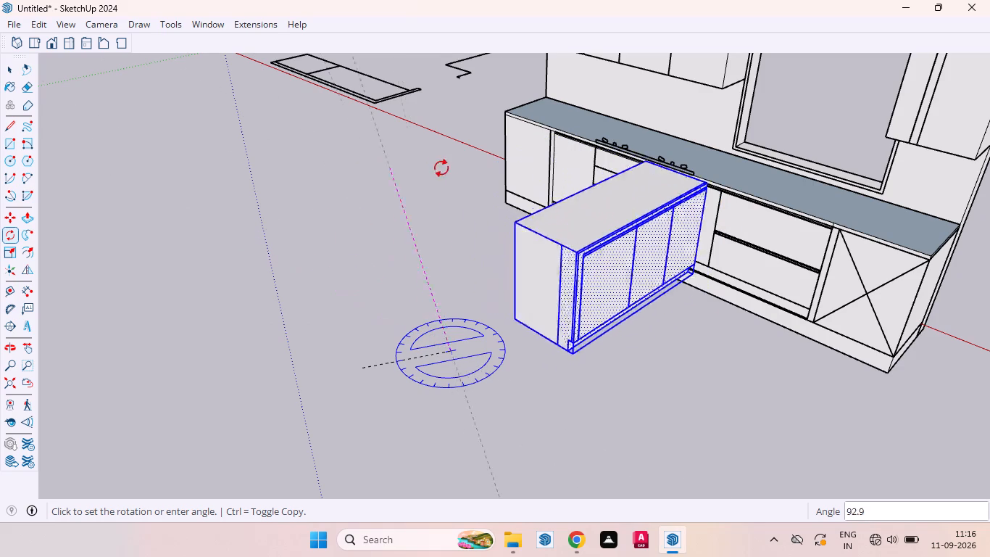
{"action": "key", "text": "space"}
Examine the original base cabinet's door front and its position relative to the kitchen counter run and the copied cabinet.
{"action": "scroll", "coordinate": [376, 222], "scroll_direction": "down", "scroll_amount": 8}
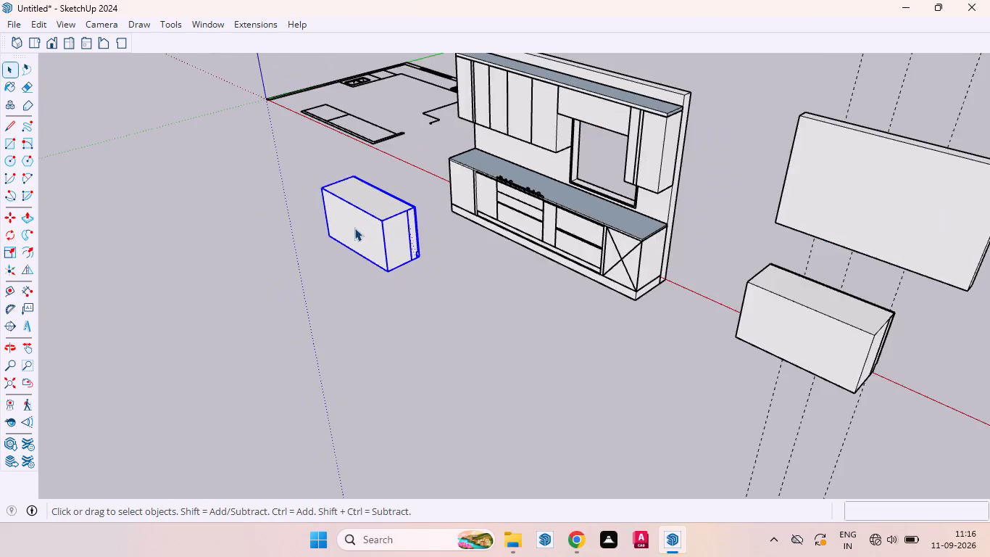
{"action": "scroll", "coordinate": [354, 228], "scroll_direction": "down", "scroll_amount": 6}
{"action": "middle_click_drag", "start_coordinate": [400, 275], "coordinate": [562, 271]}
{"action": "scroll", "coordinate": [487, 304], "scroll_direction": "down", "scroll_amount": 4}
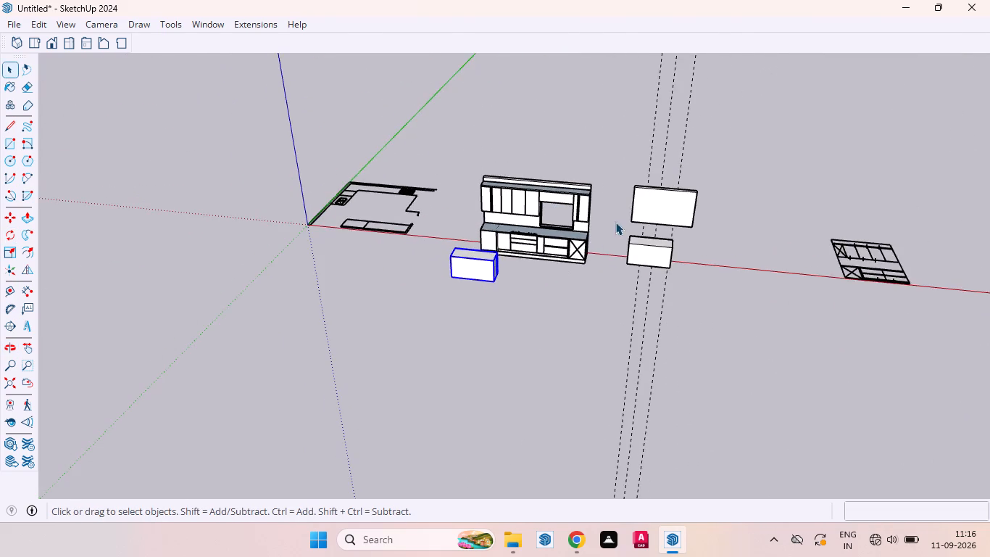
{"action": "scroll", "coordinate": [628, 223], "scroll_direction": "up", "scroll_amount": 11}
{"action": "middle_click_drag", "start_coordinate": [693, 249], "coordinate": [209, 243]}
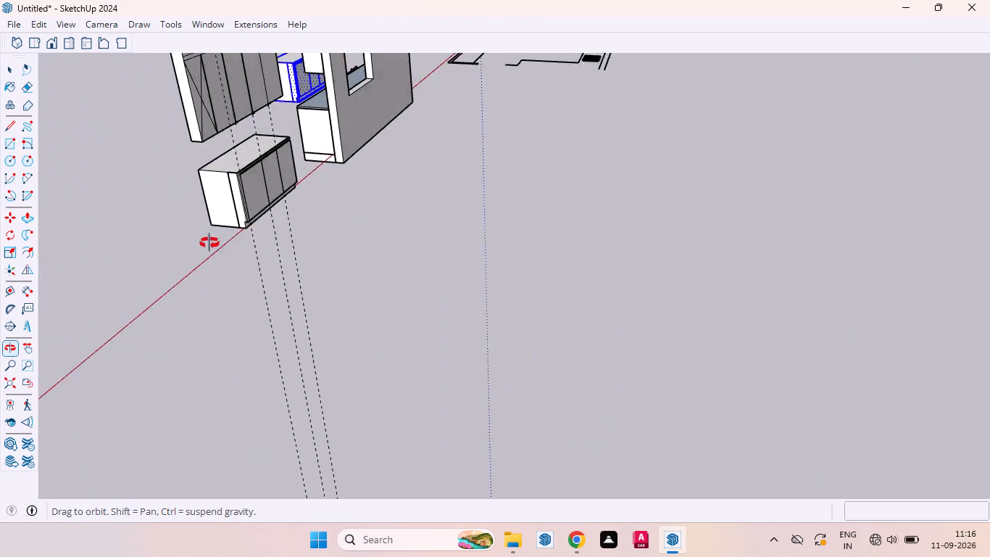
{"action": "middle_click_drag", "start_coordinate": [209, 243], "coordinate": [171, 186]}
{"action": "scroll", "coordinate": [232, 126], "scroll_direction": "up", "scroll_amount": 9}
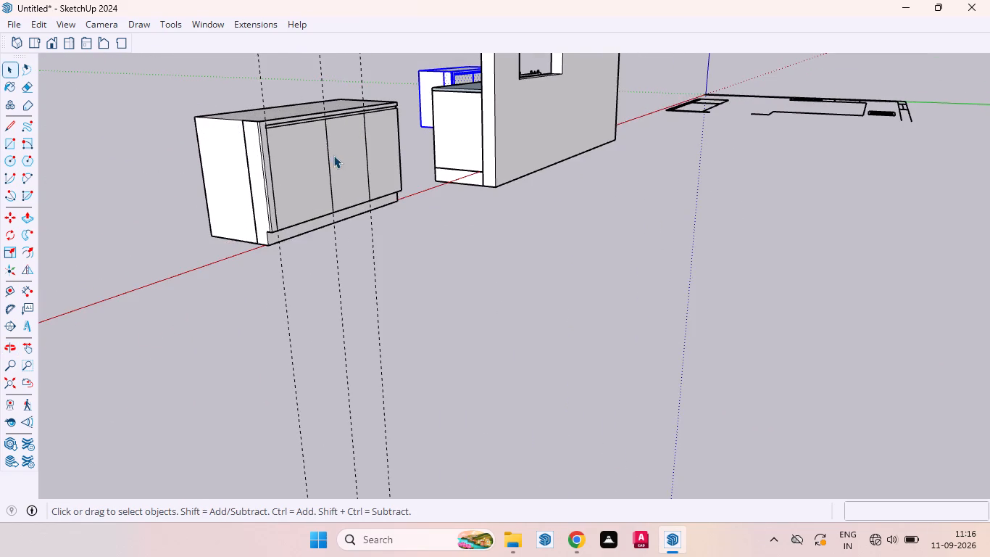
{"action": "middle_click_drag", "start_coordinate": [335, 162], "coordinate": [865, 176]}
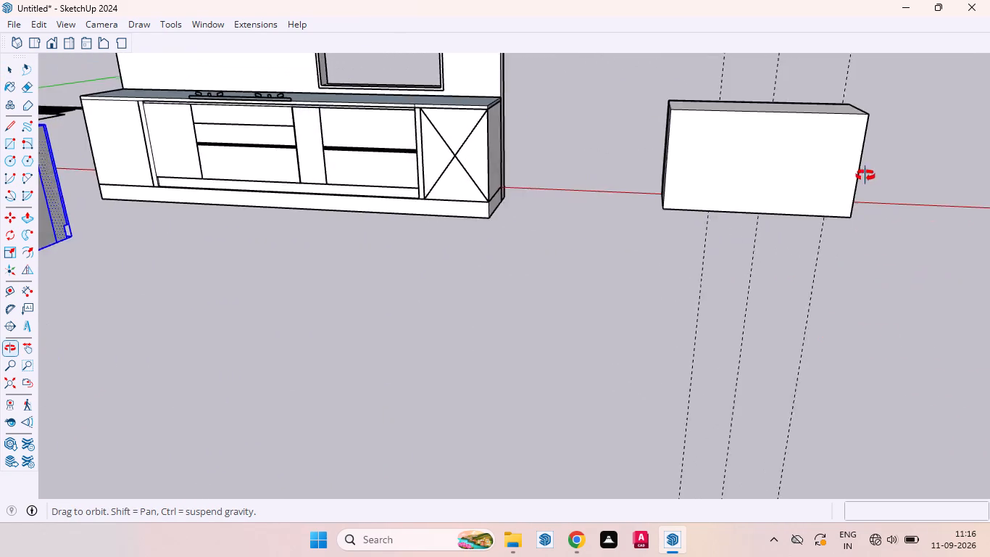
{"action": "middle_click_drag", "start_coordinate": [865, 176], "coordinate": [941, 295]}
Reverse the blue worktop face of the kitchen counter run.
{"action": "scroll", "coordinate": [405, 172], "scroll_direction": "up", "scroll_amount": 5}
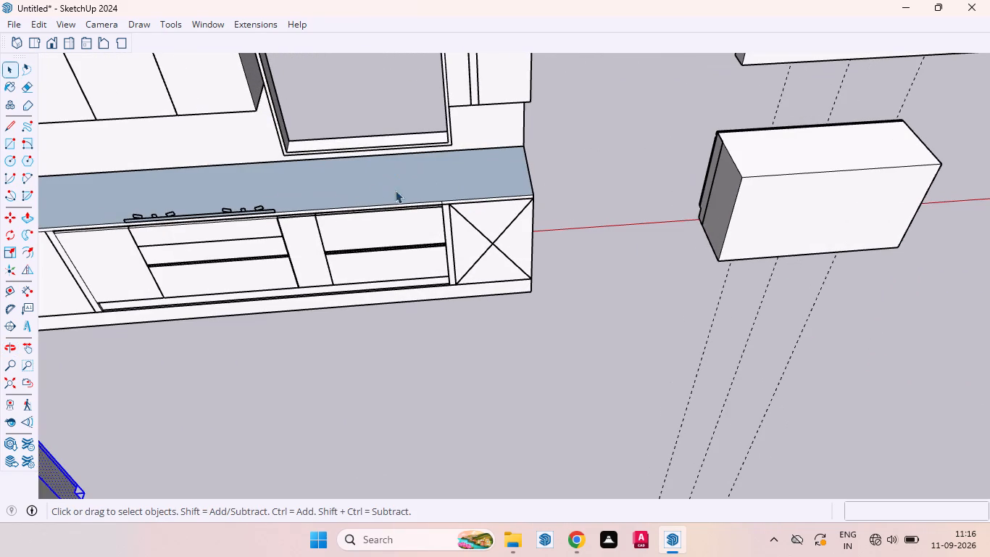
{"action": "left_click", "coordinate": [386, 190]}
{"action": "right_click", "coordinate": [386, 190]}
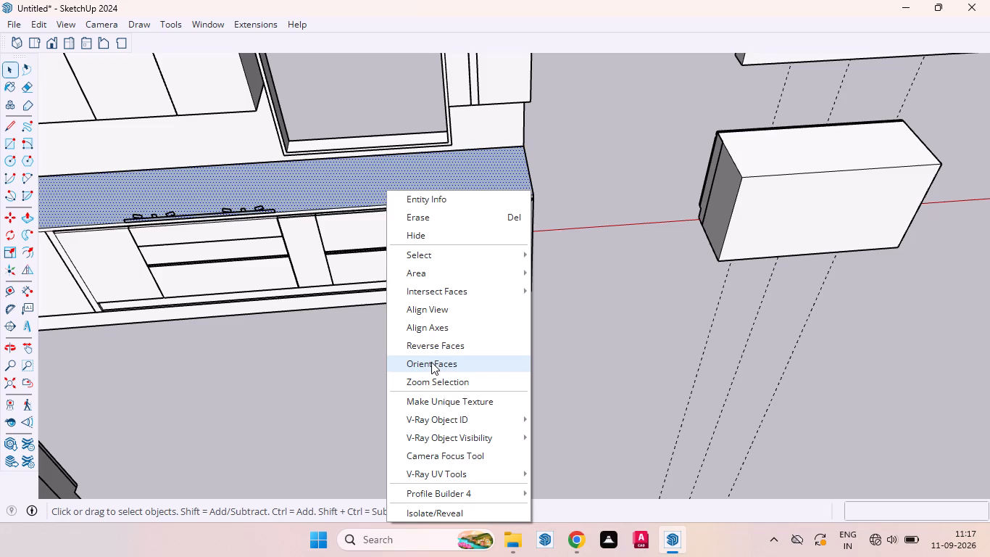
{"action": "left_click", "coordinate": [428, 344]}
{"action": "scroll", "coordinate": [520, 269], "scroll_direction": "down", "scroll_amount": 5}
{"action": "left_click", "coordinate": [404, 355]}
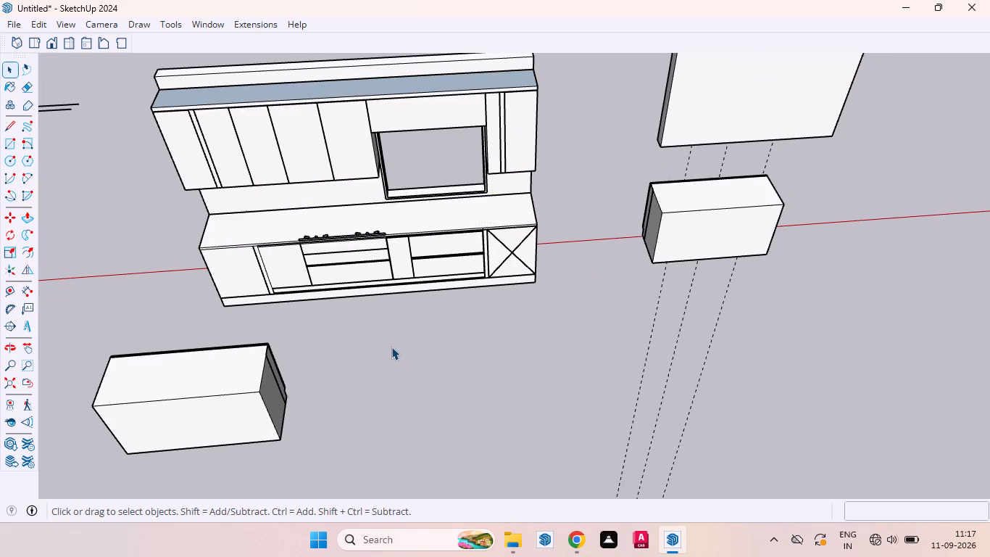
Import the MHB KITCHEN DWG drawing from Downloads with inches as the scale unit.
{"action": "scroll", "coordinate": [508, 252], "scroll_direction": "down", "scroll_amount": 3}
{"action": "middle_click_drag", "start_coordinate": [463, 304], "coordinate": [391, 157]}
{"action": "scroll", "coordinate": [425, 244], "scroll_direction": "up", "scroll_amount": 4}
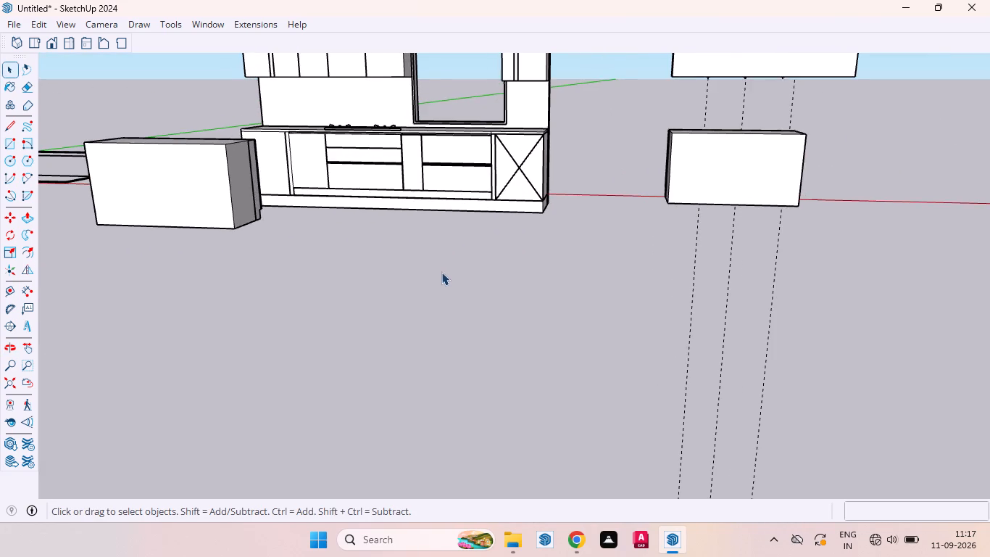
{"action": "scroll", "coordinate": [462, 294], "scroll_direction": "down", "scroll_amount": 4}
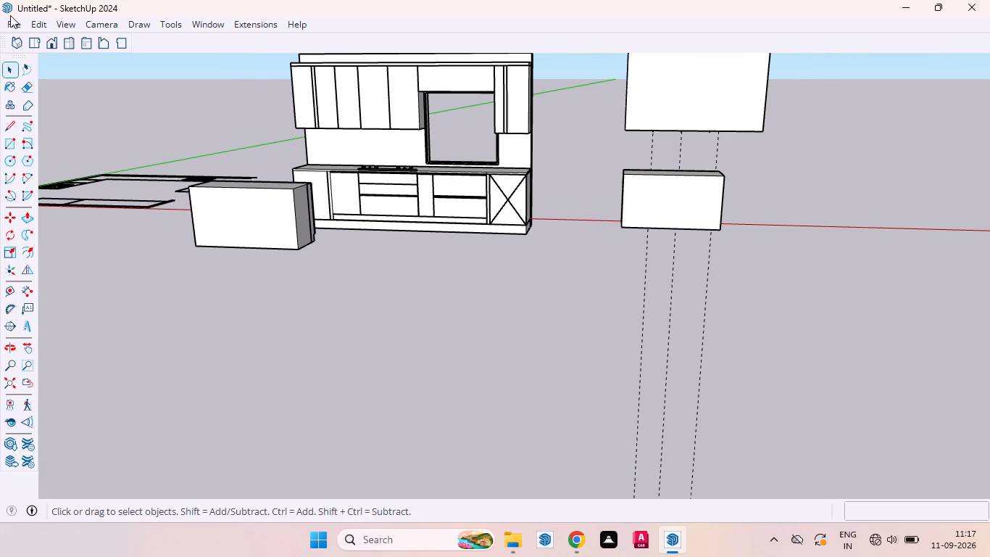
{"action": "left_click", "coordinate": [15, 21]}
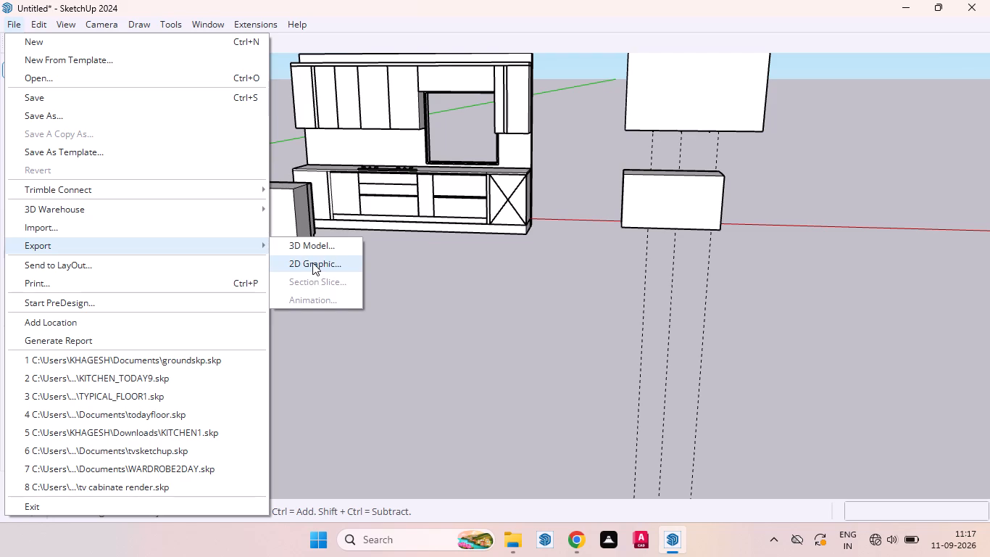
{"action": "left_click", "coordinate": [233, 228]}
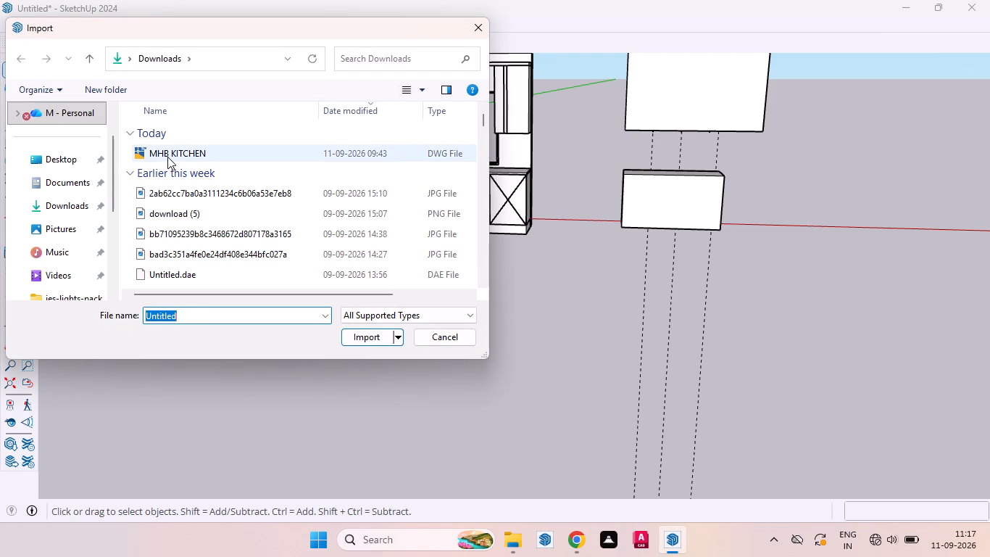
{"action": "left_click", "coordinate": [171, 154]}
{"action": "left_click", "coordinate": [313, 334]}
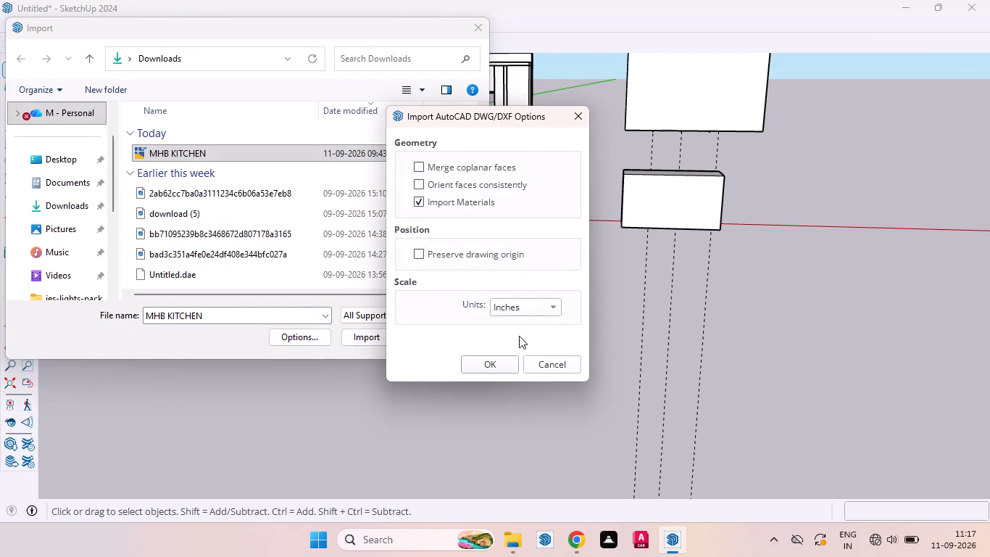
{"action": "left_click", "coordinate": [502, 365]}
{"action": "left_click", "coordinate": [362, 341]}
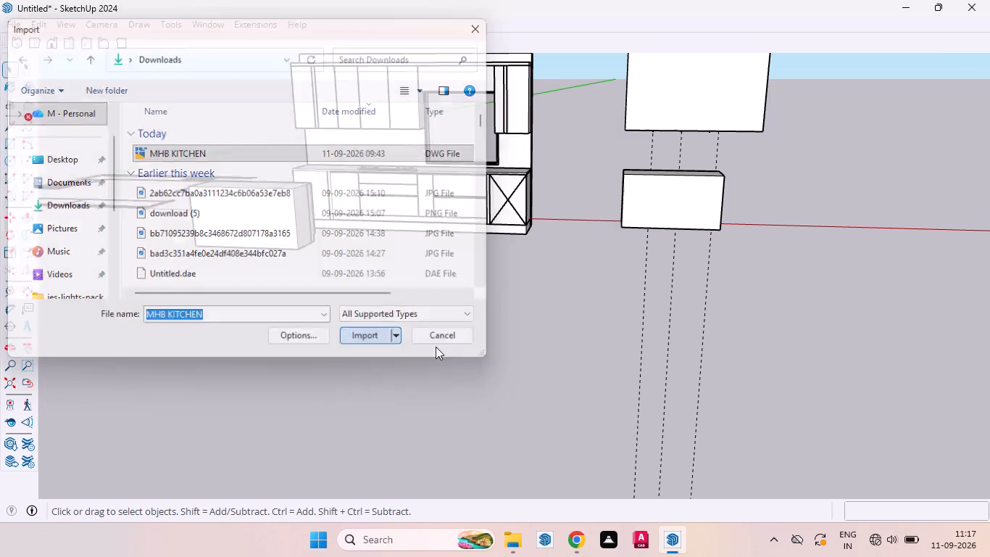
{"action": "left_click", "coordinate": [551, 363]}
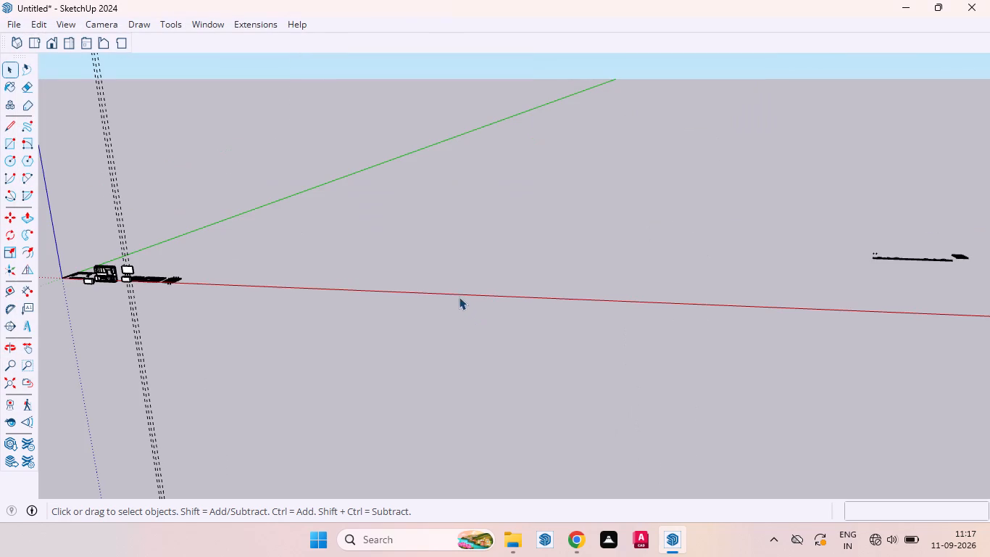
Examine the imported kitchen elevation drawings beside the modelled base and wall units.
{"action": "scroll", "coordinate": [579, 239], "scroll_direction": "down", "scroll_amount": 5}
{"action": "scroll", "coordinate": [252, 264], "scroll_direction": "up", "scroll_amount": 8}
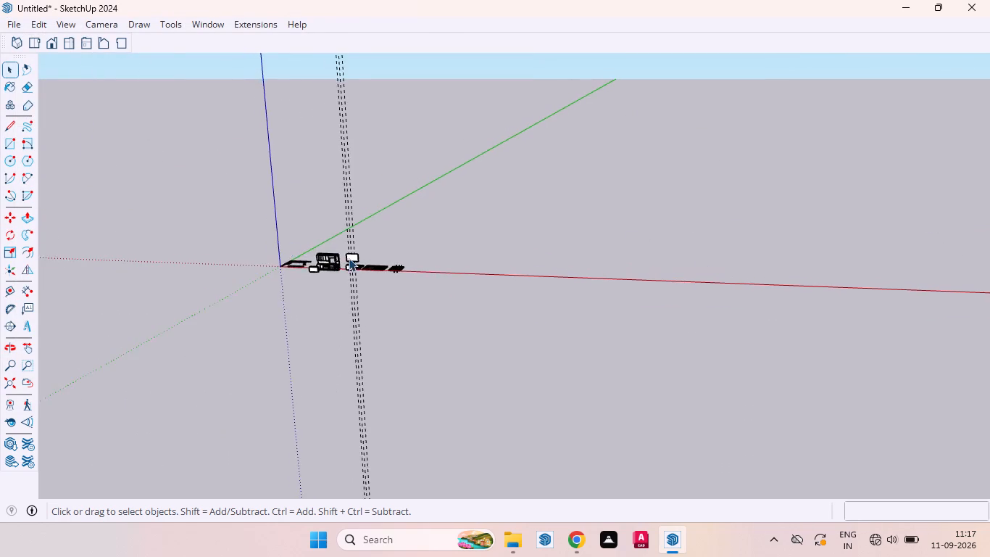
{"action": "scroll", "coordinate": [349, 258], "scroll_direction": "up", "scroll_amount": 20}
{"action": "scroll", "coordinate": [349, 258], "scroll_direction": "up", "scroll_amount": 4}
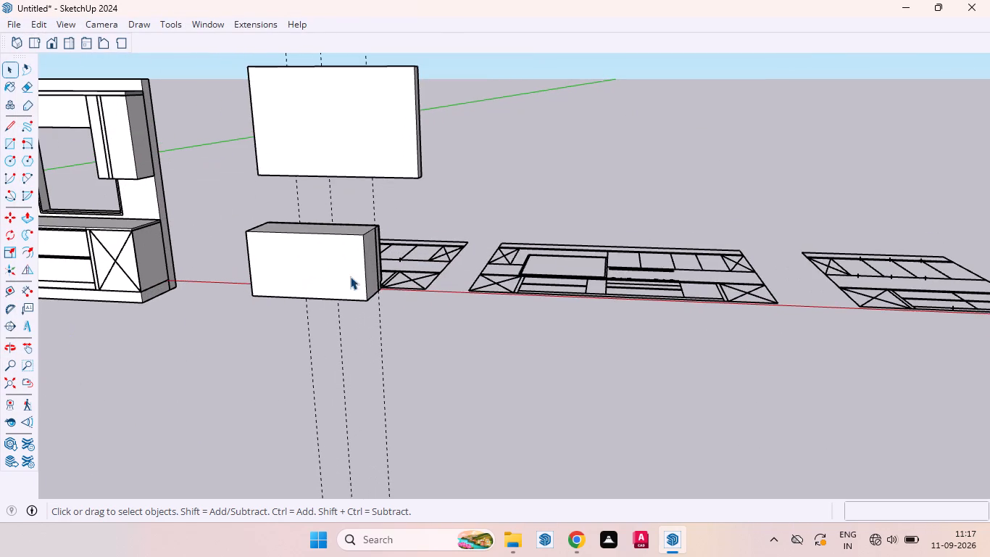
{"action": "scroll", "coordinate": [473, 240], "scroll_direction": "down", "scroll_amount": 4}
{"action": "middle_click_drag", "start_coordinate": [498, 260], "coordinate": [529, 420]}
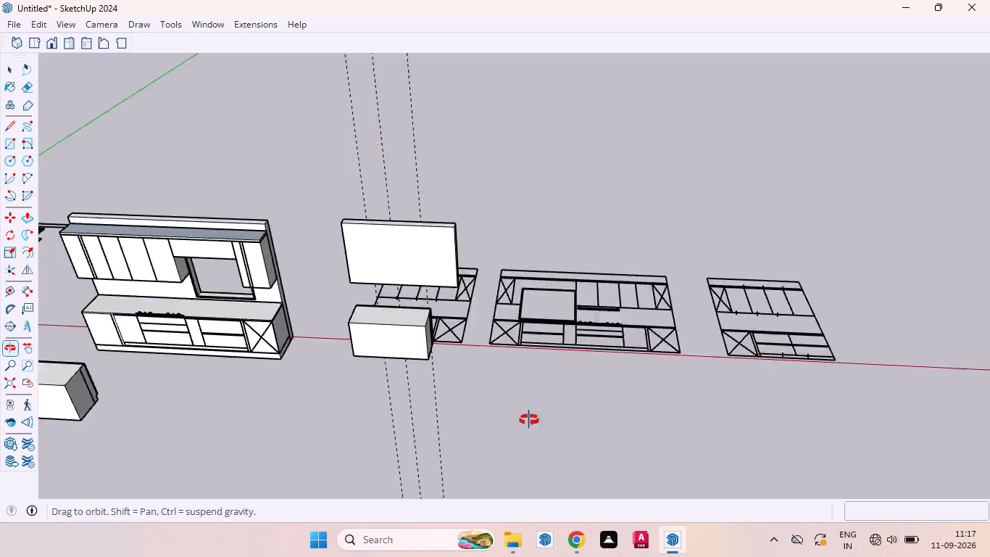
{"action": "middle_click_drag", "start_coordinate": [529, 420], "coordinate": [552, 520]}
{"action": "scroll", "coordinate": [491, 365], "scroll_direction": "up", "scroll_amount": 7}
{"action": "scroll", "coordinate": [491, 286], "scroll_direction": "down", "scroll_amount": 6}
{"action": "scroll", "coordinate": [428, 355], "scroll_direction": "up", "scroll_amount": 6}
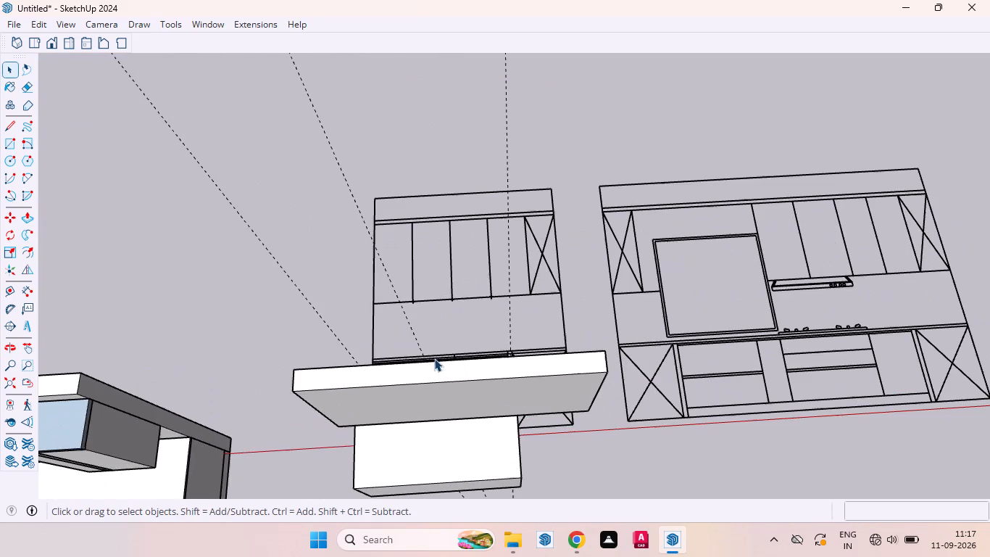
{"action": "middle_click_drag", "start_coordinate": [472, 305], "coordinate": [410, 355]}
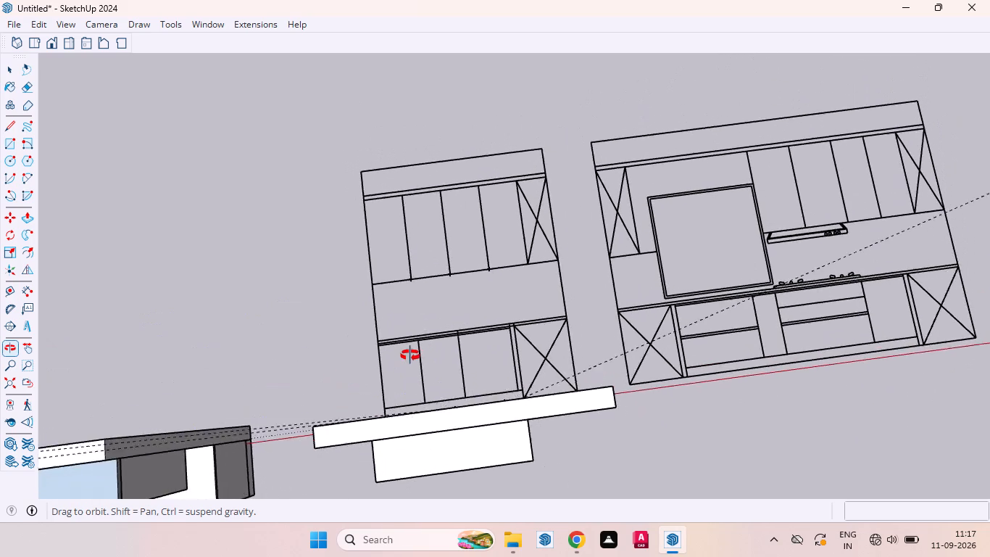
{"action": "middle_click_drag", "start_coordinate": [410, 355], "coordinate": [331, 202]}
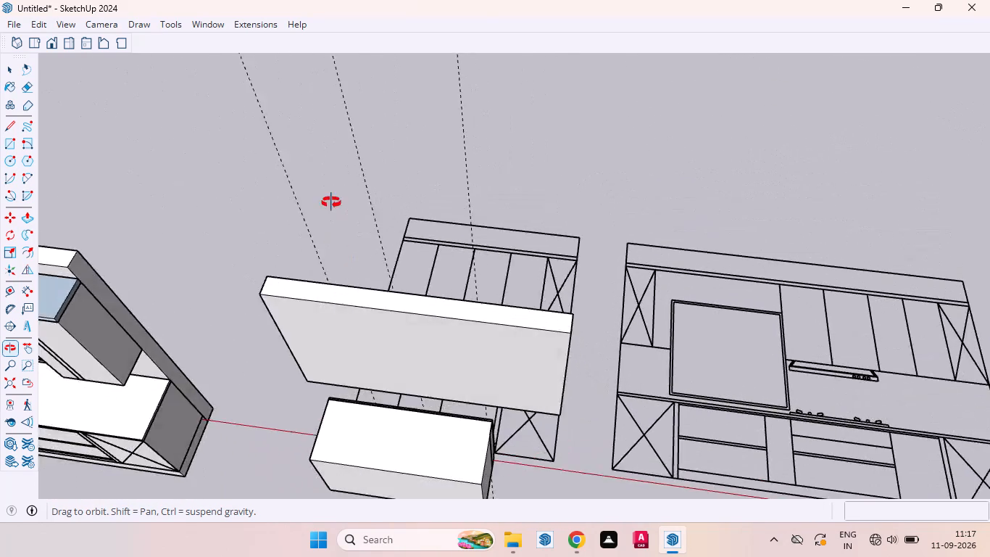
{"action": "middle_click_drag", "start_coordinate": [331, 202], "coordinate": [385, 149]}
{"action": "scroll", "coordinate": [534, 113], "scroll_direction": "down", "scroll_amount": 6}
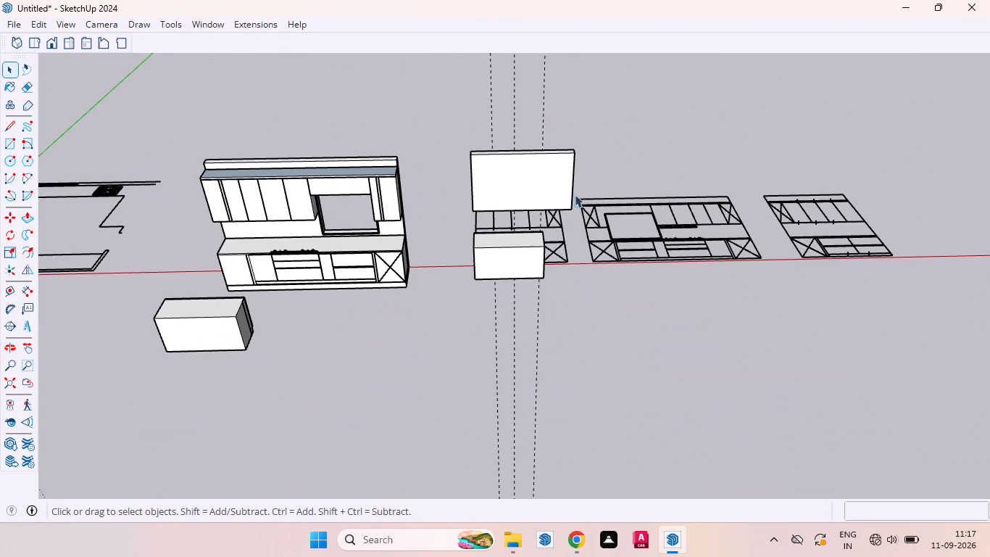
{"action": "scroll", "coordinate": [544, 228], "scroll_direction": "up", "scroll_amount": 7}
{"action": "middle_click_drag", "start_coordinate": [549, 252], "coordinate": [351, 271]}
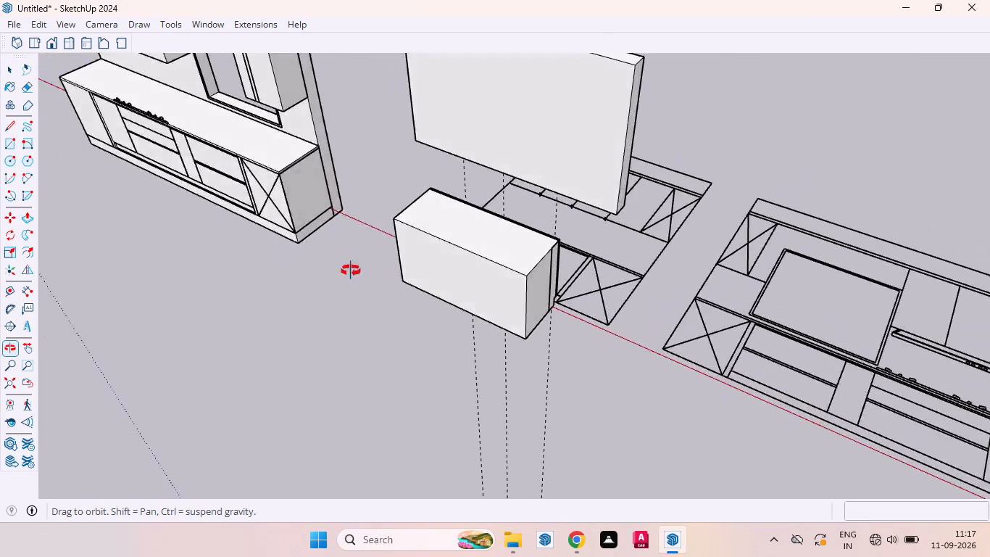
{"action": "middle_click_drag", "start_coordinate": [351, 271], "coordinate": [452, 247]}
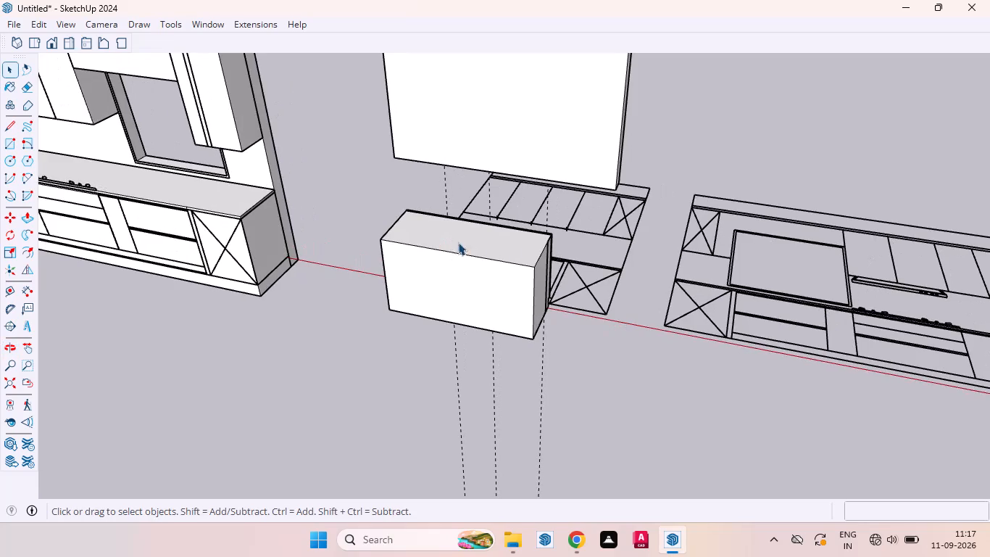
{"action": "scroll", "coordinate": [540, 244], "scroll_direction": "down", "scroll_amount": 5}
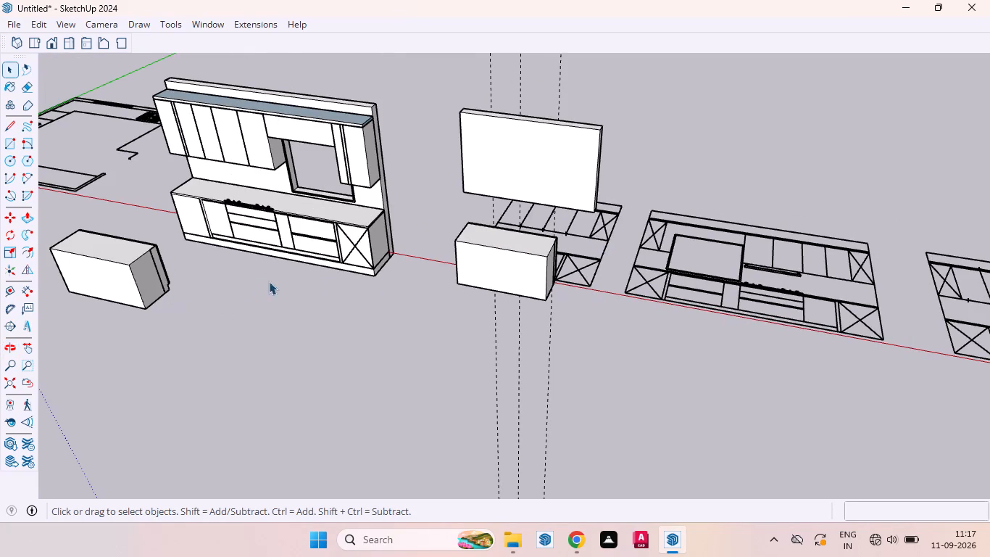
{"action": "middle_click_drag", "start_coordinate": [480, 286], "coordinate": [374, 266]}
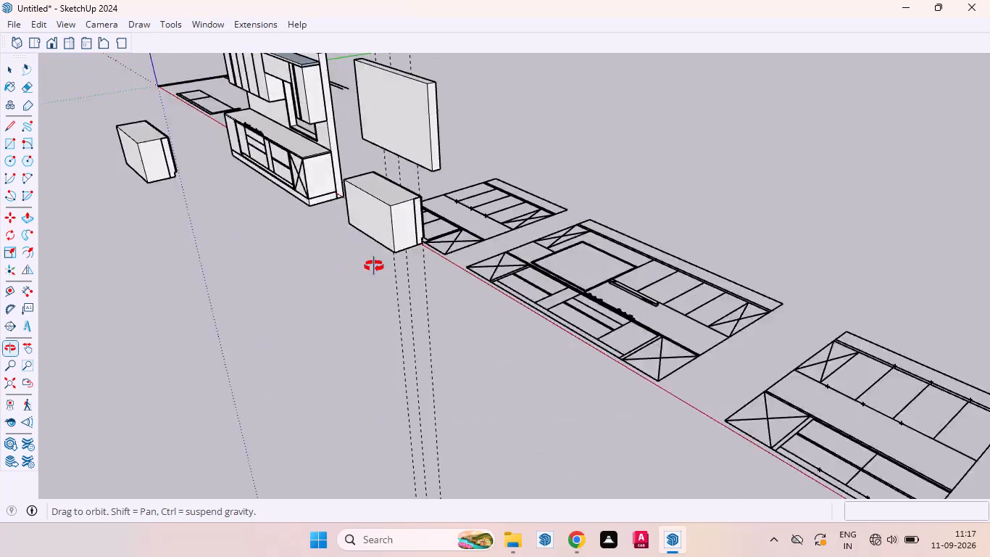
{"action": "middle_click_drag", "start_coordinate": [374, 266], "coordinate": [489, 315]}
{"action": "scroll", "coordinate": [112, 279], "scroll_direction": "up", "scroll_amount": 5}
{"action": "scroll", "coordinate": [180, 269], "scroll_direction": "down", "scroll_amount": 5}
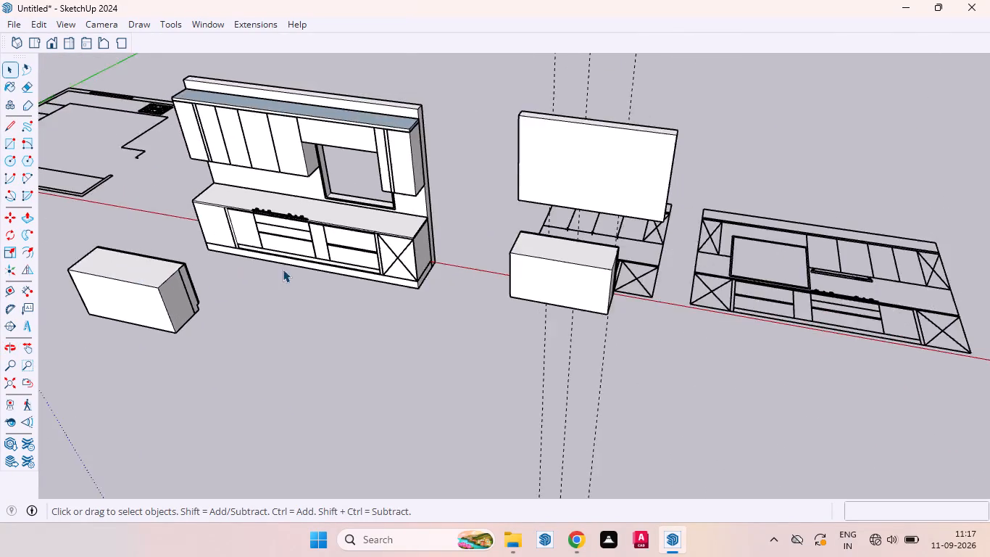
Examine the copied base cabinet's door front, plinth and top behind the kitchen counter run.
{"action": "middle_click_drag", "start_coordinate": [260, 281], "coordinate": [0, 397]}
{"action": "scroll", "coordinate": [232, 356], "scroll_direction": "up", "scroll_amount": 1}
{"action": "scroll", "coordinate": [195, 163], "scroll_direction": "up", "scroll_amount": 5}
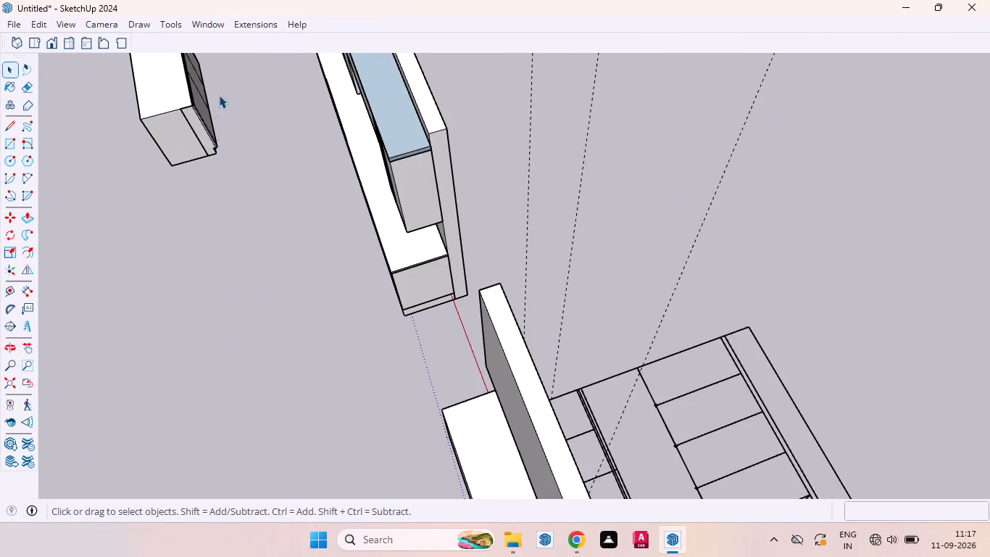
{"action": "scroll", "coordinate": [219, 102], "scroll_direction": "up", "scroll_amount": 1}
{"action": "middle_click_drag", "start_coordinate": [219, 114], "coordinate": [0, 197]}
{"action": "scroll", "coordinate": [203, 173], "scroll_direction": "down", "scroll_amount": 6}
{"action": "scroll", "coordinate": [301, 270], "scroll_direction": "down", "scroll_amount": 7}
{"action": "scroll", "coordinate": [347, 123], "scroll_direction": "up", "scroll_amount": 5}
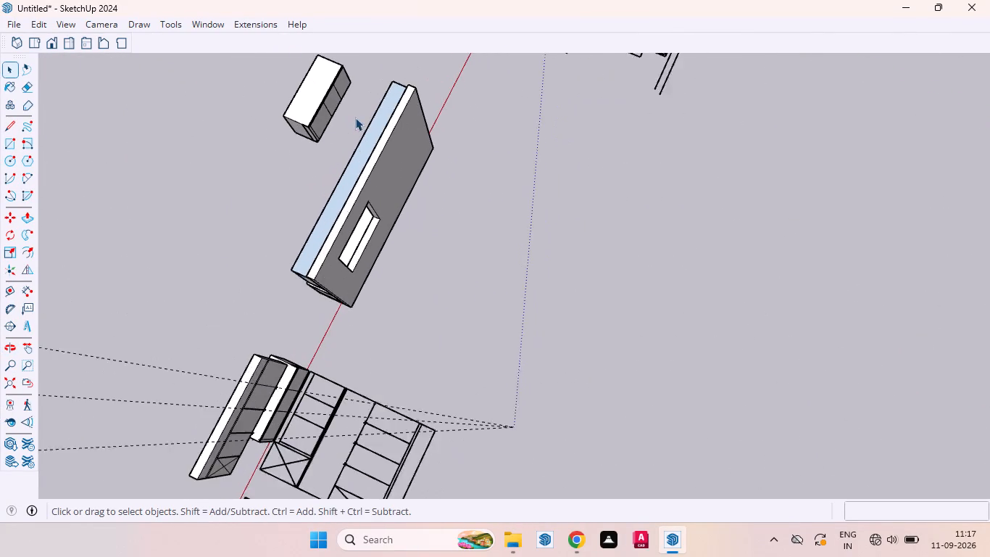
{"action": "middle_click_drag", "start_coordinate": [349, 115], "coordinate": [192, 87]}
{"action": "scroll", "coordinate": [481, 257], "scroll_direction": "down", "scroll_amount": 6}
{"action": "scroll", "coordinate": [493, 89], "scroll_direction": "up", "scroll_amount": 10}
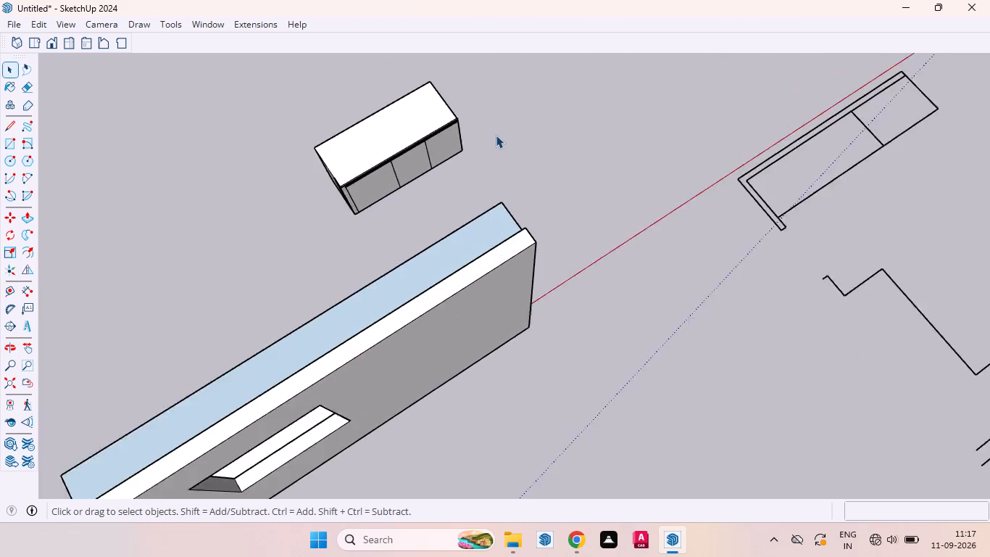
{"action": "scroll", "coordinate": [496, 135], "scroll_direction": "up", "scroll_amount": 1}
{"action": "middle_click_drag", "start_coordinate": [491, 145], "coordinate": [312, 111]}
{"action": "scroll", "coordinate": [523, 144], "scroll_direction": "up", "scroll_amount": 5}
{"action": "middle_click_drag", "start_coordinate": [517, 183], "coordinate": [449, 111]}
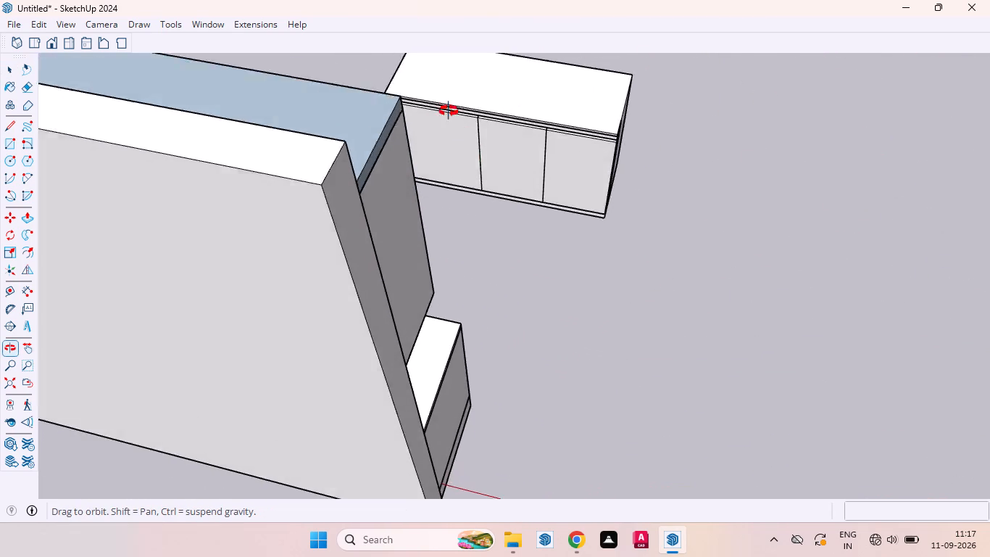
{"action": "middle_click_drag", "start_coordinate": [449, 111], "coordinate": [394, 78]}
{"action": "scroll", "coordinate": [444, 101], "scroll_direction": "up", "scroll_amount": 4}
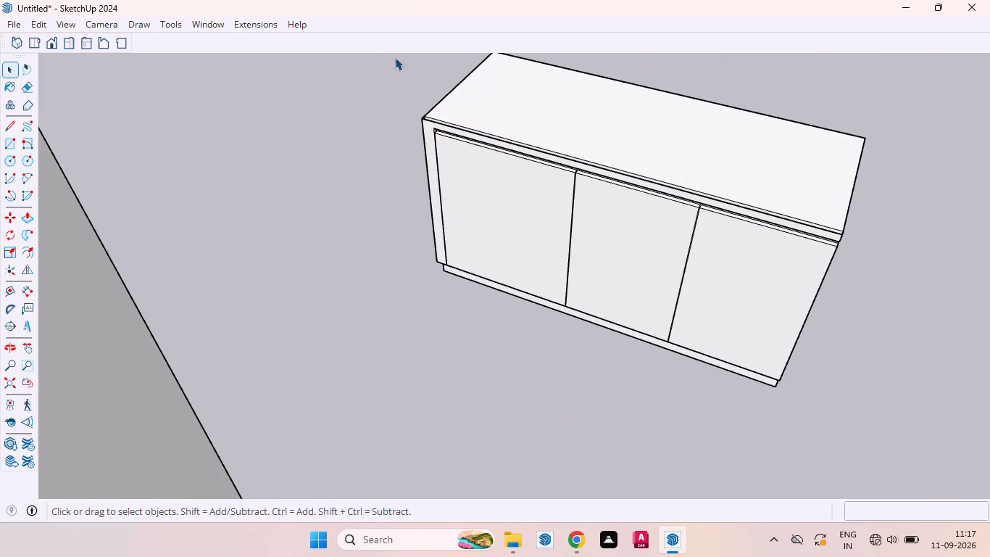
Select the whole copied three-door base cabinet and make it a group.
{"action": "scroll", "coordinate": [444, 207], "scroll_direction": "down", "scroll_amount": 3}
{"action": "left_click_drag", "start_coordinate": [405, 72], "coordinate": [619, 293]}
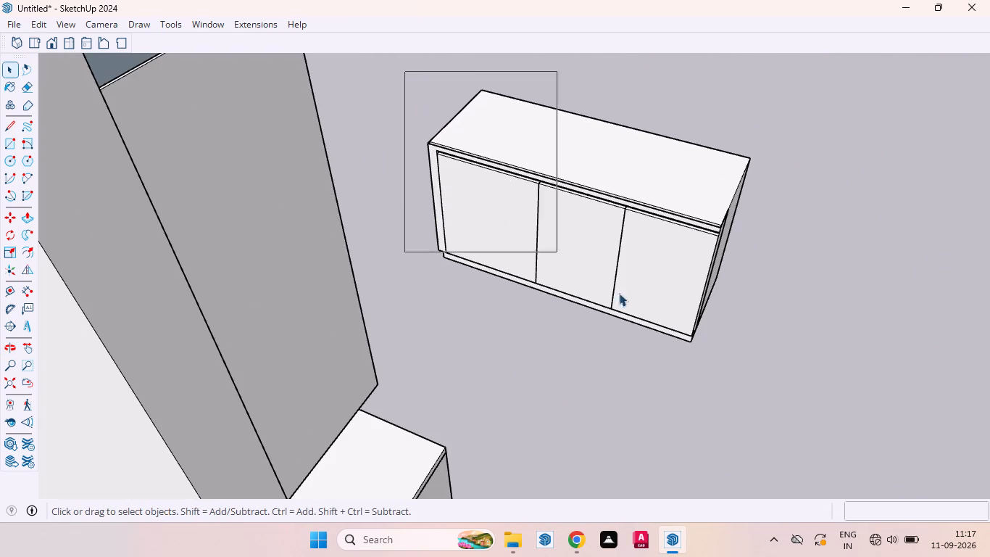
{"action": "left_click_drag", "start_coordinate": [619, 293], "coordinate": [781, 398]}
{"action": "right_click", "coordinate": [674, 181]}
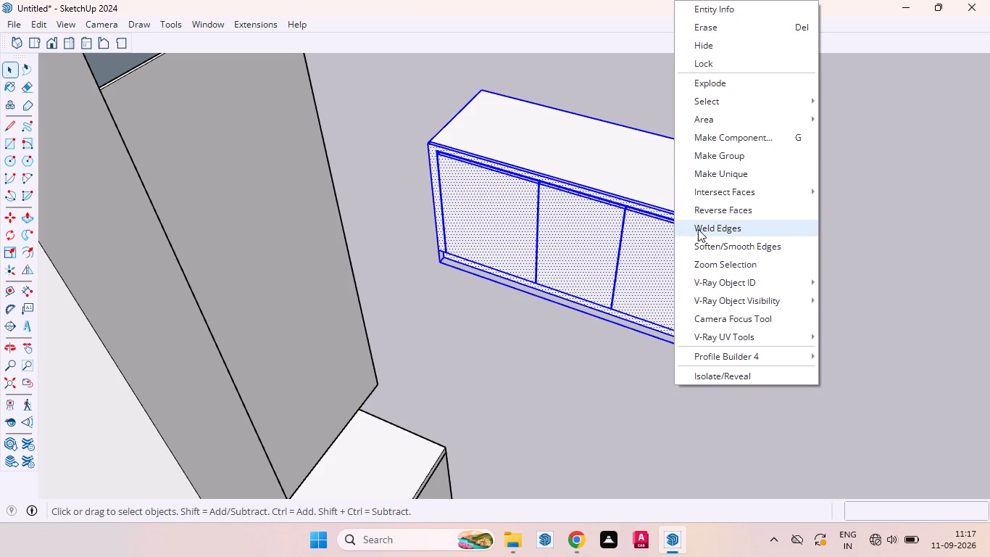
{"action": "left_click", "coordinate": [710, 147]}
{"action": "left_click", "coordinate": [737, 267]}
Rotate the grouped base cabinet about 105 degrees around the vertical axis, using a centre point in front of its doors.
{"action": "middle_click_drag", "start_coordinate": [670, 260], "coordinate": [597, 243]}
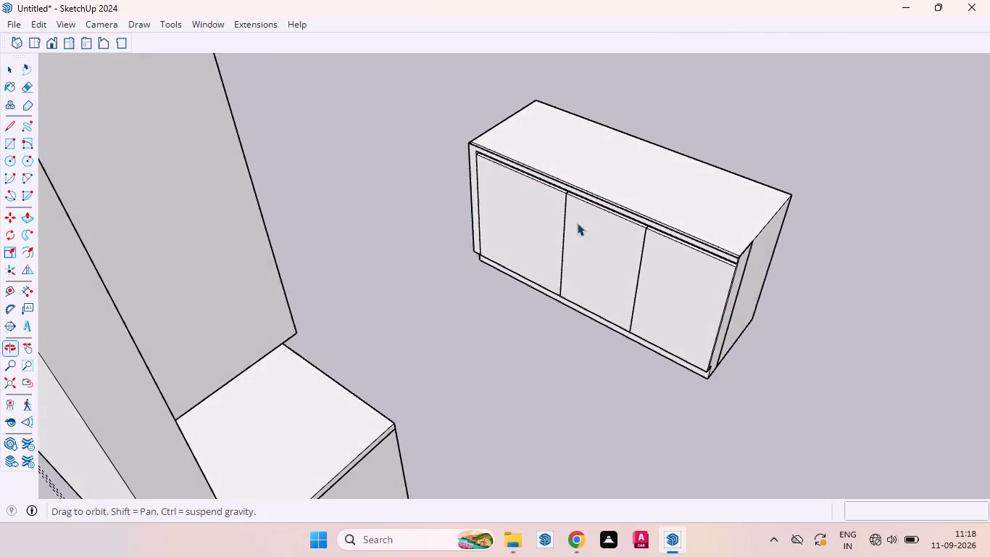
{"action": "left_click", "coordinate": [587, 253]}
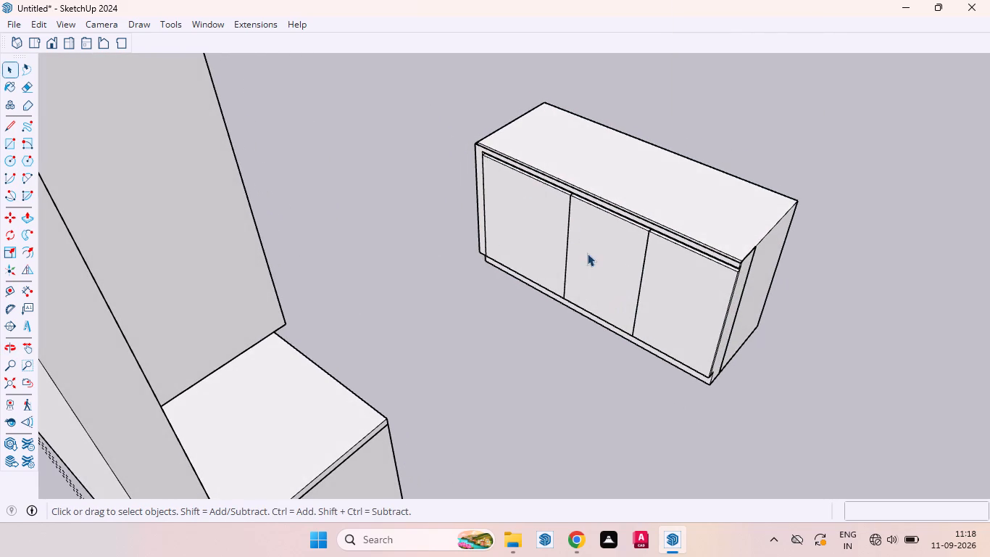
{"action": "key", "text": "q"}
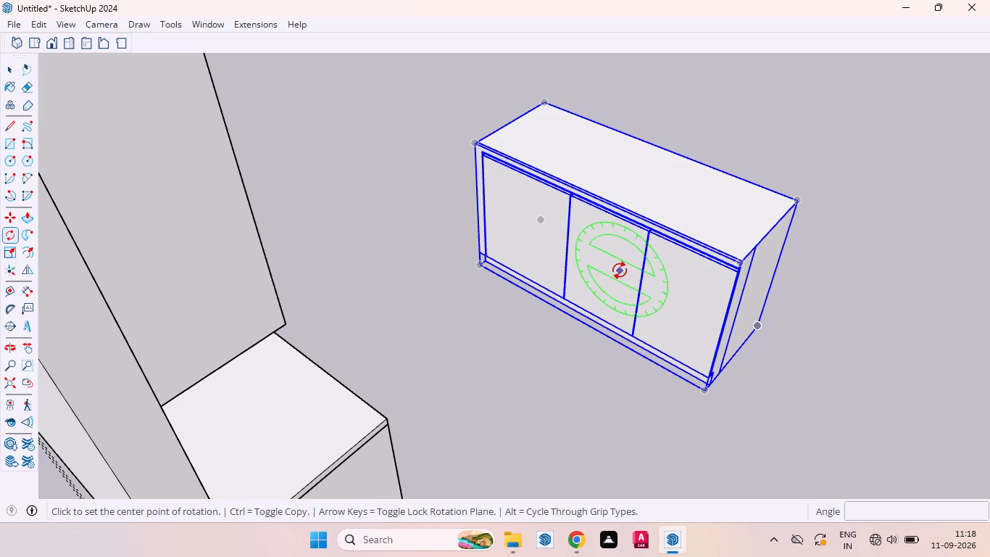
{"action": "left_click", "coordinate": [598, 389]}
{"action": "left_click", "coordinate": [499, 354]}
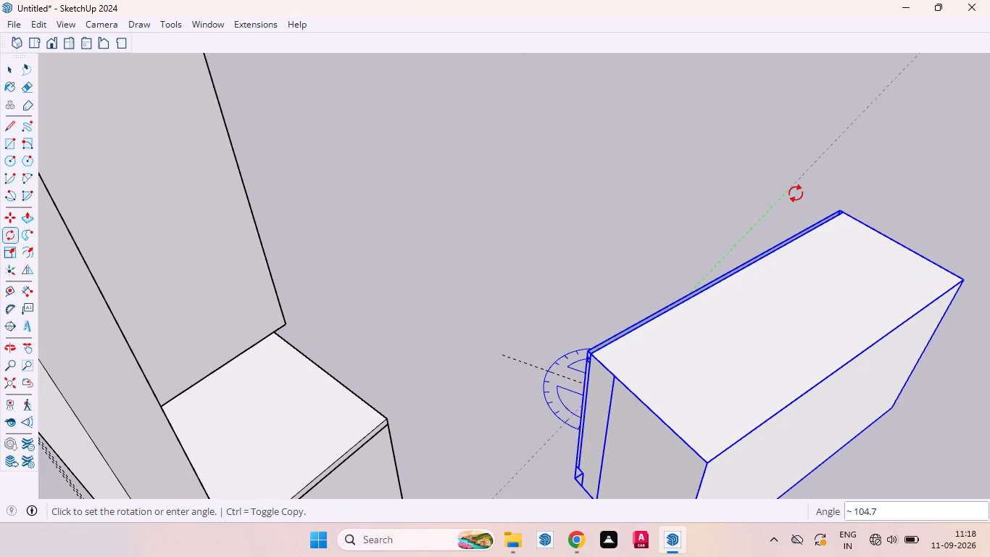
{"action": "left_click", "coordinate": [796, 194]}
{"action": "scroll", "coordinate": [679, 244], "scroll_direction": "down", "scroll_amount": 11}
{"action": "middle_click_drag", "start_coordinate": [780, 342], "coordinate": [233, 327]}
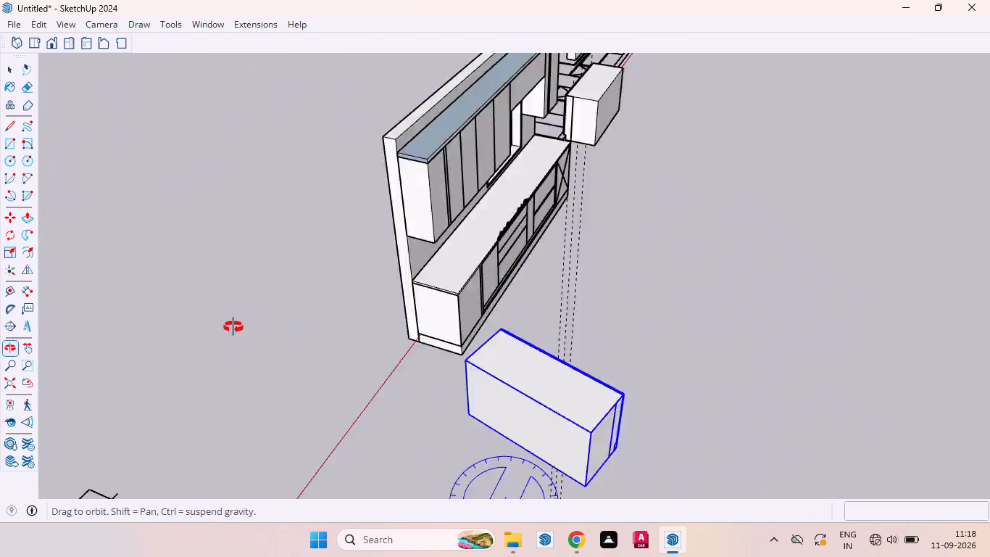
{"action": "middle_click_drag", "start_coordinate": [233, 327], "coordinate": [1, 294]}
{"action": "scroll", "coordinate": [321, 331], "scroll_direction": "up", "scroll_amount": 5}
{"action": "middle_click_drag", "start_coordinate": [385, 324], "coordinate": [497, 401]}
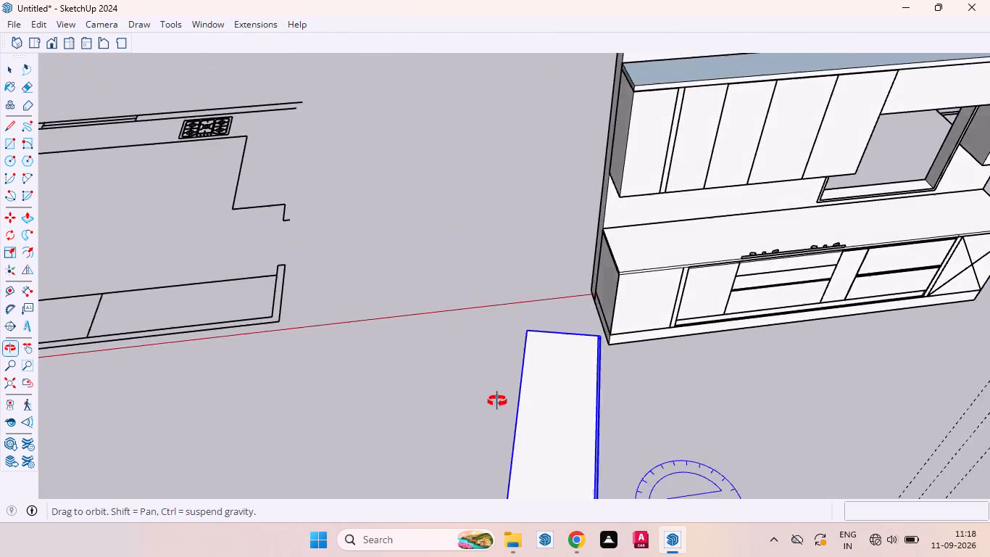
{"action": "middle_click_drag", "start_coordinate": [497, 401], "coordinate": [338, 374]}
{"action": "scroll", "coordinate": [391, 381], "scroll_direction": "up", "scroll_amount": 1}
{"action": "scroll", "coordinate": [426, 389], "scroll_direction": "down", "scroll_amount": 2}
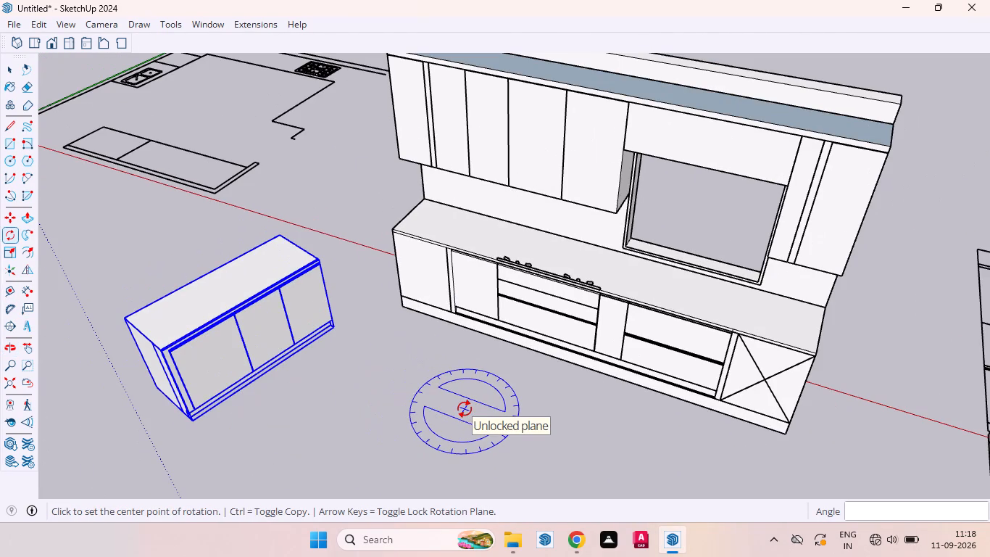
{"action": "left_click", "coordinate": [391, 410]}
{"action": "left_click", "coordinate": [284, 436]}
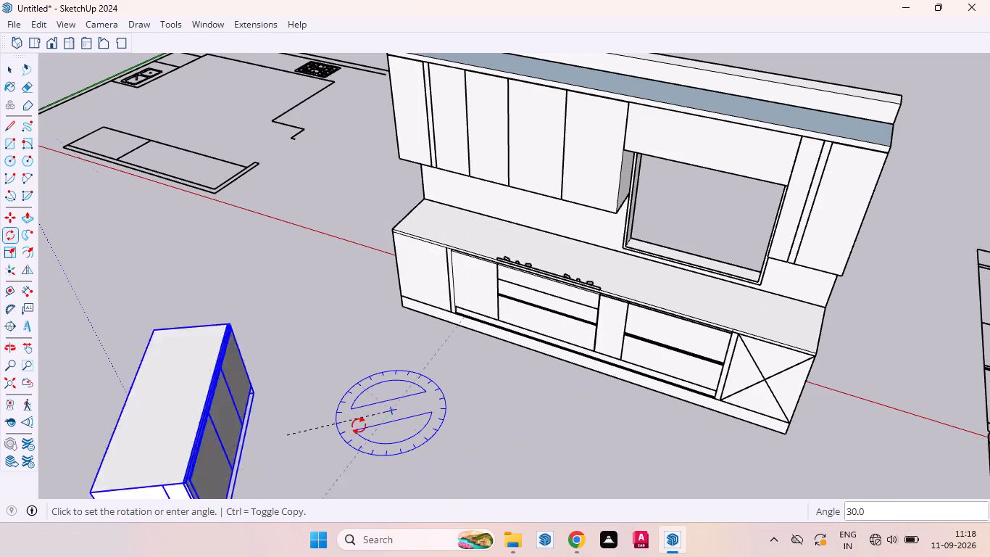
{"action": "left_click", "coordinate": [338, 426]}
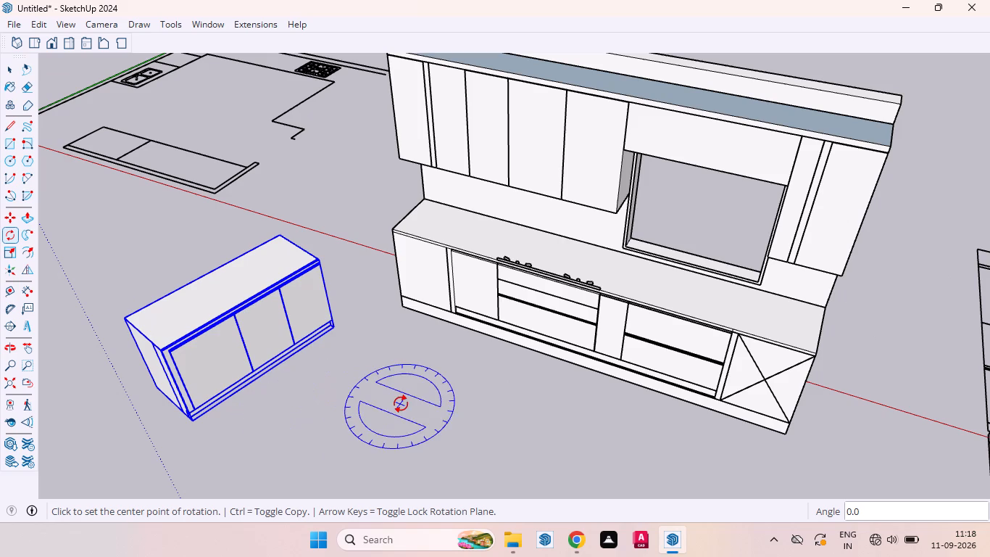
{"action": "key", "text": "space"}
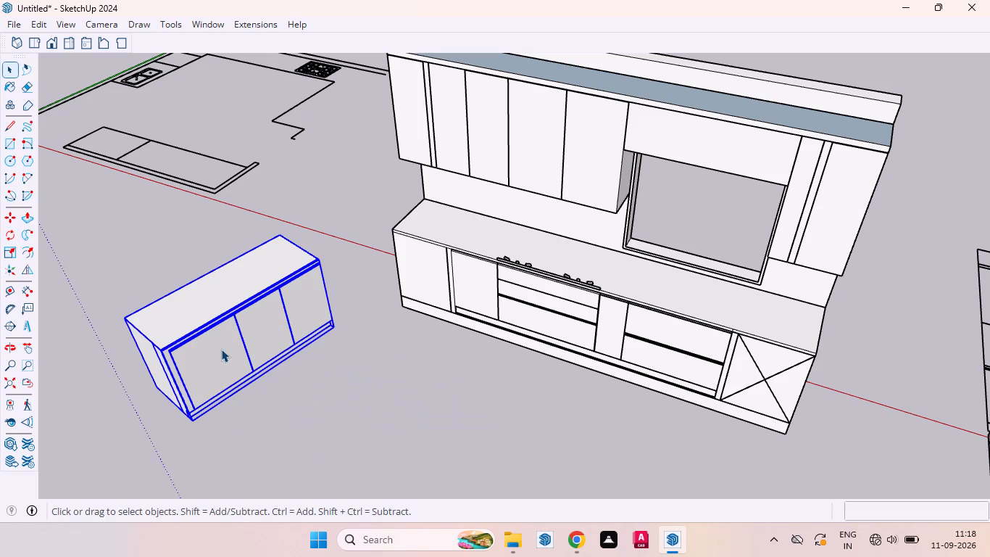
Rotate the grouped base cabinet about 175 degrees around the vertical axis, in front of the kitchen counter run.
{"action": "middle_click_drag", "start_coordinate": [221, 349], "coordinate": [211, 296]}
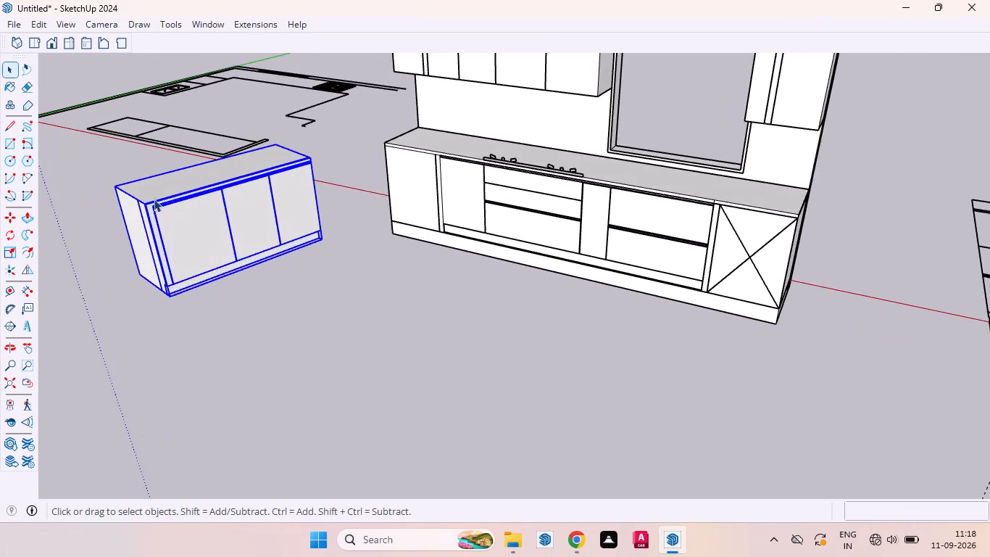
{"action": "scroll", "coordinate": [154, 194], "scroll_direction": "up", "scroll_amount": 12}
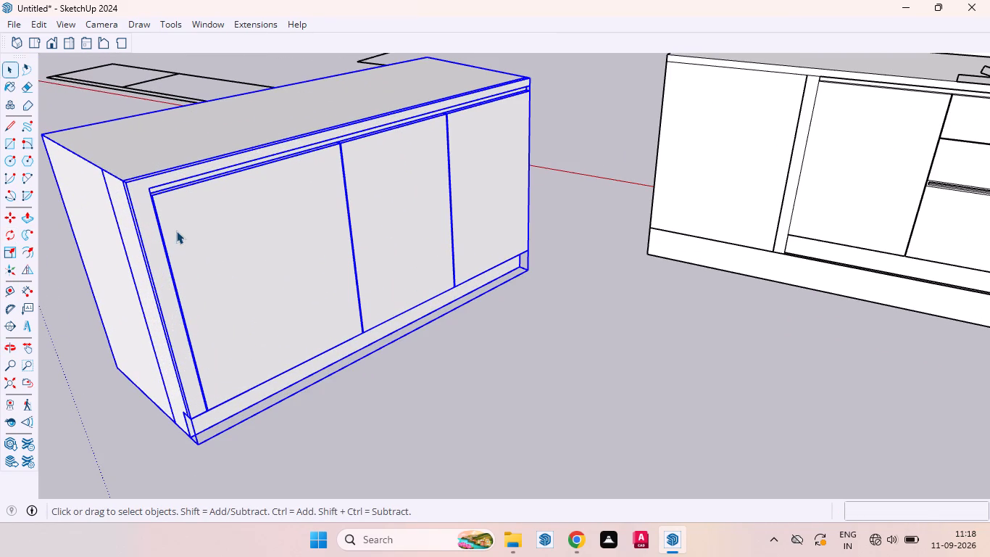
{"action": "scroll", "coordinate": [278, 215], "scroll_direction": "down", "scroll_amount": 3}
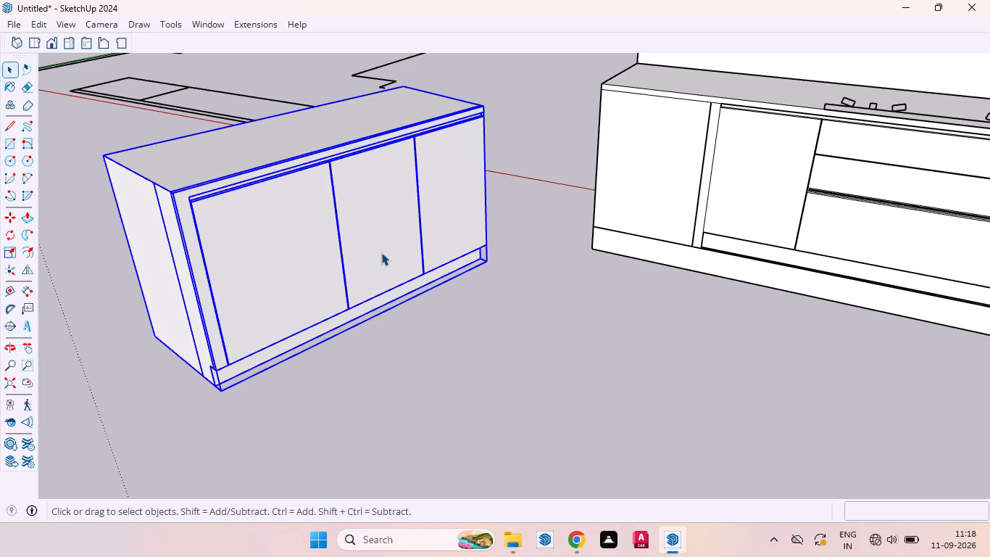
{"action": "key", "text": "q"}
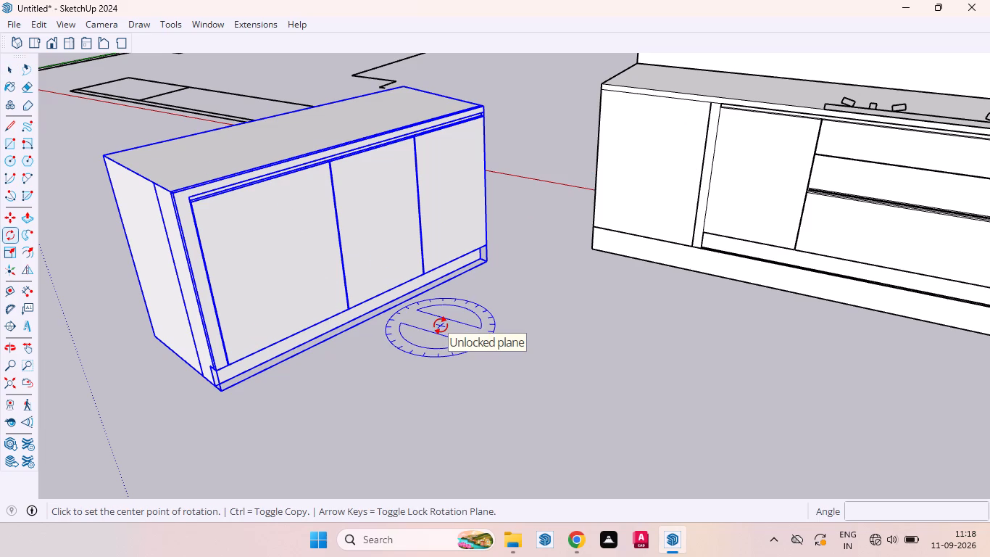
{"action": "scroll", "coordinate": [802, 367], "scroll_direction": "down", "scroll_amount": 4}
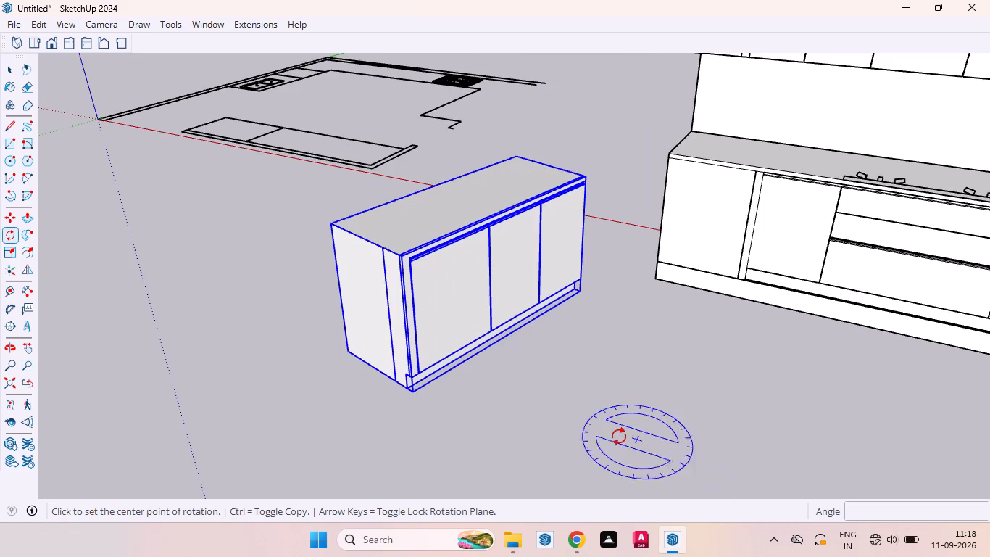
{"action": "left_click", "coordinate": [610, 437]}
{"action": "left_click", "coordinate": [328, 418]}
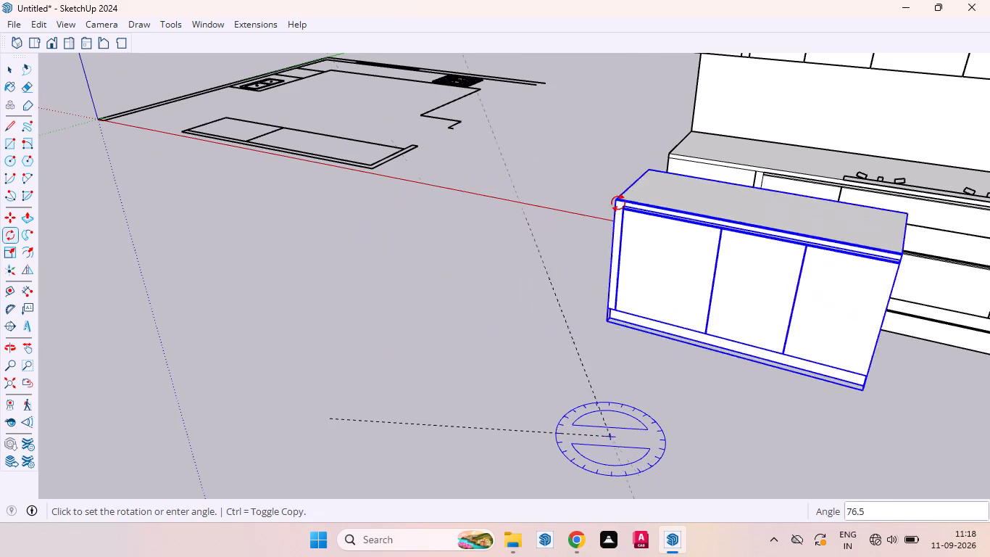
{"action": "scroll", "coordinate": [662, 311], "scroll_direction": "down", "scroll_amount": 9}
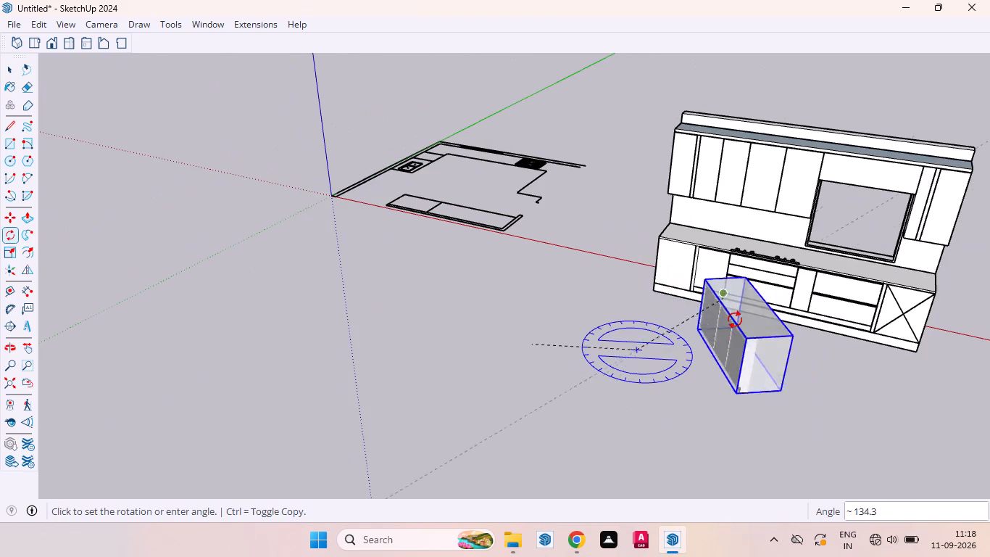
{"action": "left_click", "coordinate": [833, 343]}
{"action": "middle_click_drag", "start_coordinate": [712, 397], "coordinate": [896, 413]}
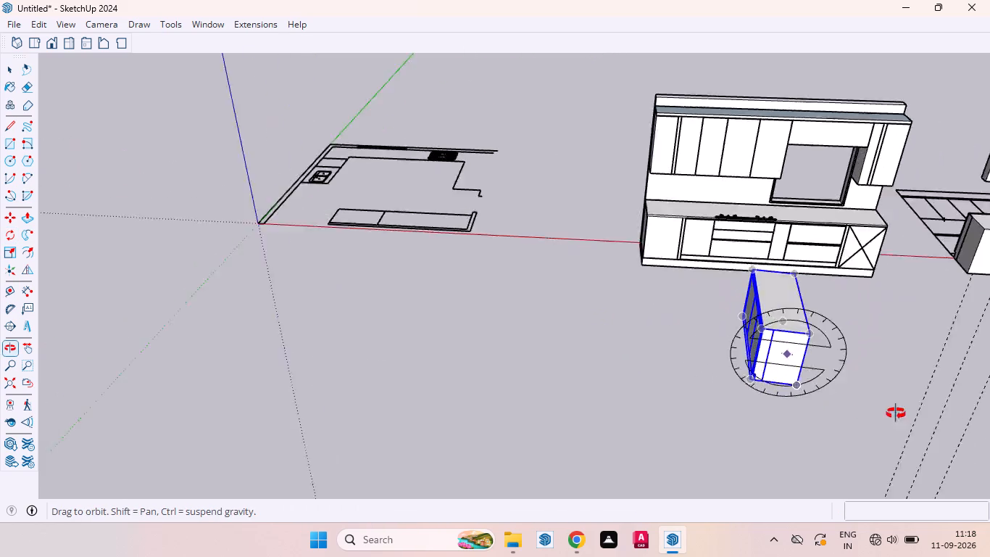
{"action": "middle_click_drag", "start_coordinate": [896, 413], "coordinate": [947, 420]}
{"action": "key", "text": "space"}
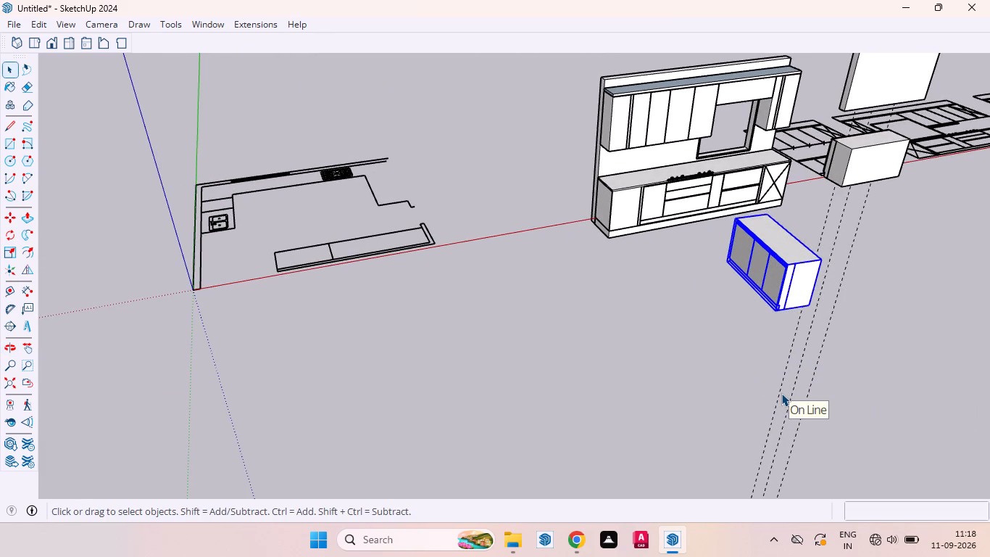
Flip the grouped base cabinet front to back across its green plane so the doors face the opposite side.
{"action": "scroll", "coordinate": [775, 271], "scroll_direction": "up", "scroll_amount": 8}
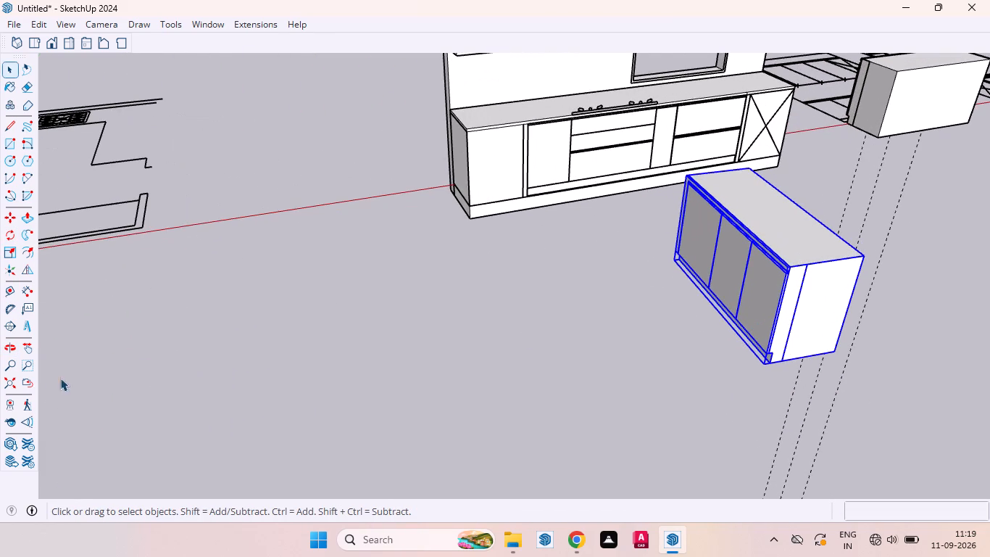
{"action": "left_click", "coordinate": [28, 267]}
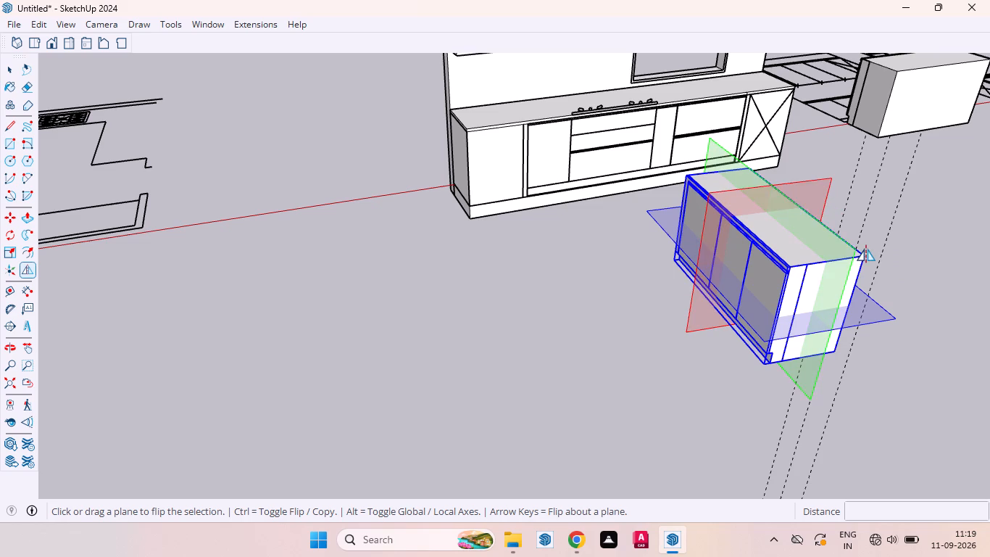
{"action": "left_click", "coordinate": [838, 252]}
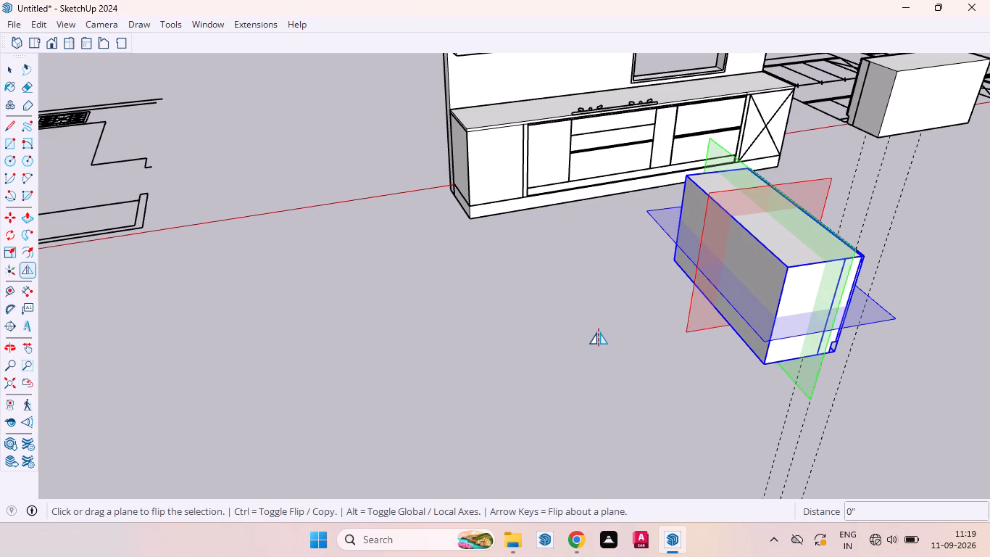
{"action": "key", "text": "space"}
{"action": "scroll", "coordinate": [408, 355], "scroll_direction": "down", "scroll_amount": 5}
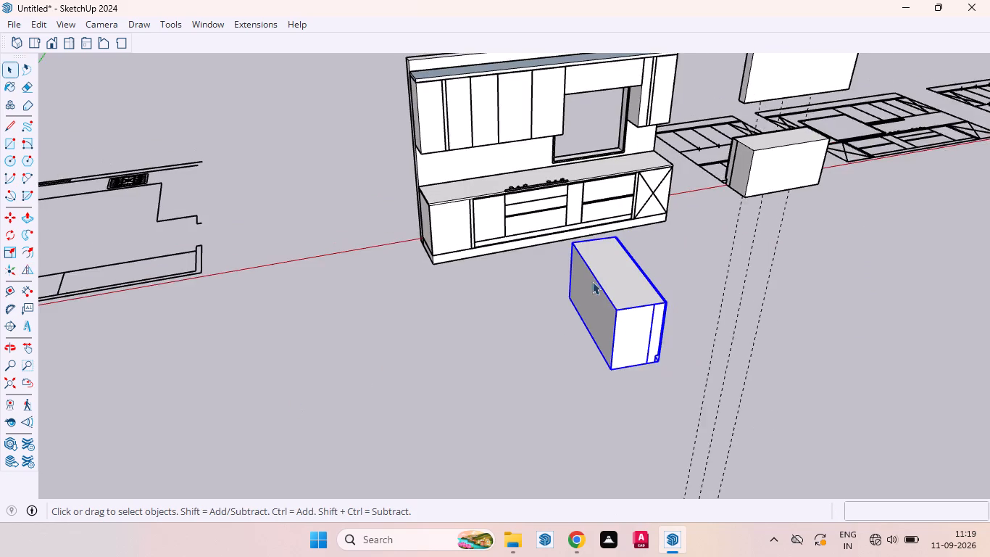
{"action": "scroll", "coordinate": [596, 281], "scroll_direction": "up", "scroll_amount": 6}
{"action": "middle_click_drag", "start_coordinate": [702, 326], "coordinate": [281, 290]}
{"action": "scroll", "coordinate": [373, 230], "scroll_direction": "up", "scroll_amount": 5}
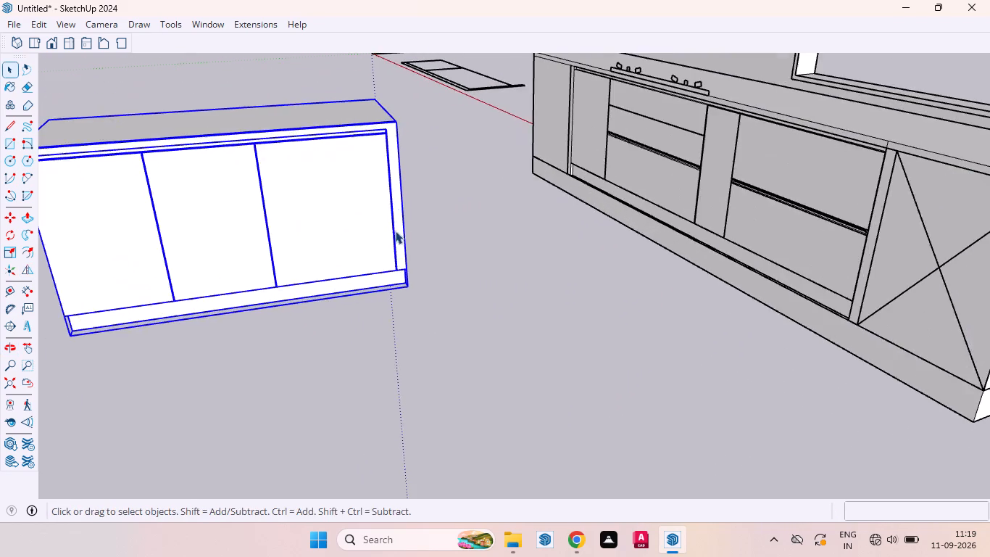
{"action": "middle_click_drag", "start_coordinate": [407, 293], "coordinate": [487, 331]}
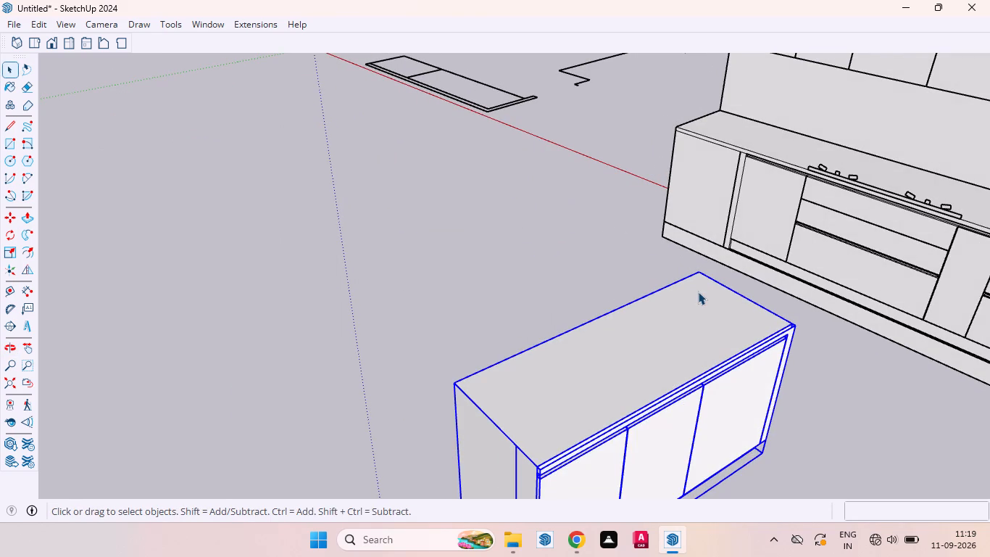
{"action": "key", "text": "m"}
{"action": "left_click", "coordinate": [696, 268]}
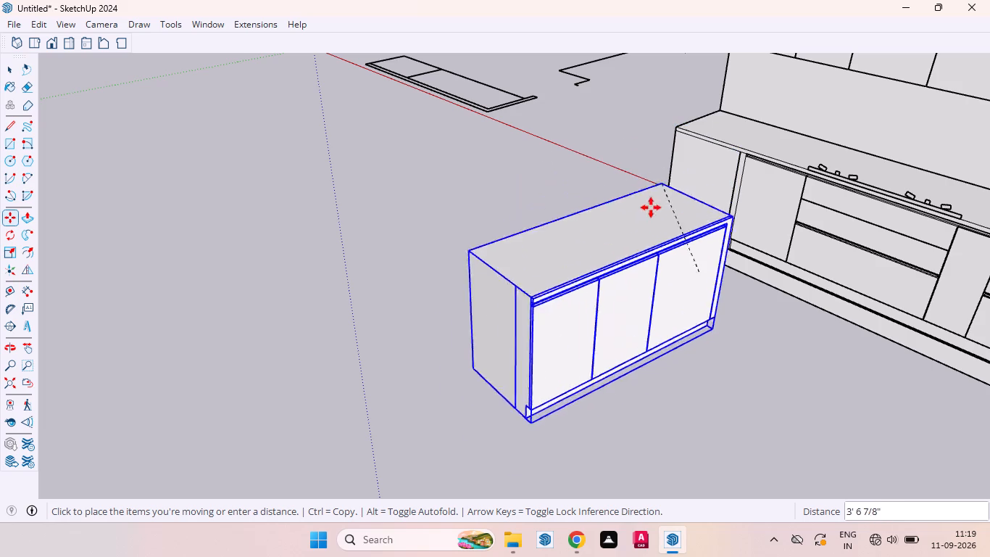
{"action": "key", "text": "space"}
Rotate the grouped base cabinet about 7.3 degrees around the vertical axis to square it with the counter run.
{"action": "scroll", "coordinate": [570, 130], "scroll_direction": "down", "scroll_amount": 5}
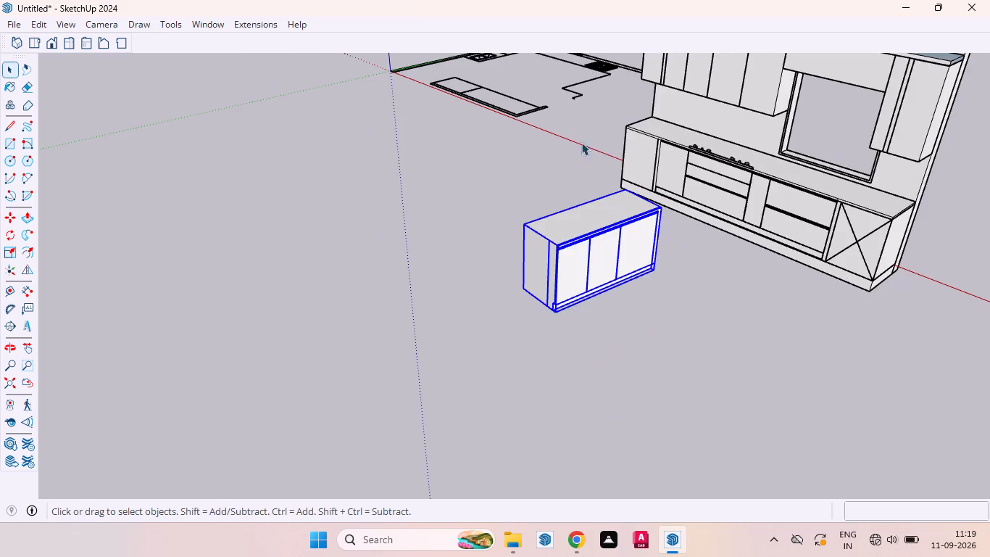
{"action": "middle_click_drag", "start_coordinate": [563, 228], "coordinate": [741, 251]}
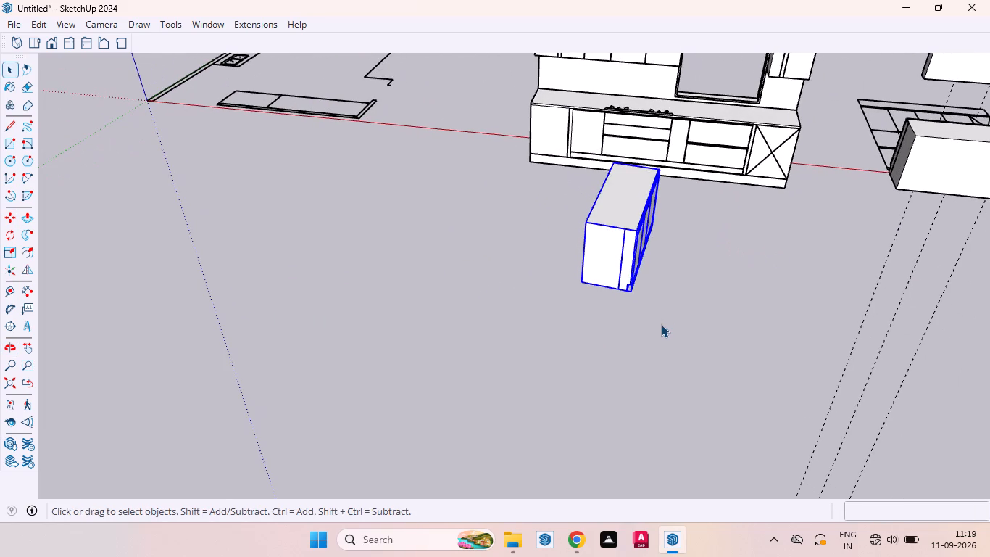
{"action": "key", "text": "q"}
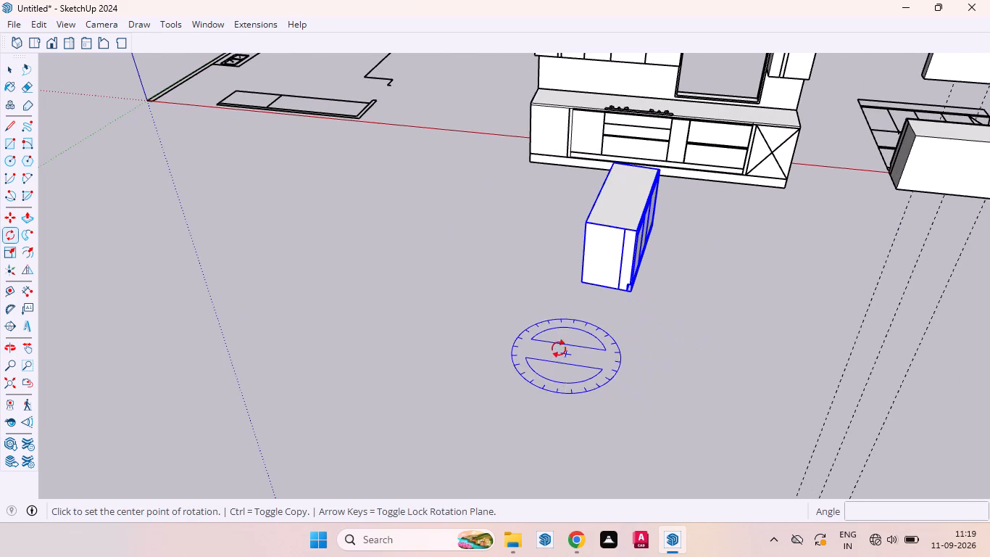
{"action": "left_click", "coordinate": [559, 349]}
{"action": "left_click", "coordinate": [644, 361]}
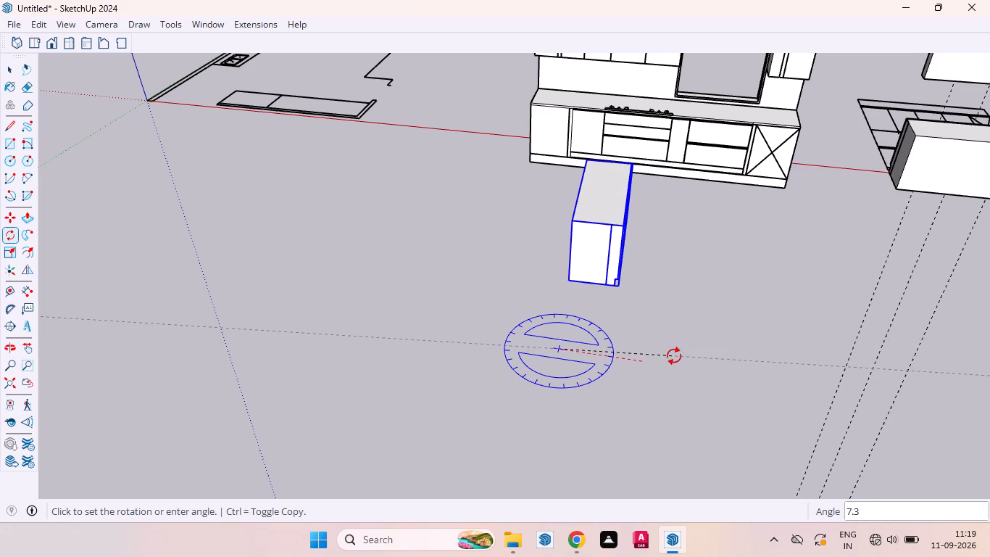
{"action": "left_click", "coordinate": [674, 356]}
{"action": "key", "text": "space"}
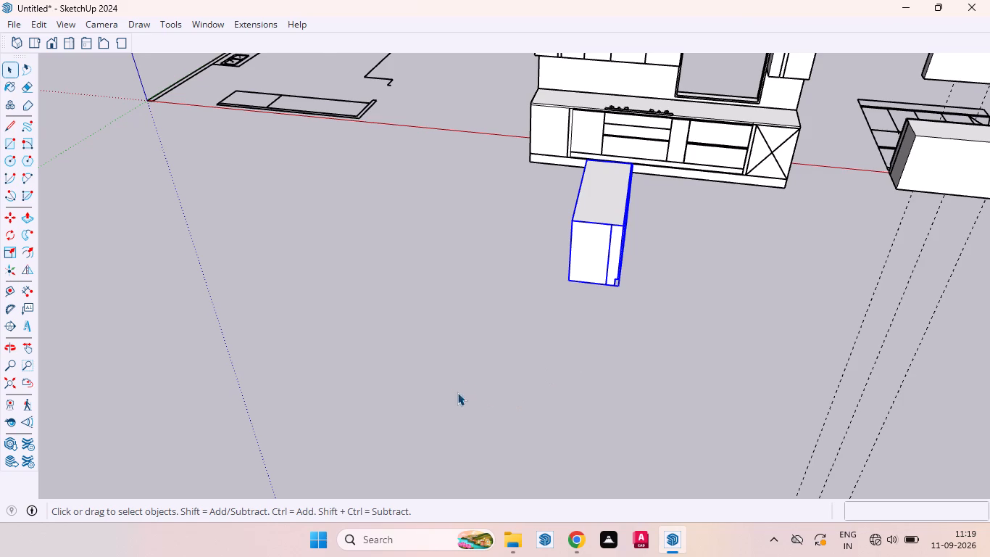
Move the grouped base cabinet about 6' 8 9/16" by its top corner onto the front top corner of the counter run's end.
{"action": "middle_click_drag", "start_coordinate": [462, 392], "coordinate": [795, 487]}
{"action": "scroll", "coordinate": [713, 131], "scroll_direction": "up", "scroll_amount": 4}
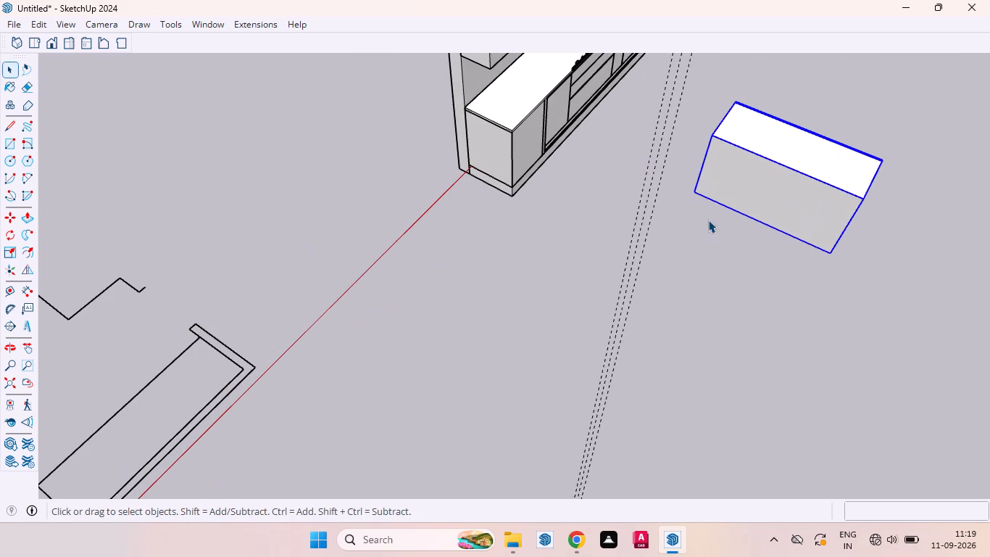
{"action": "key", "text": "m"}
{"action": "scroll", "coordinate": [715, 157], "scroll_direction": "up", "scroll_amount": 4}
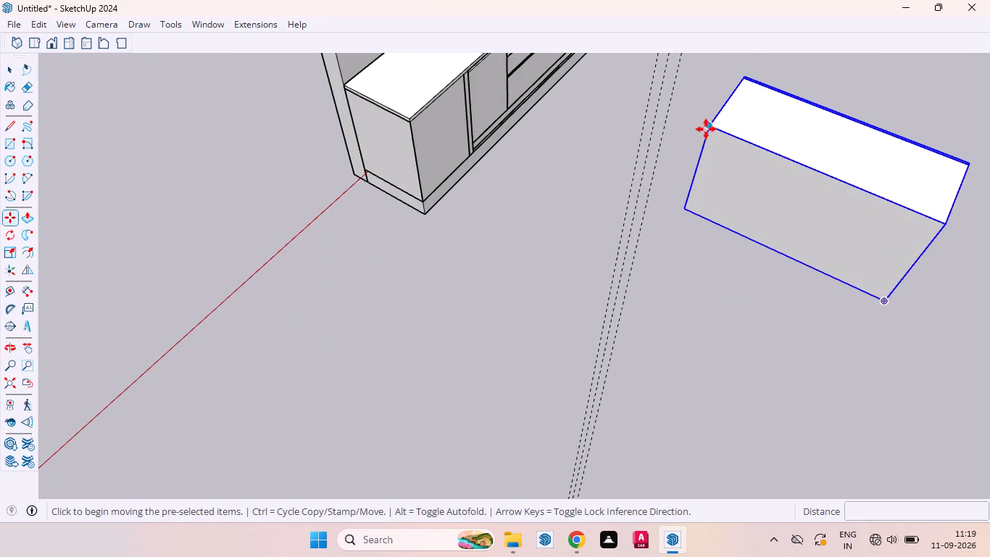
{"action": "left_click", "coordinate": [706, 128]}
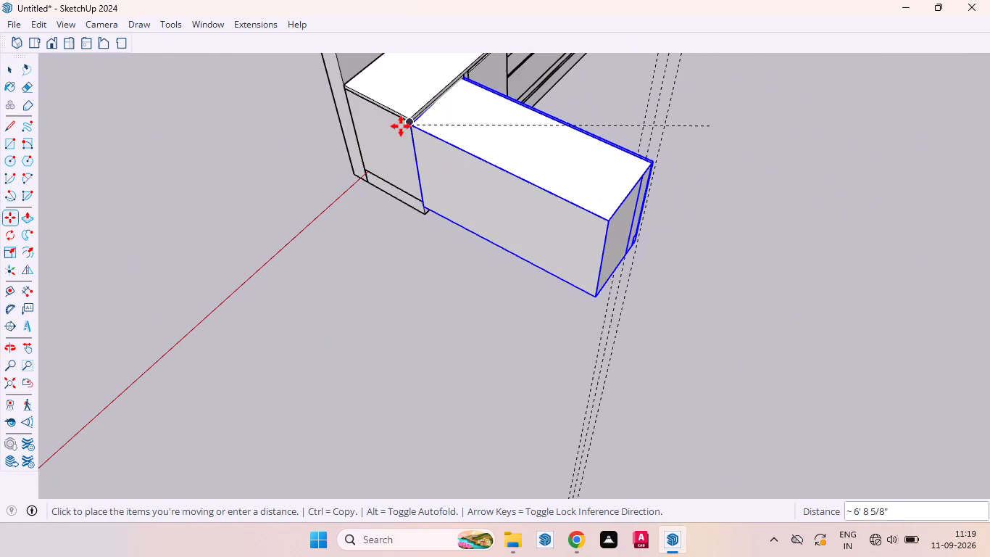
{"action": "scroll", "coordinate": [400, 126], "scroll_direction": "up", "scroll_amount": 9}
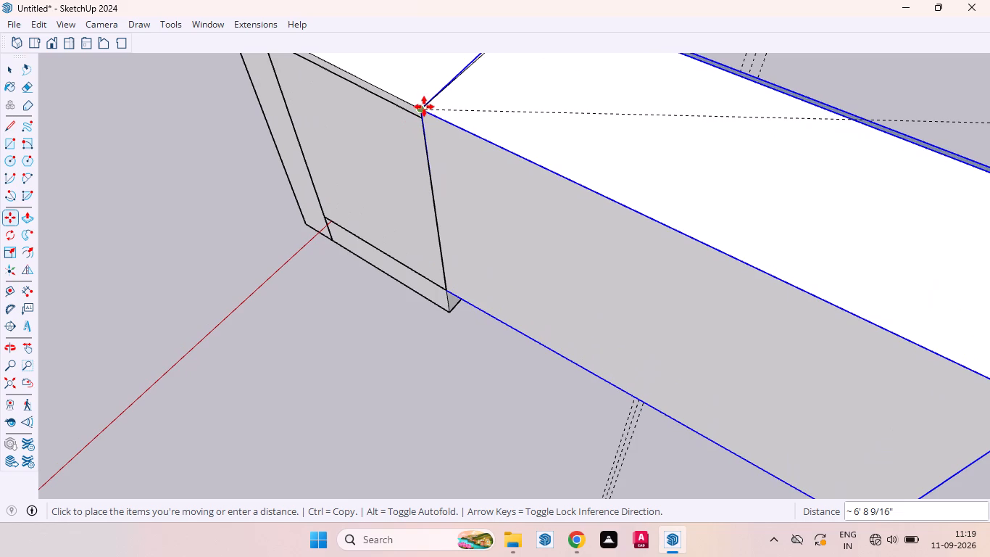
{"action": "left_click", "coordinate": [420, 108]}
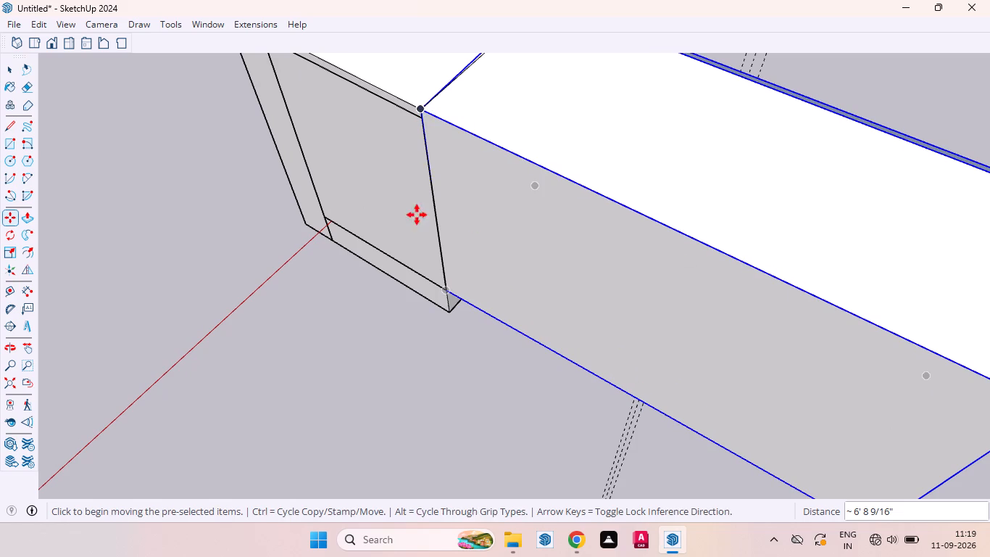
{"action": "key", "text": "space"}
Examine the joint between the base cabinet and the counter run for alignment of their tops, fronts and plinths.
{"action": "scroll", "coordinate": [428, 262], "scroll_direction": "down", "scroll_amount": 6}
{"action": "middle_click_drag", "start_coordinate": [573, 287], "coordinate": [533, 301]}
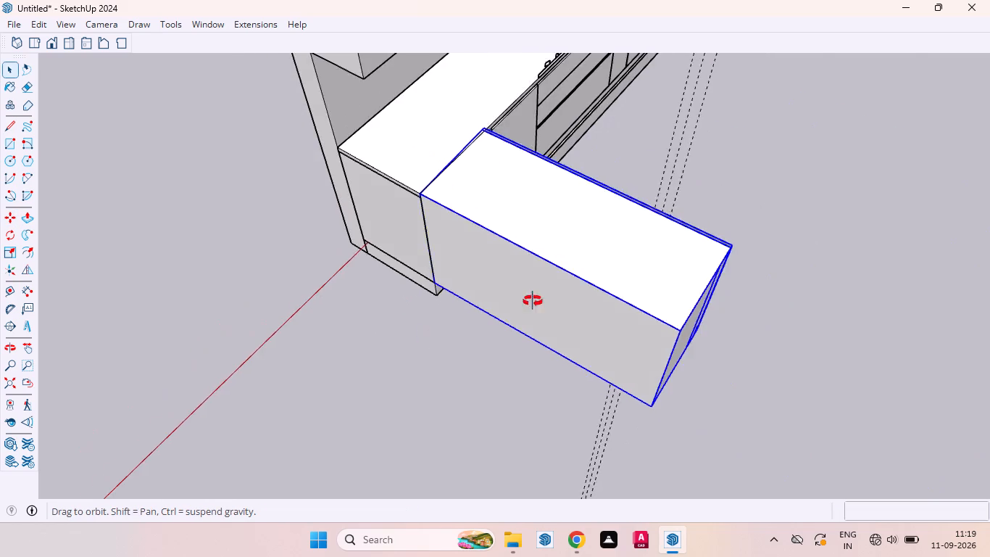
{"action": "middle_click_drag", "start_coordinate": [533, 301], "coordinate": [0, 124]}
{"action": "scroll", "coordinate": [568, 139], "scroll_direction": "up", "scroll_amount": 3}
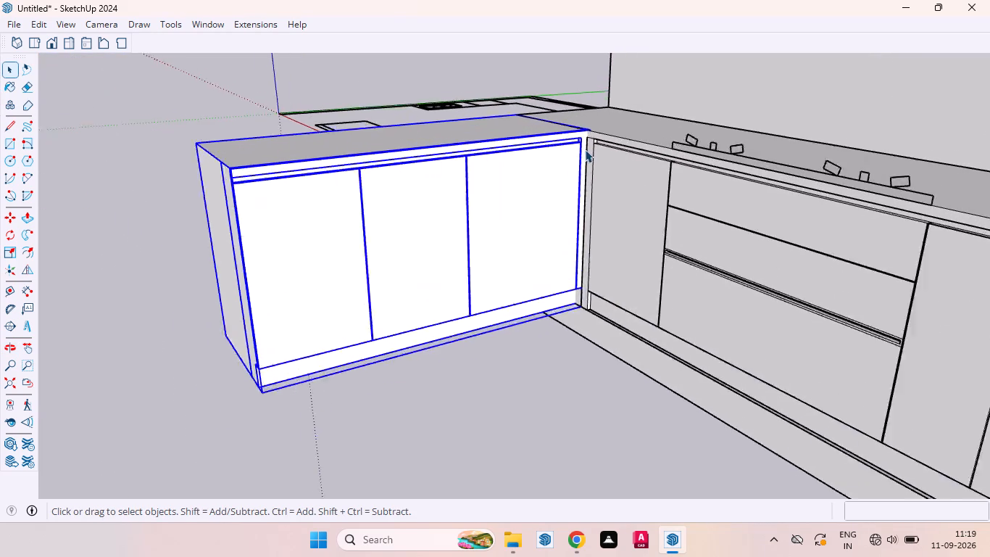
{"action": "scroll", "coordinate": [585, 149], "scroll_direction": "up", "scroll_amount": 6}
{"action": "scroll", "coordinate": [594, 136], "scroll_direction": "down", "scroll_amount": 12}
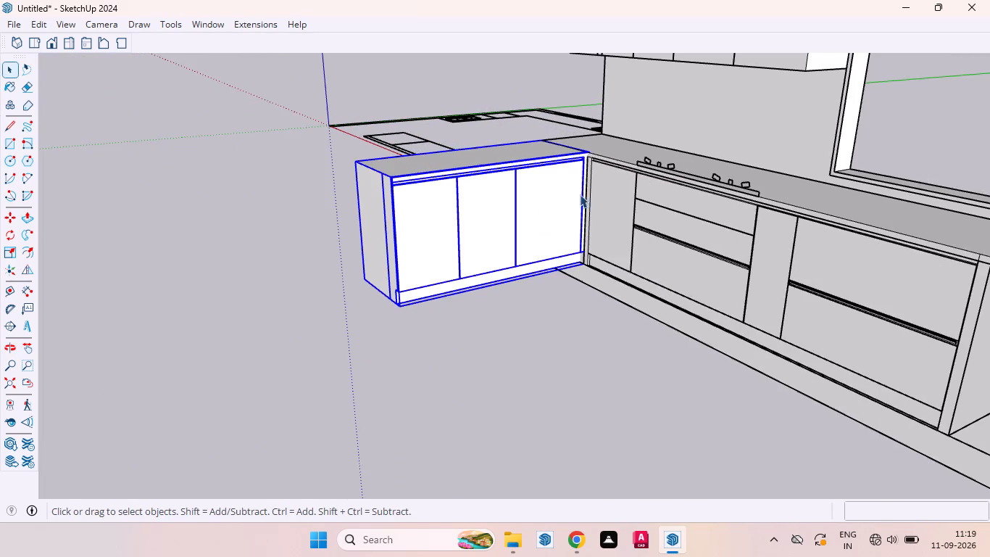
{"action": "middle_click_drag", "start_coordinate": [573, 242], "coordinate": [610, 161]}
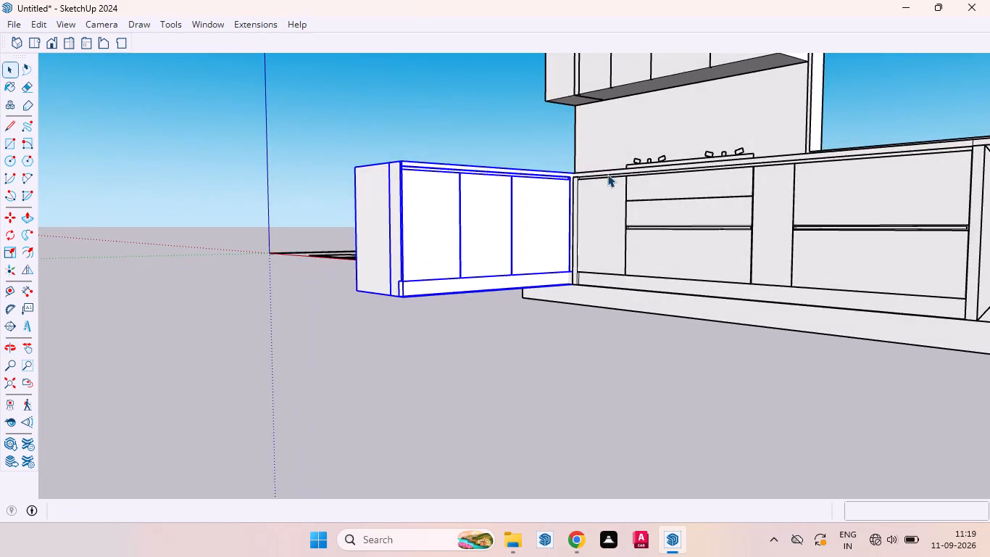
{"action": "scroll", "coordinate": [590, 227], "scroll_direction": "up", "scroll_amount": 5}
{"action": "scroll", "coordinate": [566, 136], "scroll_direction": "up", "scroll_amount": 5}
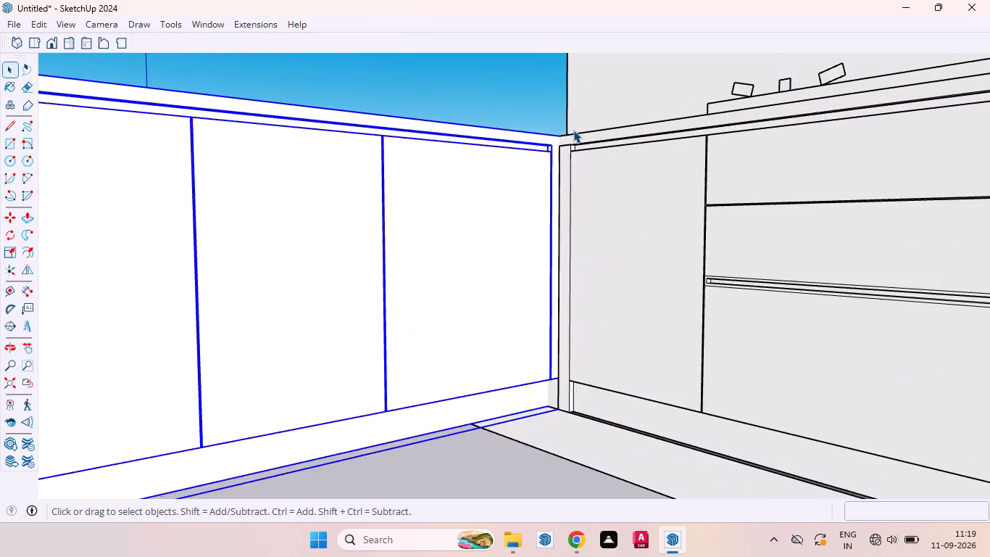
{"action": "scroll", "coordinate": [573, 130], "scroll_direction": "up", "scroll_amount": 3}
{"action": "middle_click_drag", "start_coordinate": [561, 181], "coordinate": [519, 381]}
{"action": "scroll", "coordinate": [640, 194], "scroll_direction": "down", "scroll_amount": 6}
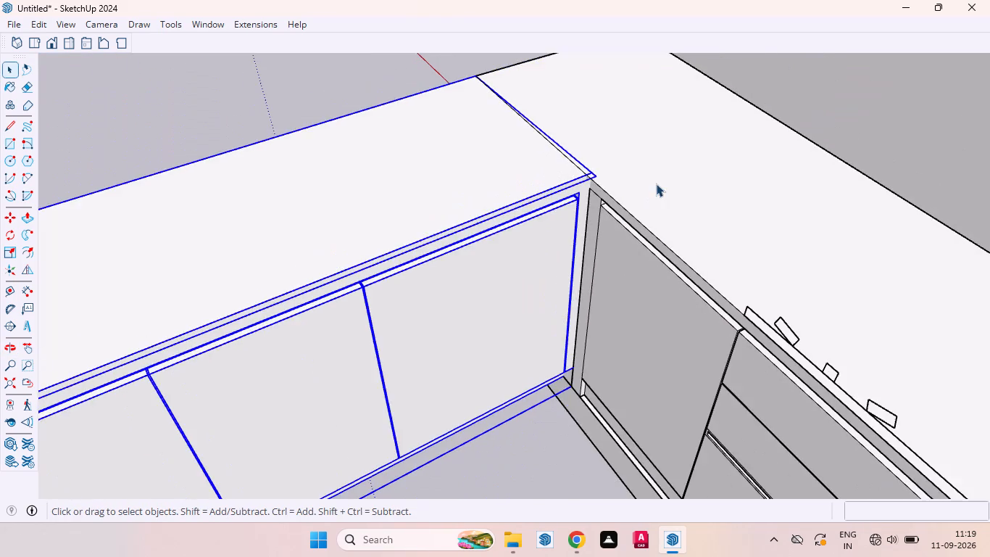
{"action": "scroll", "coordinate": [669, 179], "scroll_direction": "down", "scroll_amount": 13}
{"action": "middle_click_drag", "start_coordinate": [444, 343], "coordinate": [542, 358]}
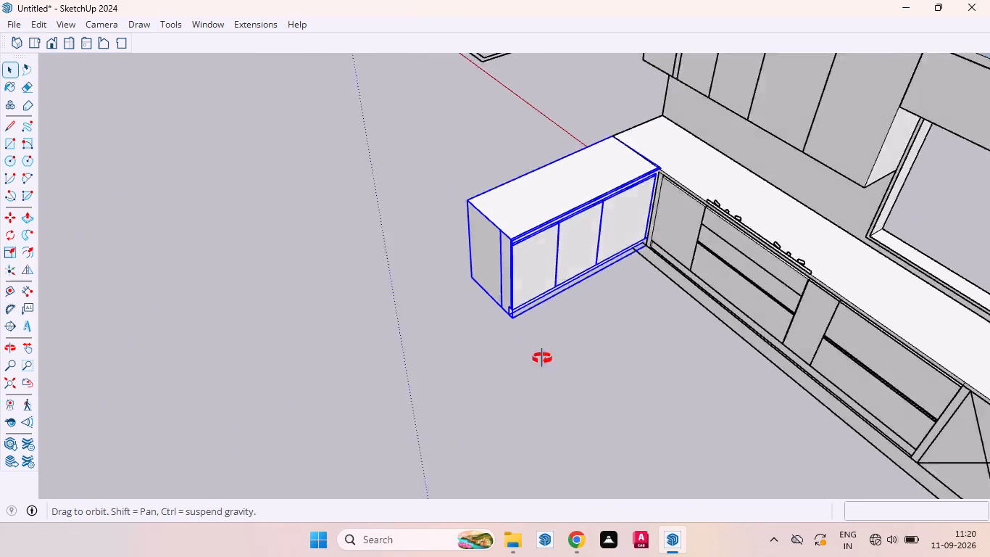
{"action": "middle_click_drag", "start_coordinate": [542, 358], "coordinate": [710, 501]}
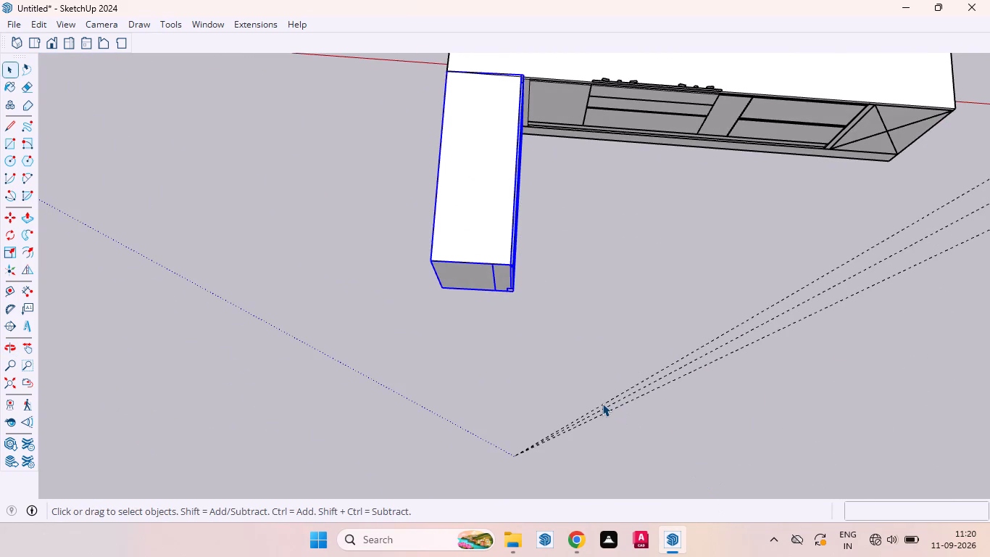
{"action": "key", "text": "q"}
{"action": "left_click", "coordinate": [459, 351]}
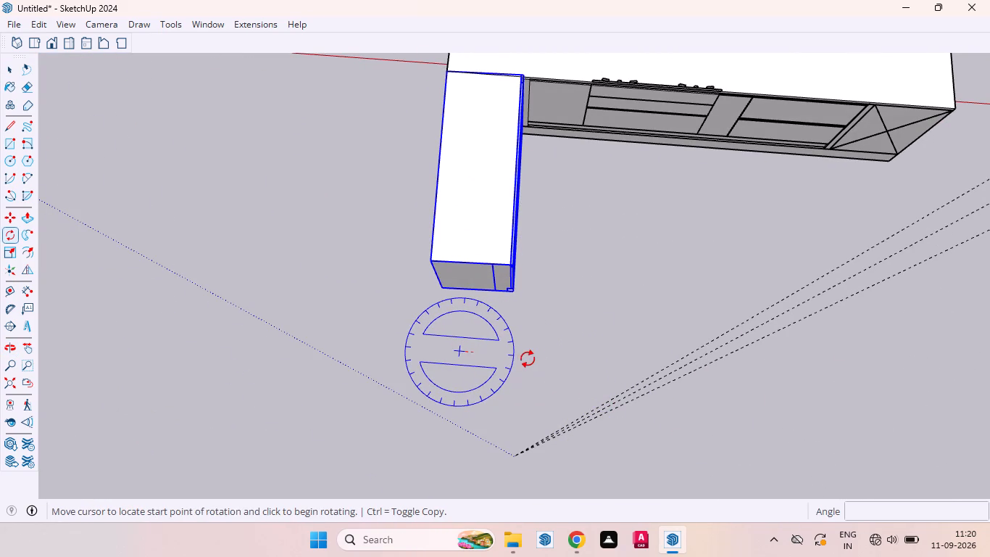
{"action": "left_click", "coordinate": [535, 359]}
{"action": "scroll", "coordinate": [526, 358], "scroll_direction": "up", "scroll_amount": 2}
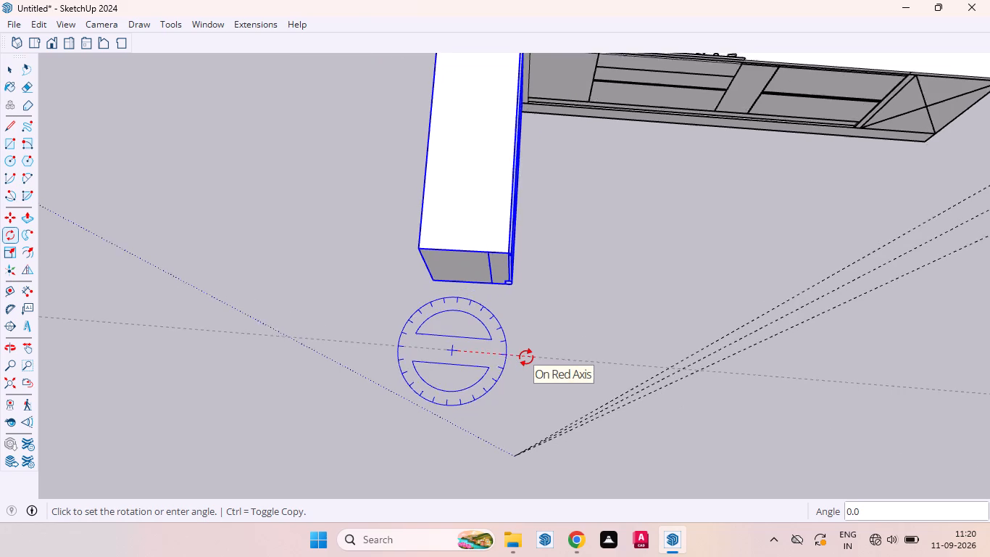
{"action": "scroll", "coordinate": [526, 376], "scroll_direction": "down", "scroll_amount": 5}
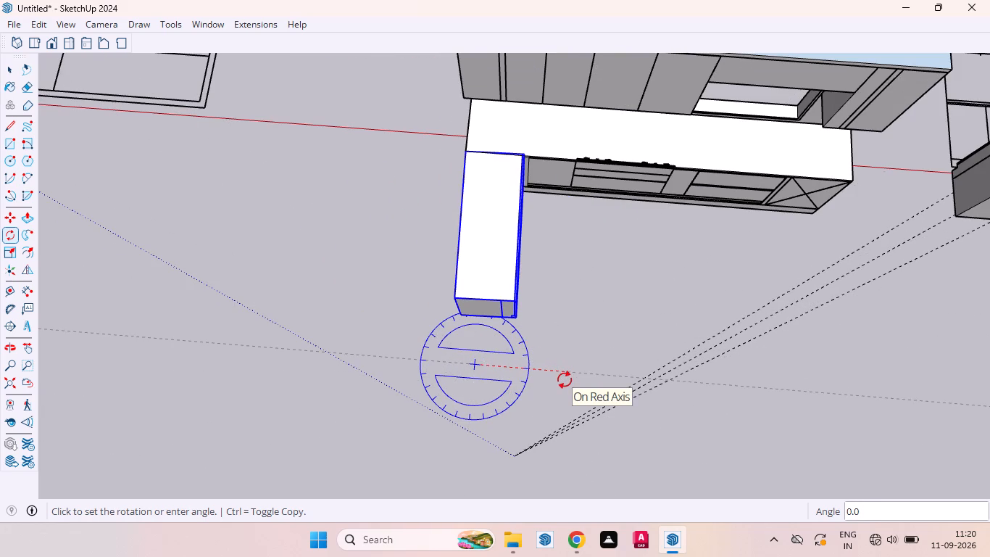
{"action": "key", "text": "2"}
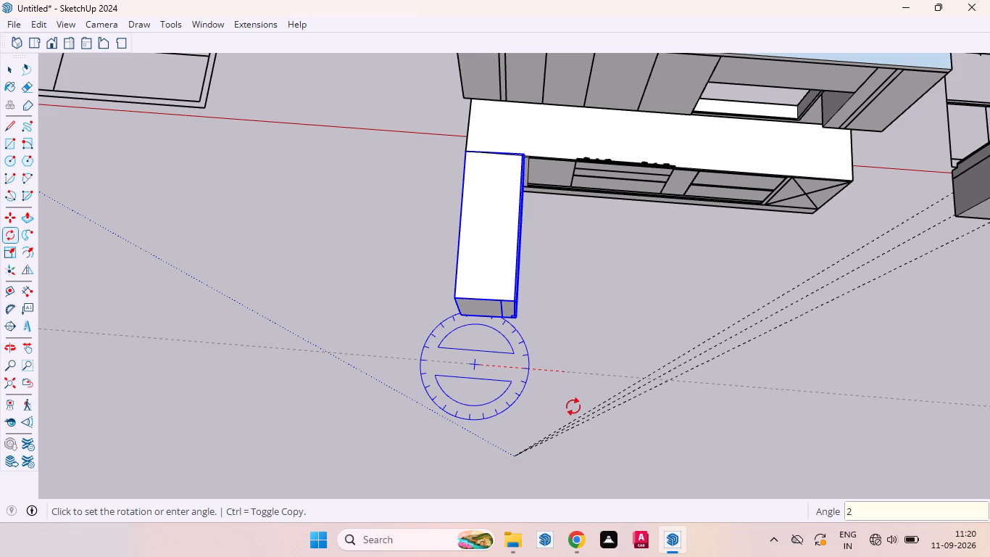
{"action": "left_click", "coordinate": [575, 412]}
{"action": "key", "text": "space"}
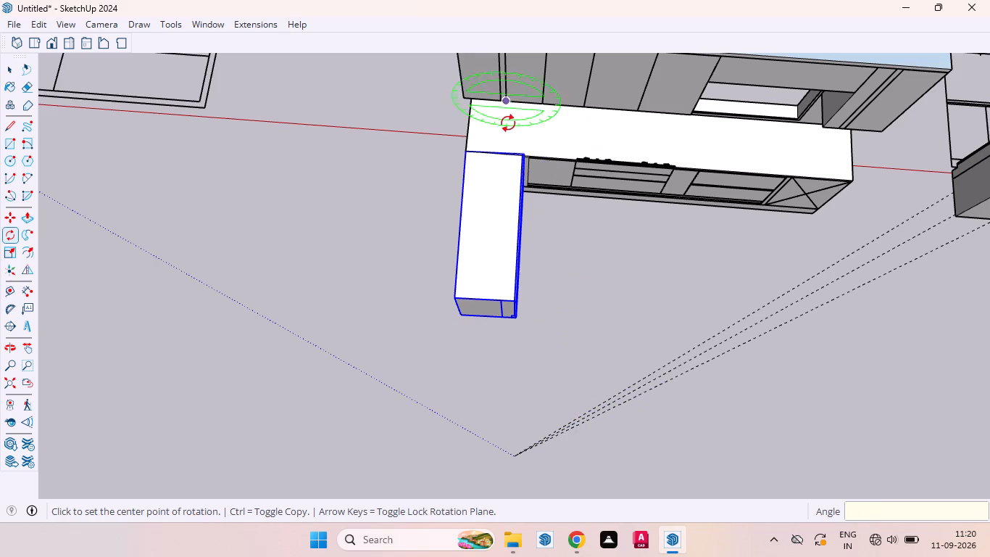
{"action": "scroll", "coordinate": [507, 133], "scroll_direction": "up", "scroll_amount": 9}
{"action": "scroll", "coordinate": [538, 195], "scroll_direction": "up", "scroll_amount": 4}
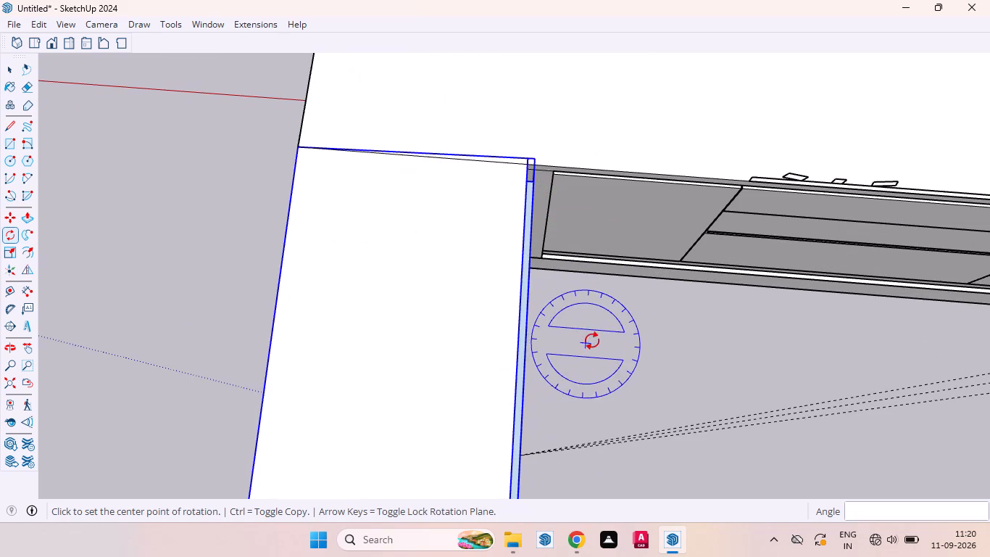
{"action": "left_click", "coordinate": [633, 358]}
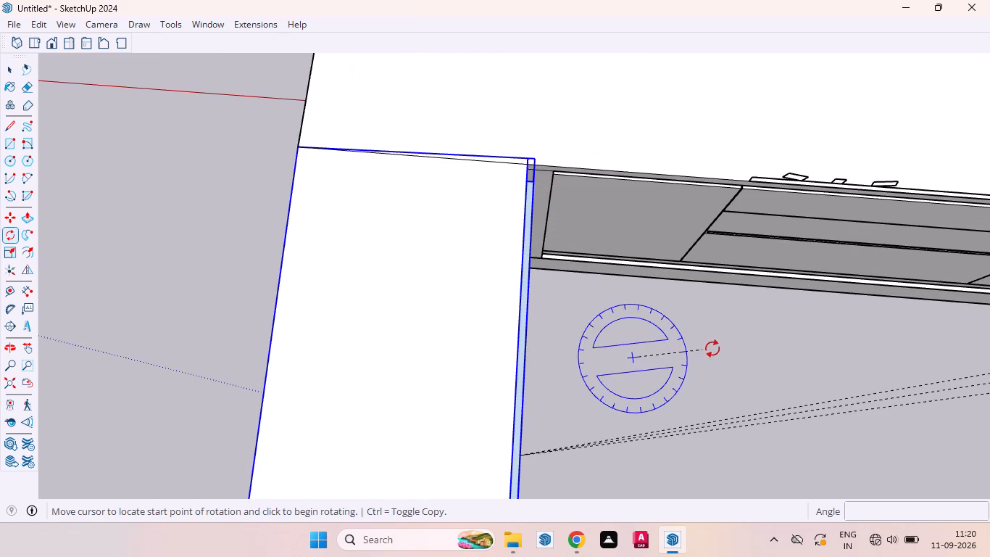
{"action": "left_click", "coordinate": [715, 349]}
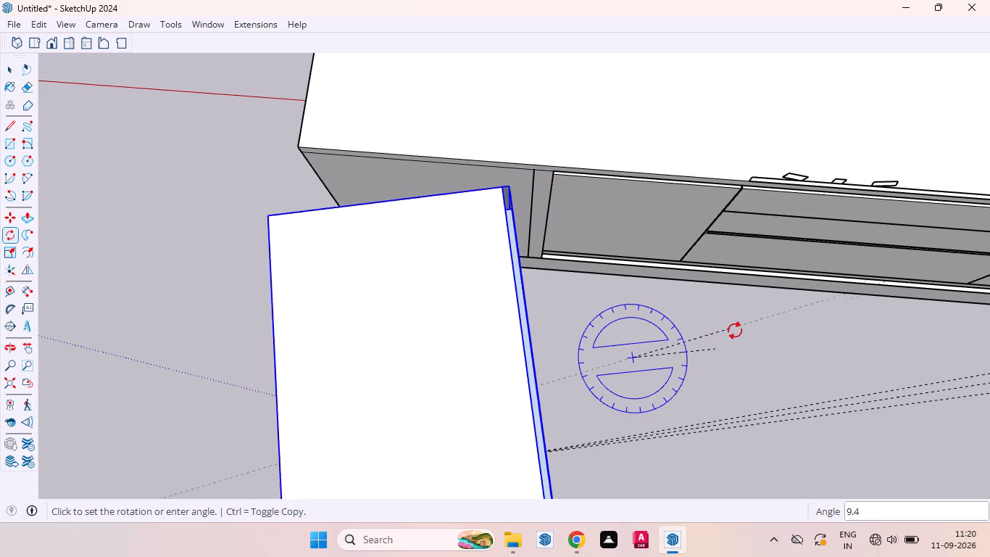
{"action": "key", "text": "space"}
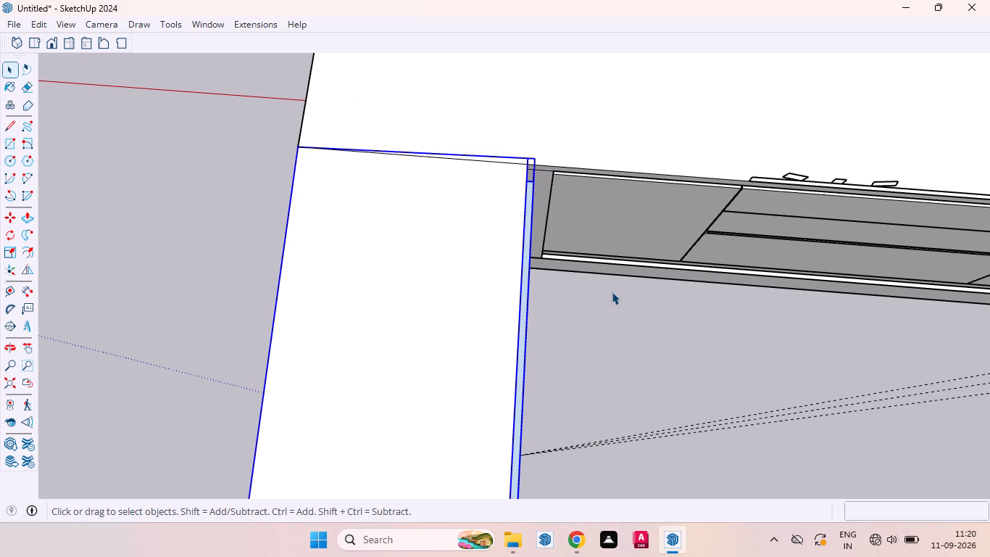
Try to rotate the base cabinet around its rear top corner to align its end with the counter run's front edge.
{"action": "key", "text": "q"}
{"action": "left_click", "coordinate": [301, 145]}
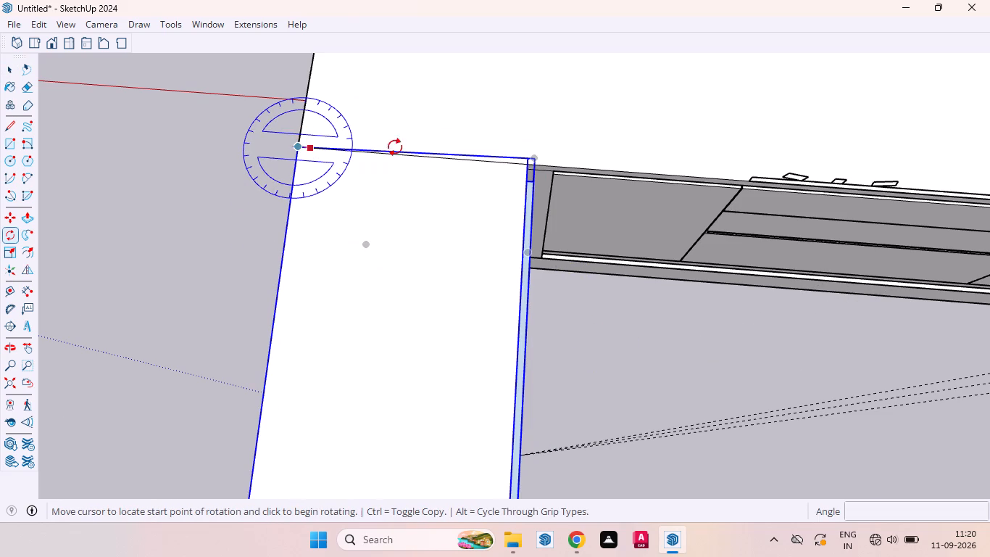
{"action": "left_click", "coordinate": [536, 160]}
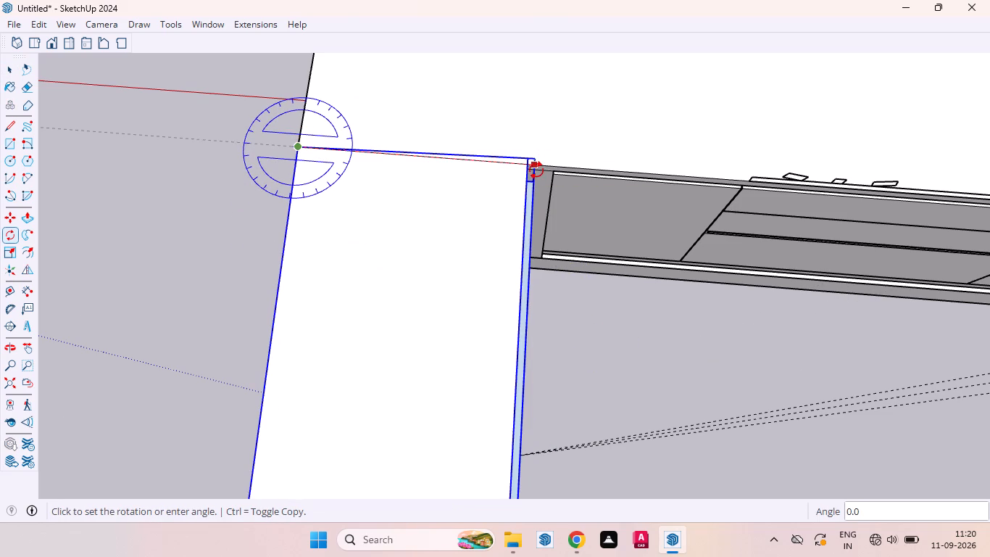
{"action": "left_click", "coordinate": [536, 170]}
Rotate the grouped base cabinet about 1.6 degrees around its rear top corner to bring its end flush against the counter run's front edge.
{"action": "scroll", "coordinate": [565, 257], "scroll_direction": "down", "scroll_amount": 2}
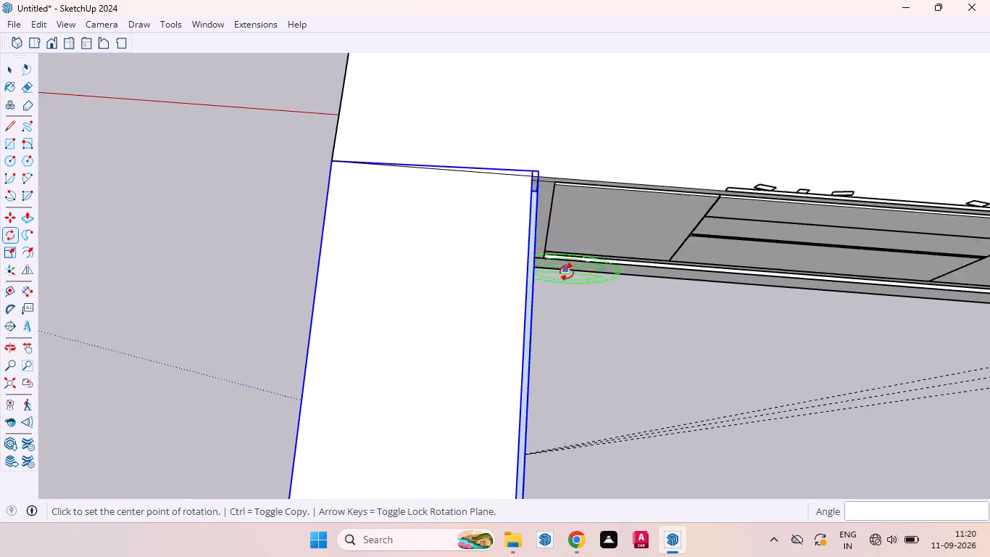
{"action": "scroll", "coordinate": [383, 141], "scroll_direction": "up", "scroll_amount": 5}
{"action": "scroll", "coordinate": [618, 217], "scroll_direction": "up", "scroll_amount": 1}
{"action": "middle_click_drag", "start_coordinate": [617, 233], "coordinate": [386, 216]}
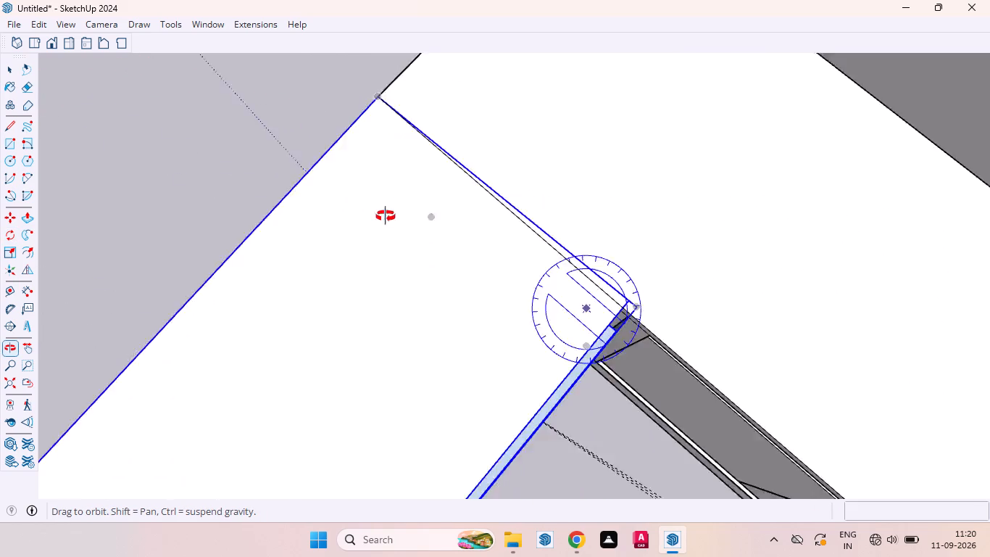
{"action": "middle_click_drag", "start_coordinate": [386, 216], "coordinate": [322, 96]}
{"action": "scroll", "coordinate": [449, 188], "scroll_direction": "down", "scroll_amount": 4}
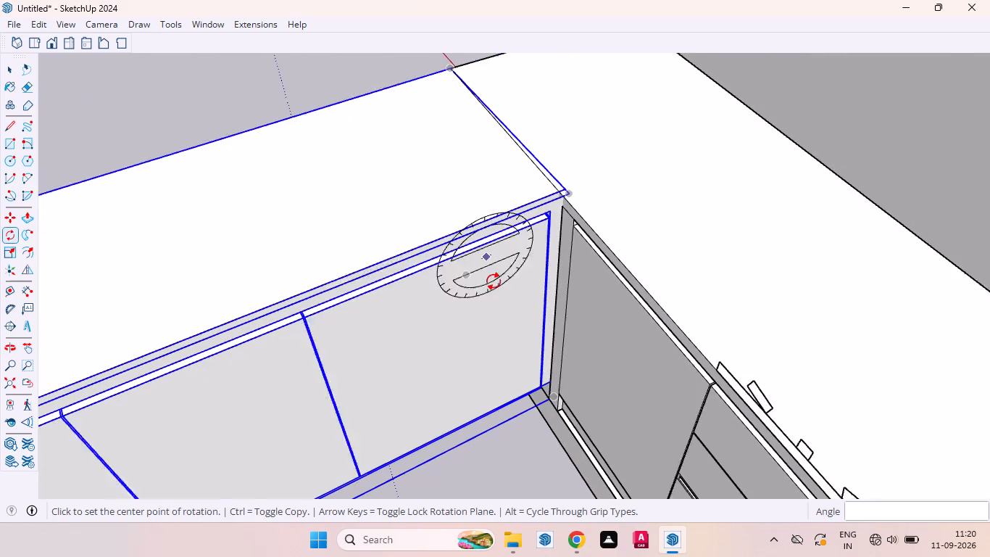
{"action": "left_click", "coordinate": [454, 82]}
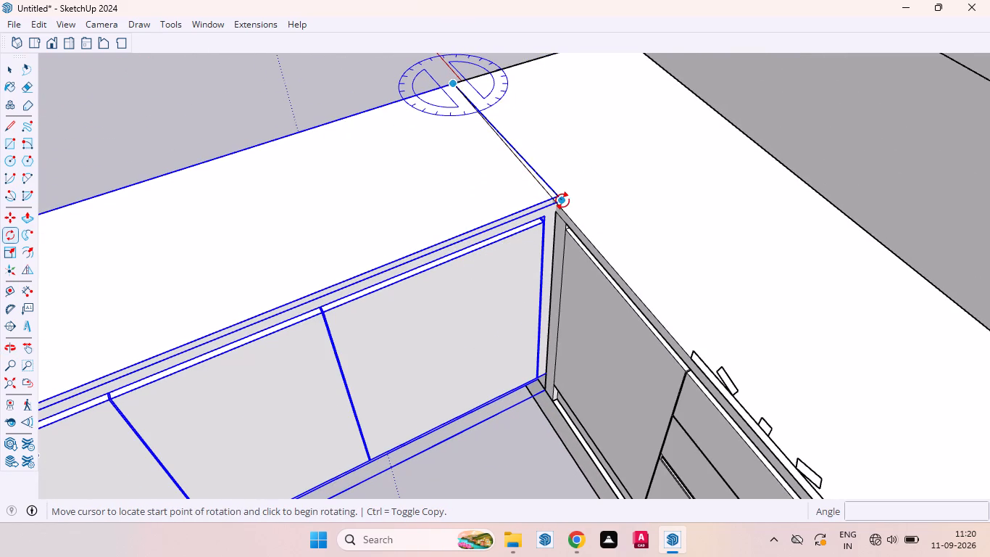
{"action": "left_click", "coordinate": [562, 201]}
{"action": "left_click", "coordinate": [552, 204]}
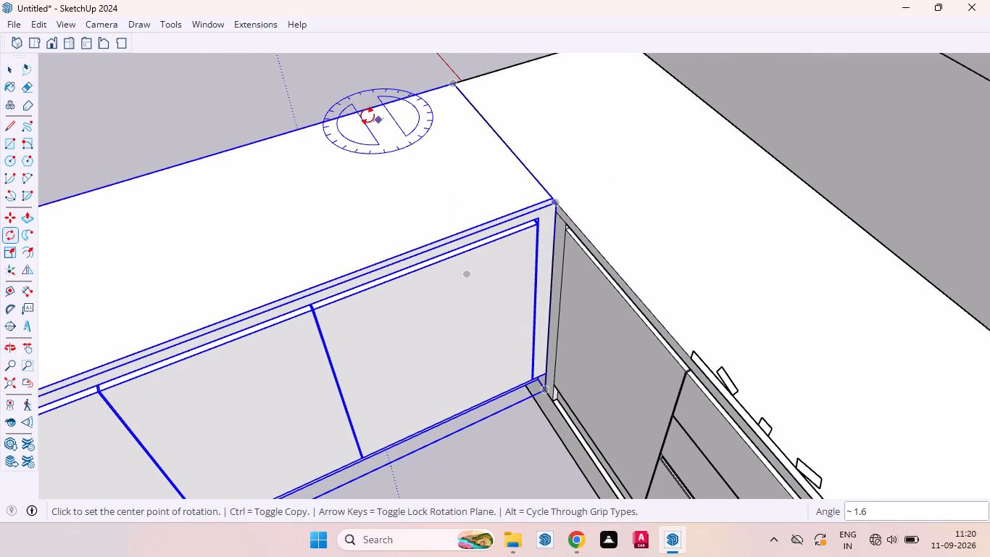
{"action": "key", "text": "space"}
{"action": "left_click", "coordinate": [310, 92]}
Draw a line across the base cabinet's front frame from the handle recess's upper inner corner to the outer edge beside the counter run.
{"action": "scroll", "coordinate": [500, 91], "scroll_direction": "down", "scroll_amount": 6}
{"action": "middle_click_drag", "start_coordinate": [443, 216], "coordinate": [428, 97]}
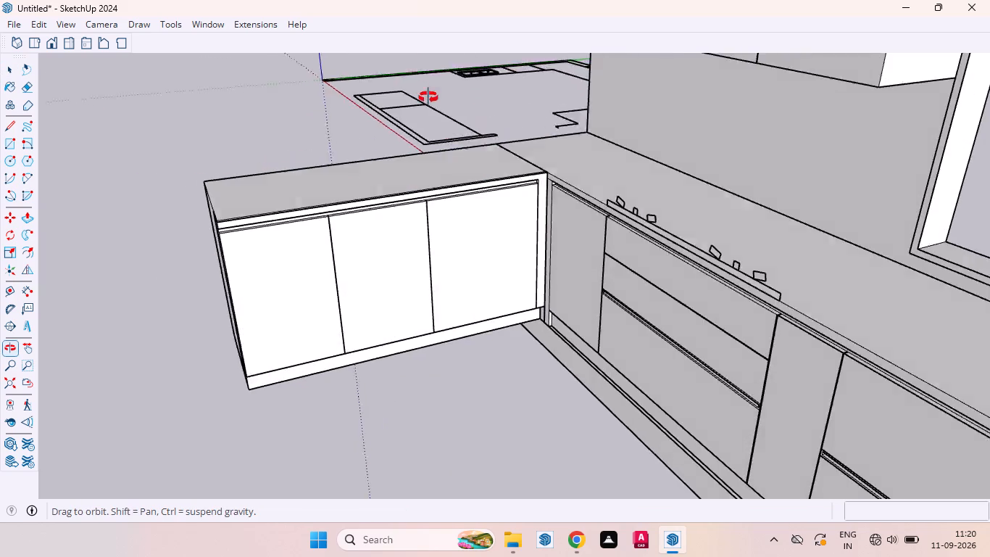
{"action": "middle_click_drag", "start_coordinate": [428, 97], "coordinate": [487, 81]}
{"action": "scroll", "coordinate": [509, 163], "scroll_direction": "up", "scroll_amount": 8}
{"action": "scroll", "coordinate": [564, 154], "scroll_direction": "down", "scroll_amount": 3}
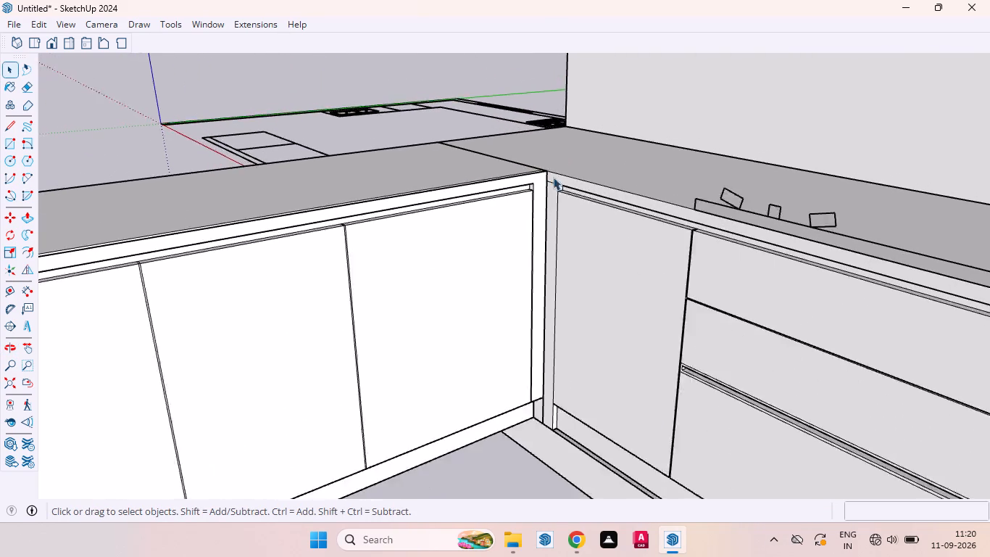
{"action": "scroll", "coordinate": [553, 177], "scroll_direction": "up", "scroll_amount": 1}
{"action": "middle_click_drag", "start_coordinate": [553, 177], "coordinate": [507, 140]}
{"action": "scroll", "coordinate": [549, 183], "scroll_direction": "up", "scroll_amount": 3}
{"action": "scroll", "coordinate": [549, 184], "scroll_direction": "down", "scroll_amount": 1}
{"action": "scroll", "coordinate": [549, 184], "scroll_direction": "up", "scroll_amount": 5}
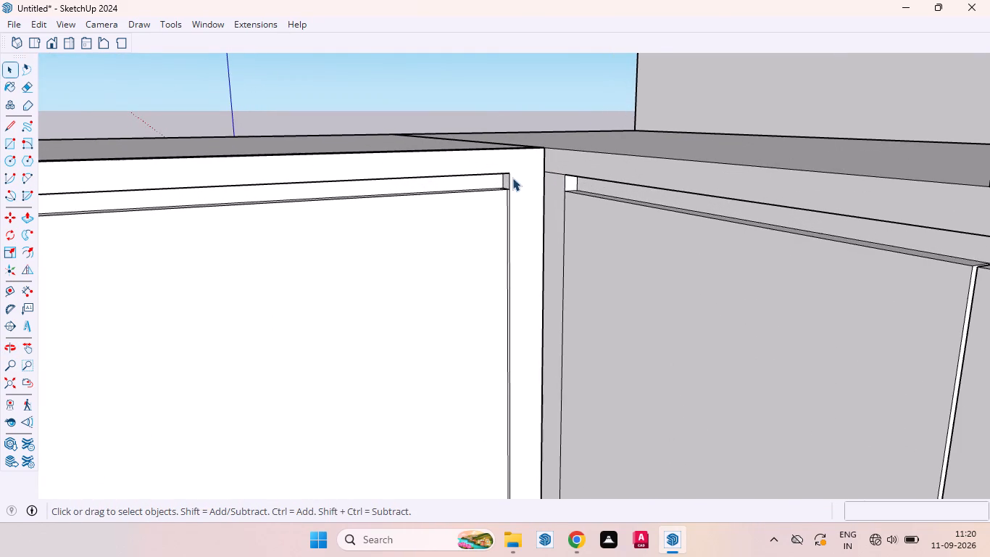
{"action": "key", "text": "l"}
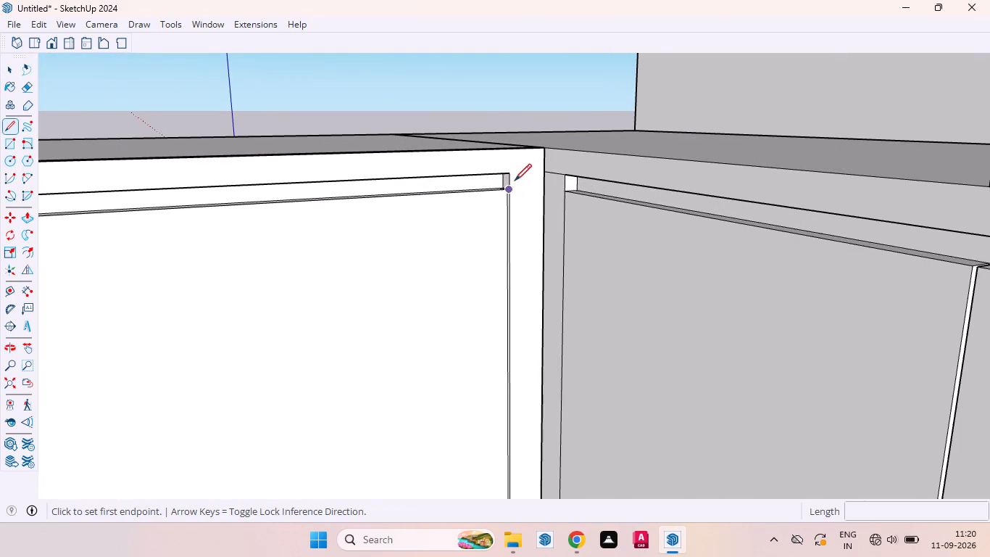
{"action": "key", "text": "space"}
{"action": "double_click", "coordinate": [517, 175]}
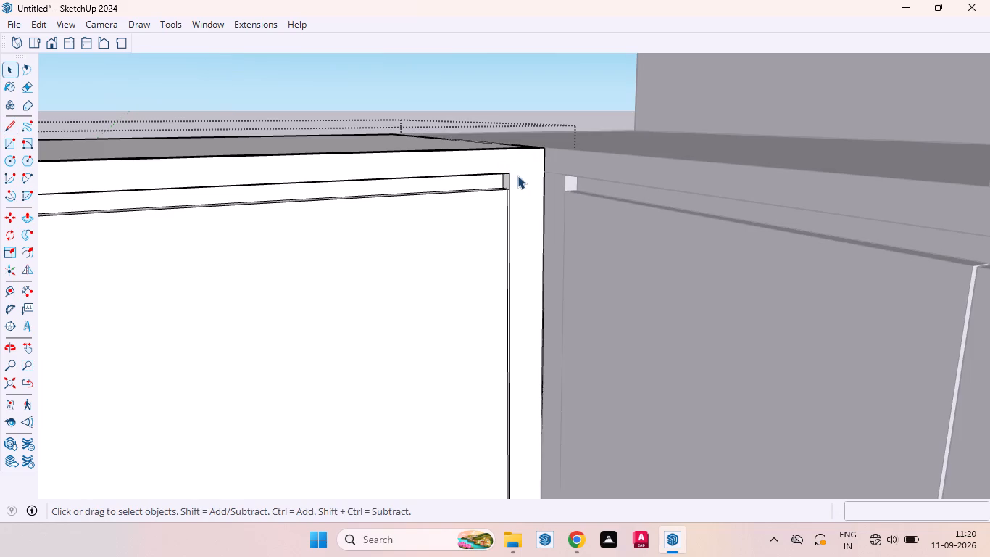
{"action": "left_click", "coordinate": [517, 176]}
{"action": "key", "text": "l"}
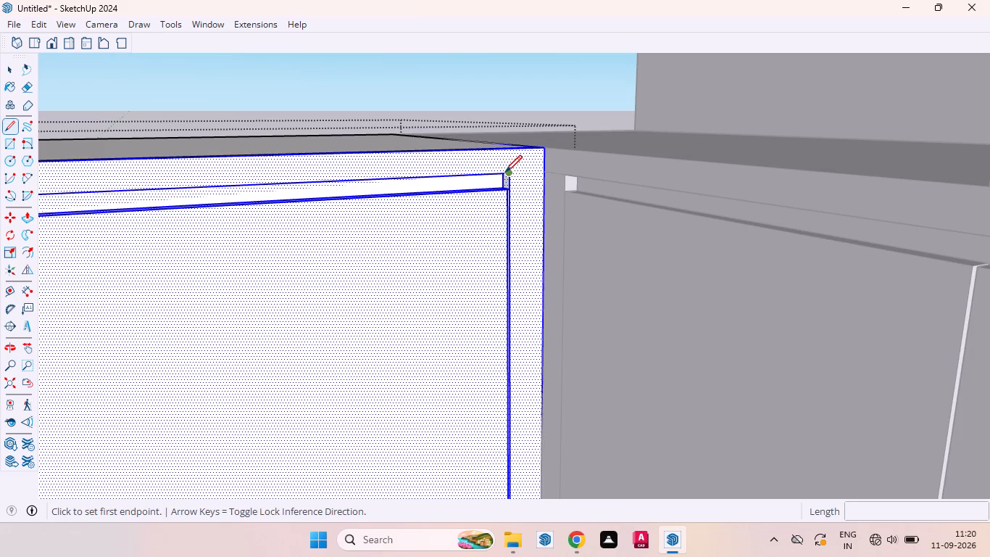
{"action": "left_click", "coordinate": [505, 172]}
{"action": "left_click", "coordinate": [541, 170]}
{"action": "key", "text": "space"}
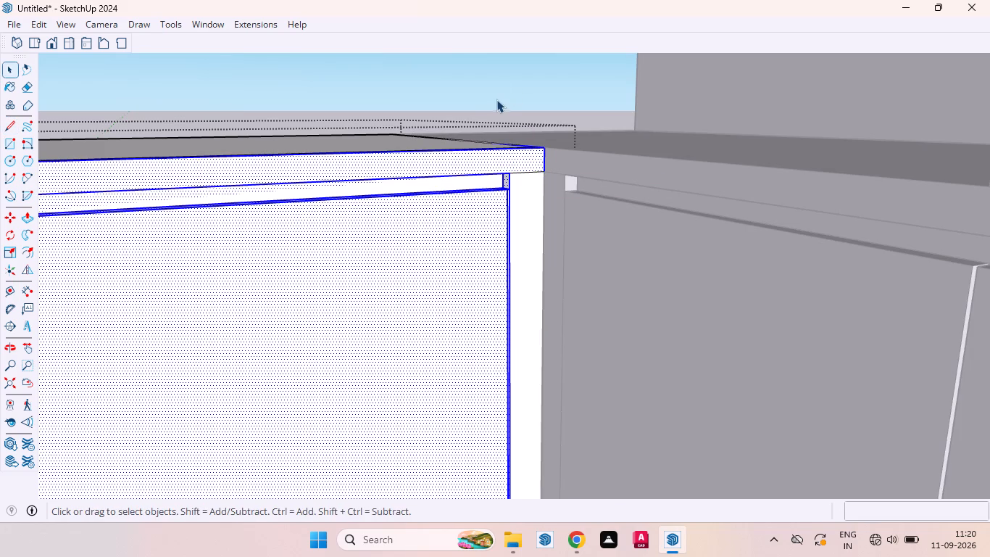
{"action": "left_click", "coordinate": [484, 97]}
Push/Pull the floor slab's front face outward 5' 1 1/2" to reach the base cabinet's free end.
{"action": "scroll", "coordinate": [544, 96], "scroll_direction": "down", "scroll_amount": 5}
{"action": "middle_click_drag", "start_coordinate": [541, 174], "coordinate": [575, 139]}
{"action": "scroll", "coordinate": [621, 135], "scroll_direction": "up", "scroll_amount": 6}
{"action": "middle_click_drag", "start_coordinate": [607, 164], "coordinate": [628, 199]}
{"action": "triple_click", "coordinate": [669, 236]}
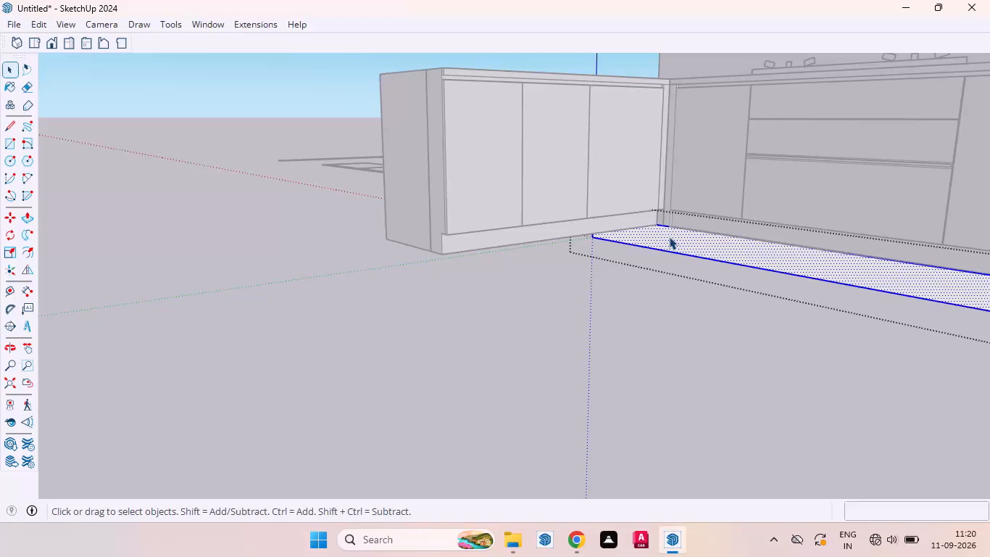
{"action": "key", "text": "p"}
{"action": "left_click", "coordinate": [669, 236]}
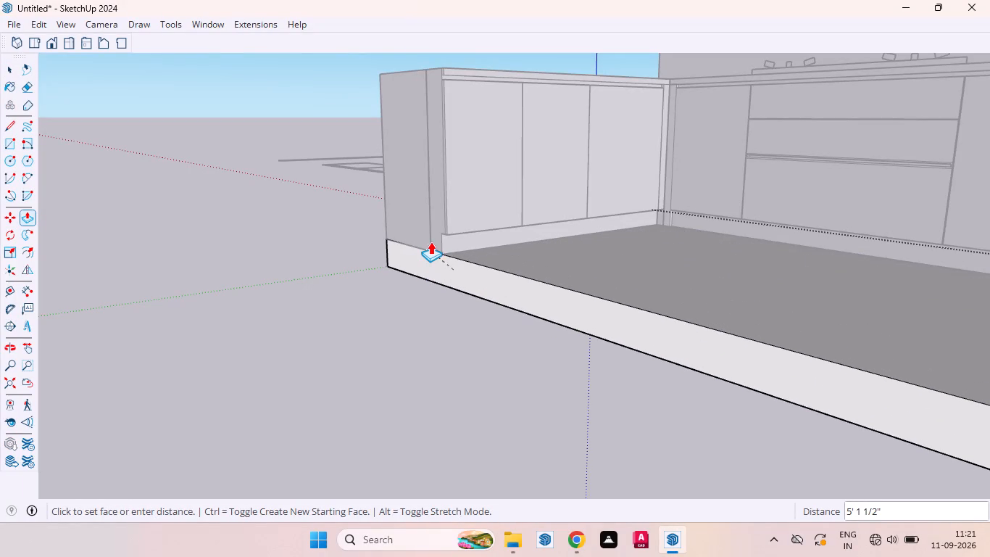
{"action": "left_click", "coordinate": [430, 242]}
{"action": "key", "text": "space"}
{"action": "left_click", "coordinate": [309, 286]}
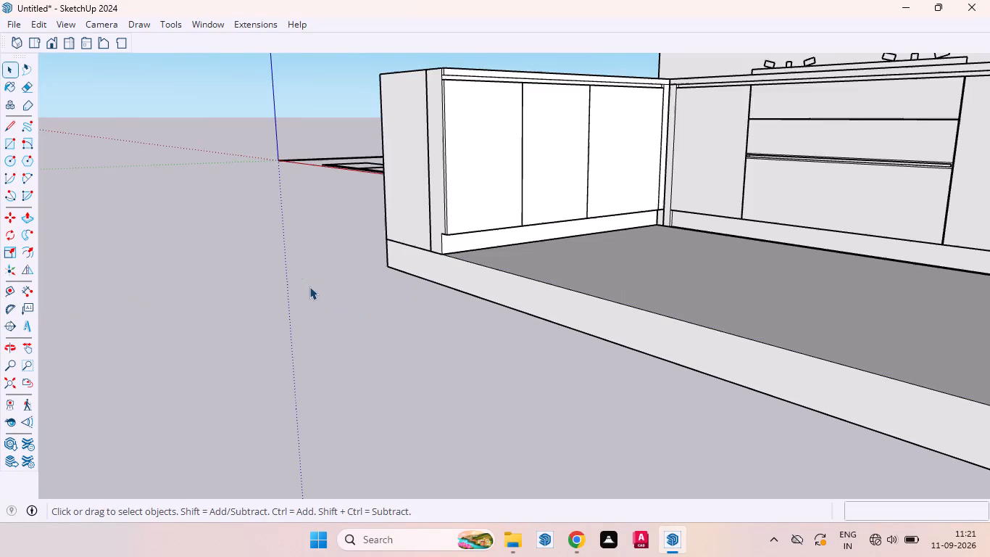
Examine the whole kitchen with its floor slab, and the base cabinet's joint and free end.
{"action": "scroll", "coordinate": [296, 224], "scroll_direction": "down", "scroll_amount": 7}
{"action": "middle_click_drag", "start_coordinate": [443, 318], "coordinate": [563, 364]}
{"action": "left_click_drag", "start_coordinate": [561, 363], "coordinate": [571, 349]}
{"action": "middle_click_drag", "start_coordinate": [563, 364], "coordinate": [575, 369]}
{"action": "scroll", "coordinate": [554, 266], "scroll_direction": "down", "scroll_amount": 6}
{"action": "scroll", "coordinate": [435, 248], "scroll_direction": "down", "scroll_amount": 4}
{"action": "scroll", "coordinate": [504, 223], "scroll_direction": "up", "scroll_amount": 5}
{"action": "middle_click_drag", "start_coordinate": [457, 231], "coordinate": [505, 267]}
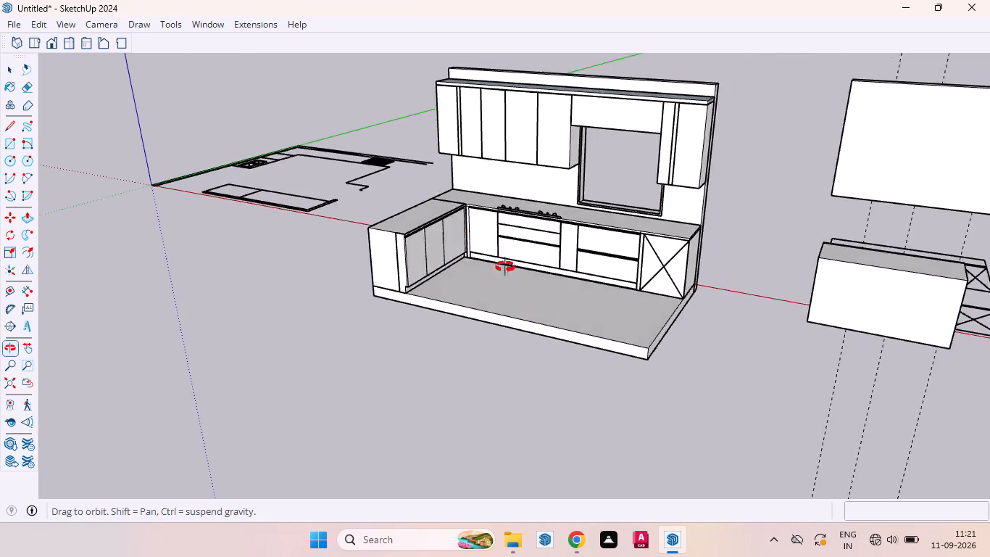
{"action": "middle_click_drag", "start_coordinate": [505, 267], "coordinate": [351, 240]}
{"action": "left_click_drag", "start_coordinate": [348, 222], "coordinate": [343, 194]}
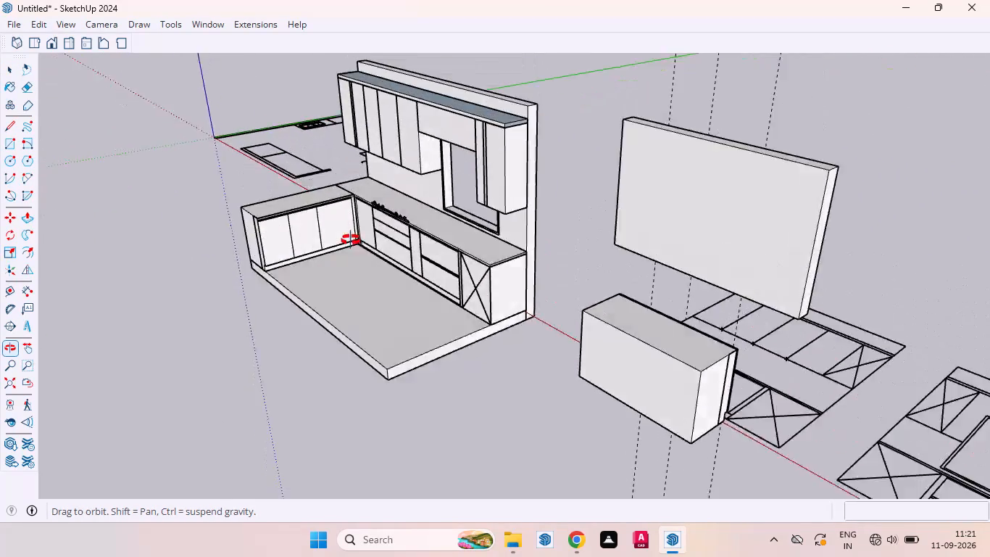
{"action": "middle_click_drag", "start_coordinate": [351, 240], "coordinate": [388, 249]}
{"action": "scroll", "coordinate": [349, 244], "scroll_direction": "up", "scroll_amount": 10}
{"action": "middle_click_drag", "start_coordinate": [325, 261], "coordinate": [236, 179]}
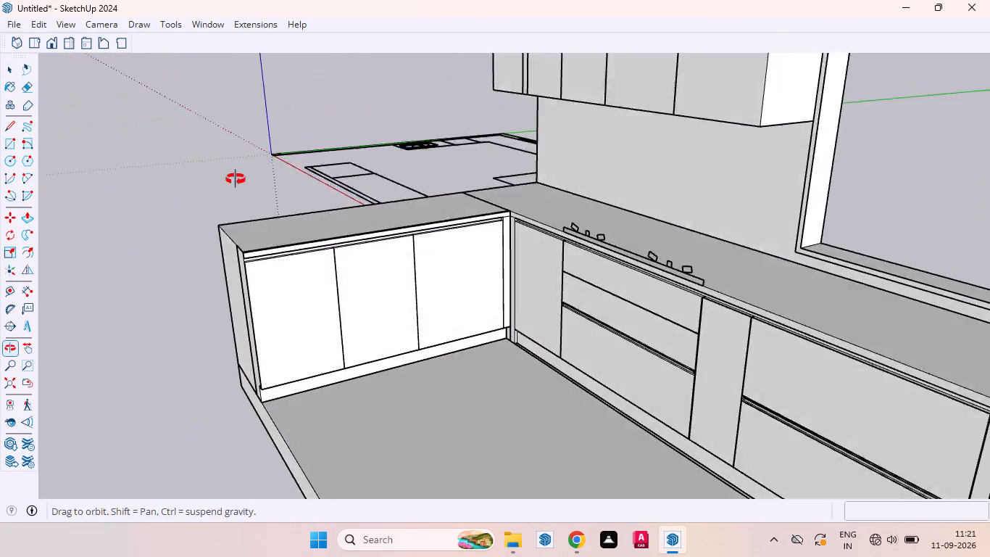
{"action": "middle_click_drag", "start_coordinate": [236, 179], "coordinate": [386, 133]}
{"action": "scroll", "coordinate": [273, 325], "scroll_direction": "up", "scroll_amount": 2}
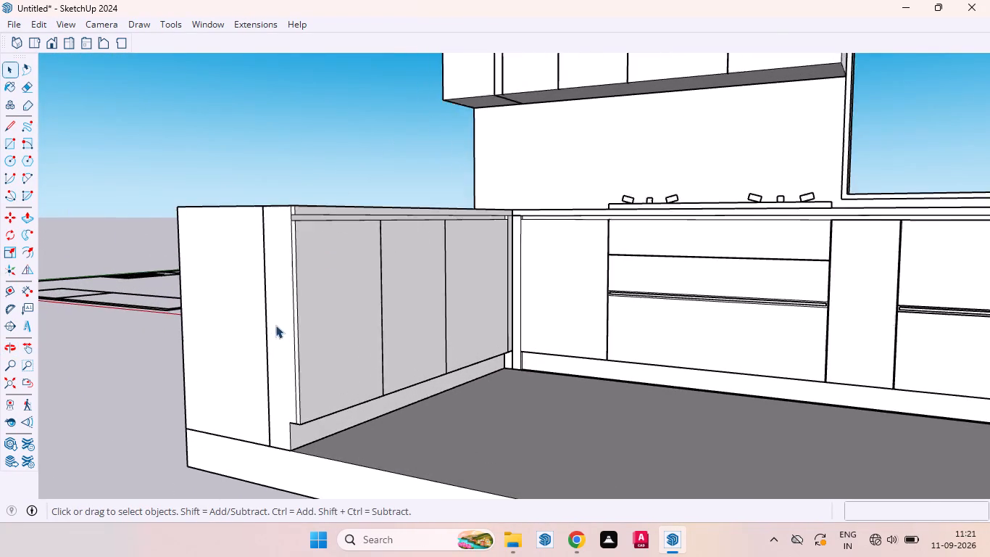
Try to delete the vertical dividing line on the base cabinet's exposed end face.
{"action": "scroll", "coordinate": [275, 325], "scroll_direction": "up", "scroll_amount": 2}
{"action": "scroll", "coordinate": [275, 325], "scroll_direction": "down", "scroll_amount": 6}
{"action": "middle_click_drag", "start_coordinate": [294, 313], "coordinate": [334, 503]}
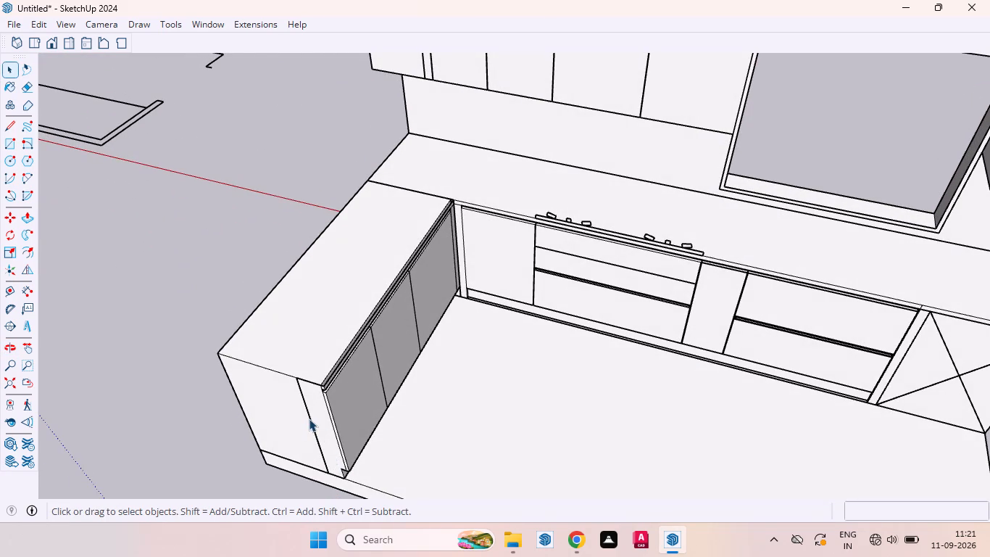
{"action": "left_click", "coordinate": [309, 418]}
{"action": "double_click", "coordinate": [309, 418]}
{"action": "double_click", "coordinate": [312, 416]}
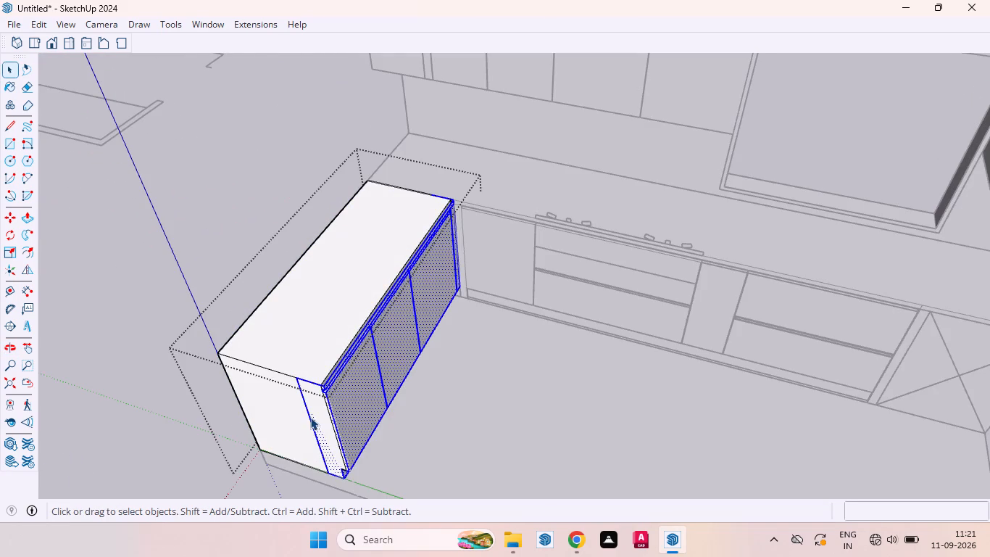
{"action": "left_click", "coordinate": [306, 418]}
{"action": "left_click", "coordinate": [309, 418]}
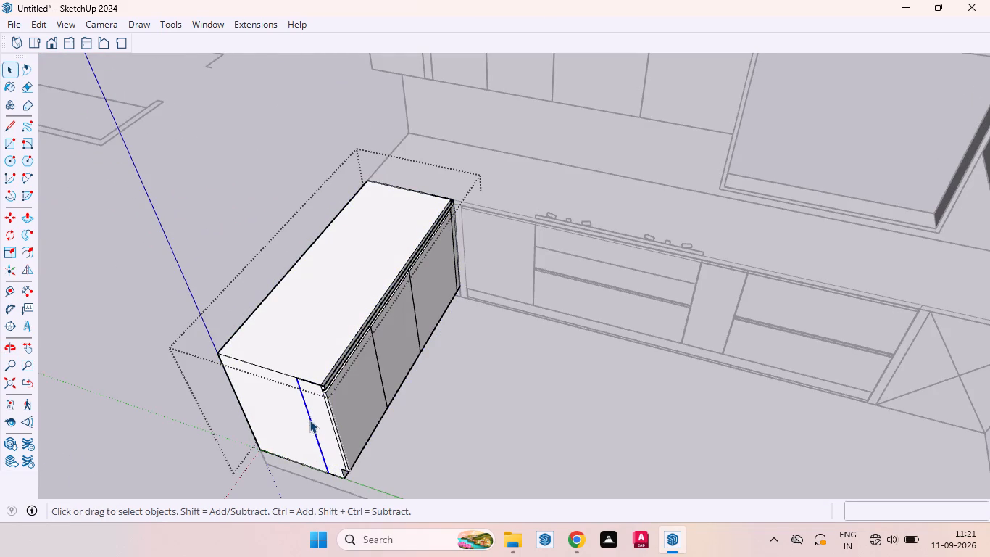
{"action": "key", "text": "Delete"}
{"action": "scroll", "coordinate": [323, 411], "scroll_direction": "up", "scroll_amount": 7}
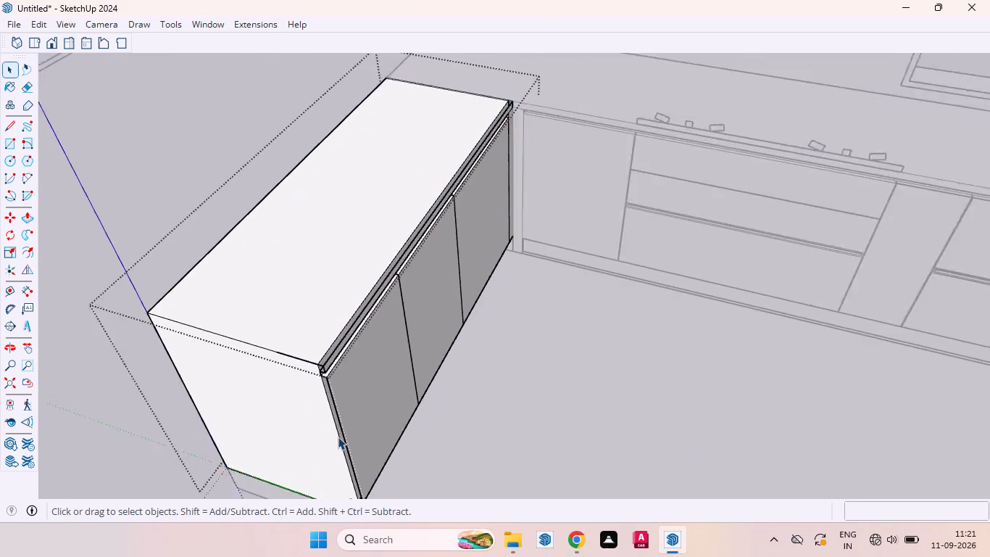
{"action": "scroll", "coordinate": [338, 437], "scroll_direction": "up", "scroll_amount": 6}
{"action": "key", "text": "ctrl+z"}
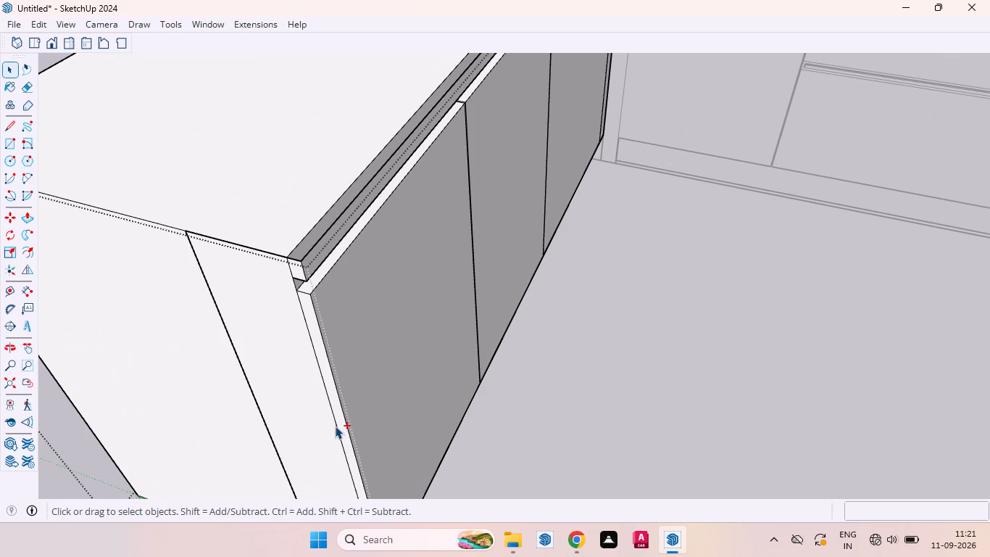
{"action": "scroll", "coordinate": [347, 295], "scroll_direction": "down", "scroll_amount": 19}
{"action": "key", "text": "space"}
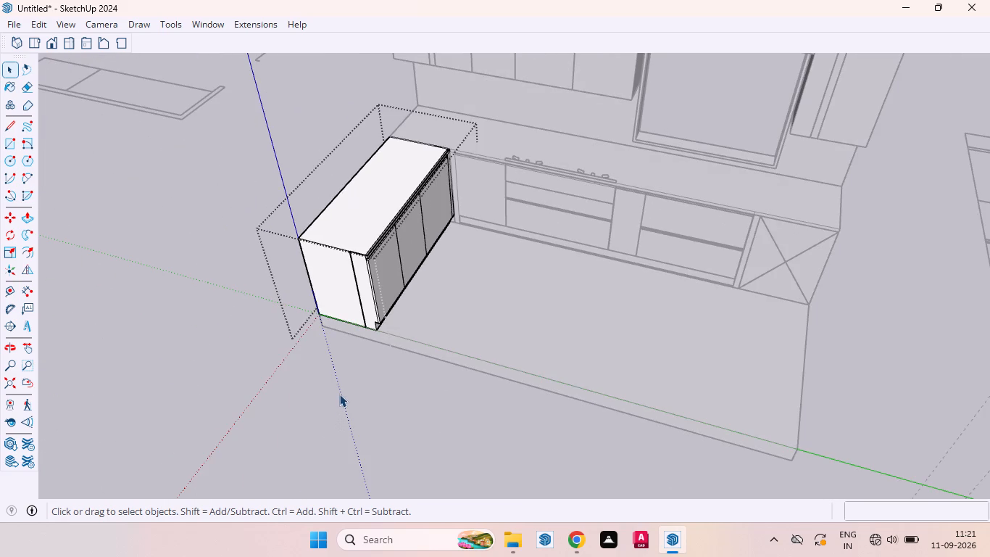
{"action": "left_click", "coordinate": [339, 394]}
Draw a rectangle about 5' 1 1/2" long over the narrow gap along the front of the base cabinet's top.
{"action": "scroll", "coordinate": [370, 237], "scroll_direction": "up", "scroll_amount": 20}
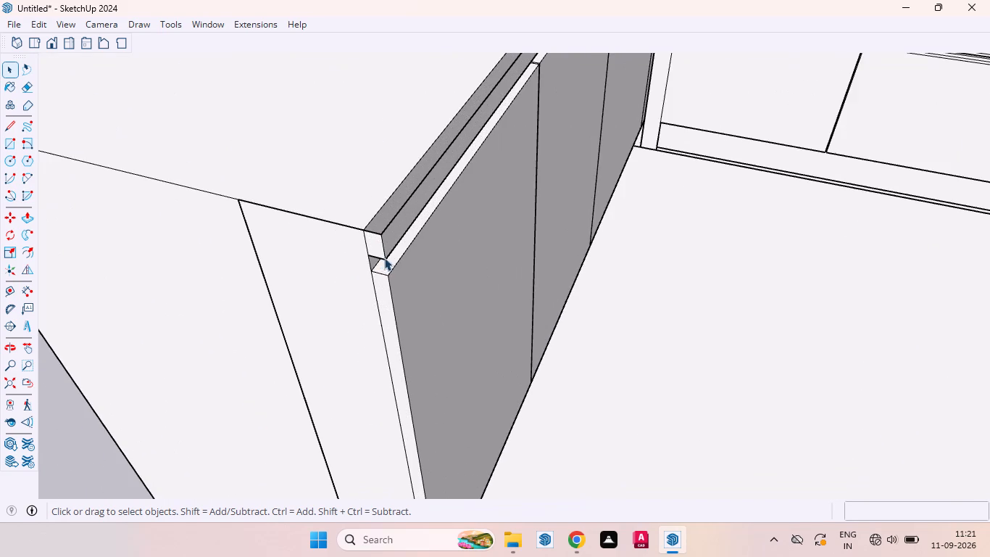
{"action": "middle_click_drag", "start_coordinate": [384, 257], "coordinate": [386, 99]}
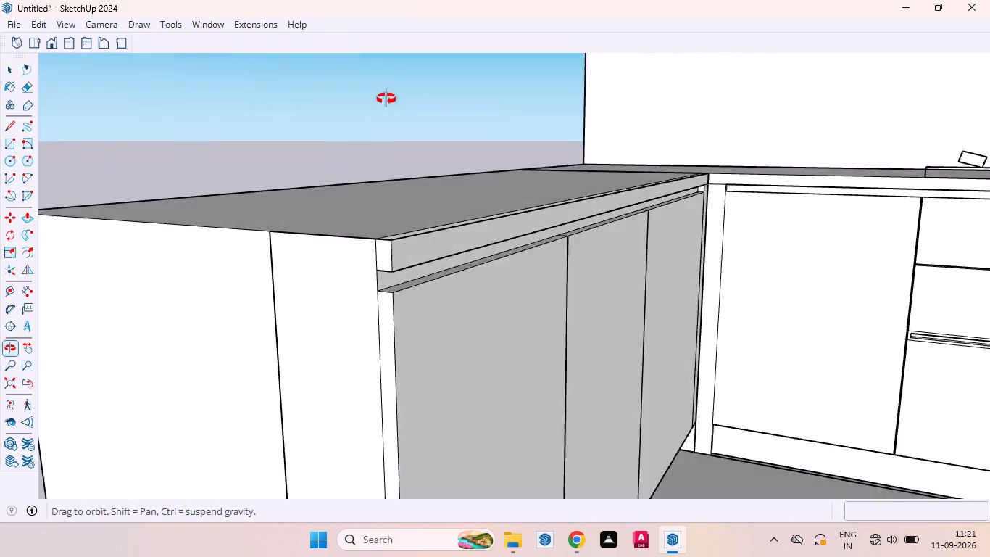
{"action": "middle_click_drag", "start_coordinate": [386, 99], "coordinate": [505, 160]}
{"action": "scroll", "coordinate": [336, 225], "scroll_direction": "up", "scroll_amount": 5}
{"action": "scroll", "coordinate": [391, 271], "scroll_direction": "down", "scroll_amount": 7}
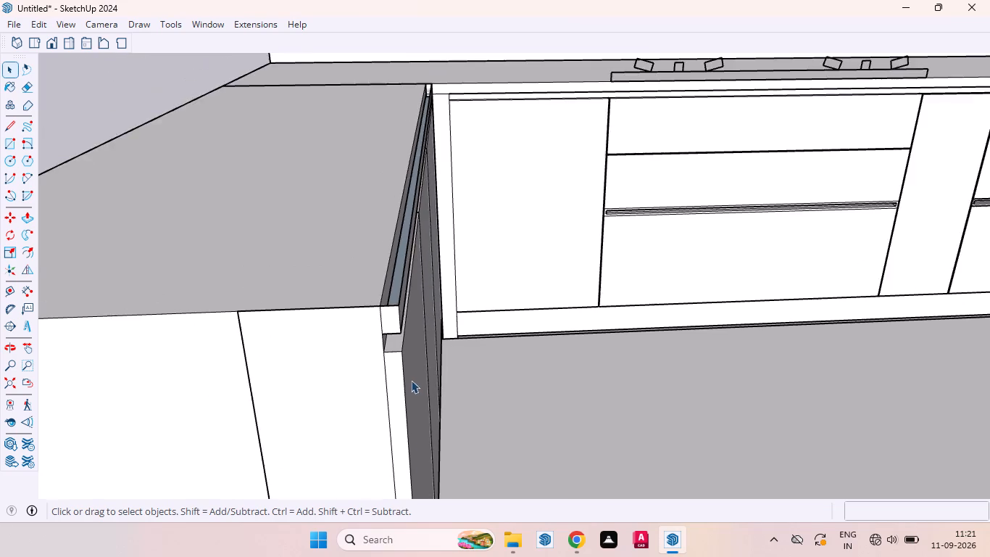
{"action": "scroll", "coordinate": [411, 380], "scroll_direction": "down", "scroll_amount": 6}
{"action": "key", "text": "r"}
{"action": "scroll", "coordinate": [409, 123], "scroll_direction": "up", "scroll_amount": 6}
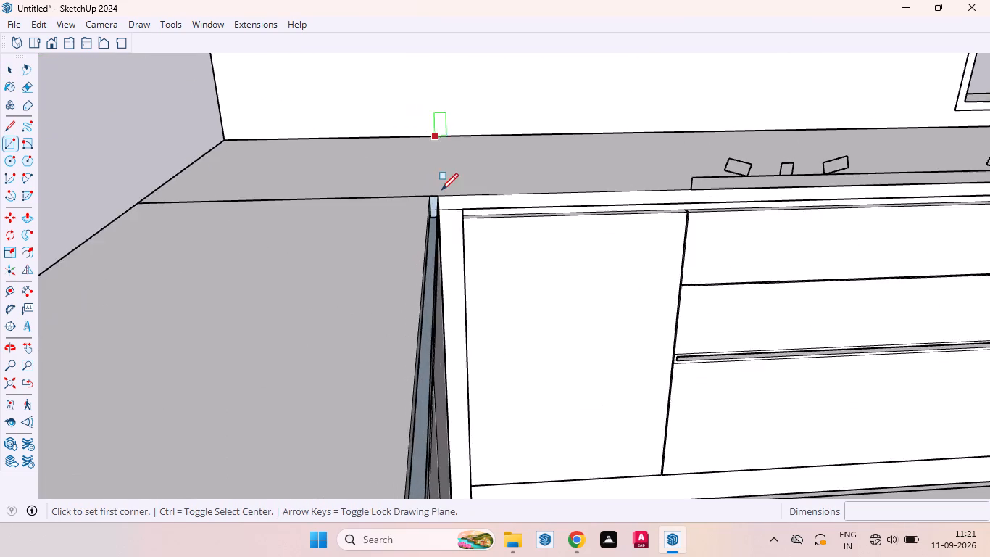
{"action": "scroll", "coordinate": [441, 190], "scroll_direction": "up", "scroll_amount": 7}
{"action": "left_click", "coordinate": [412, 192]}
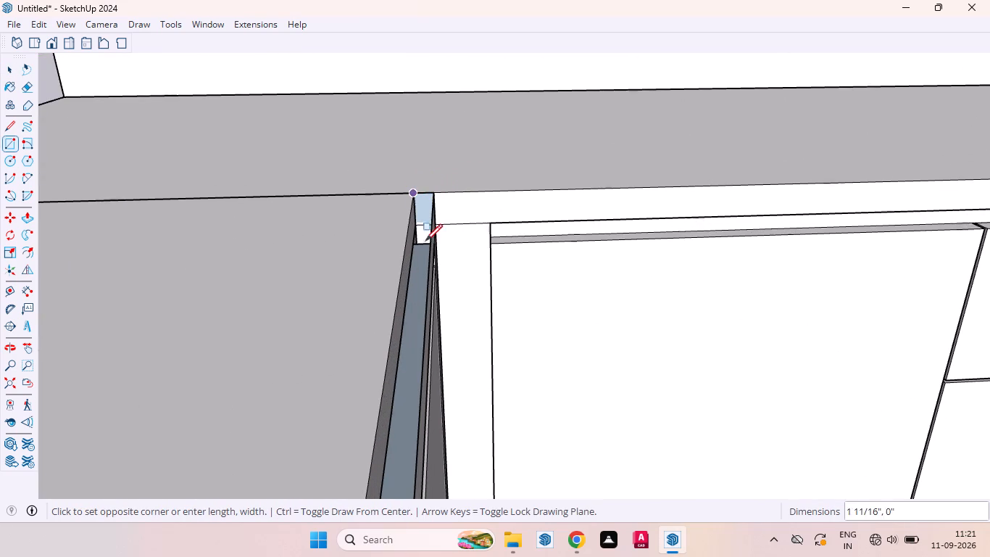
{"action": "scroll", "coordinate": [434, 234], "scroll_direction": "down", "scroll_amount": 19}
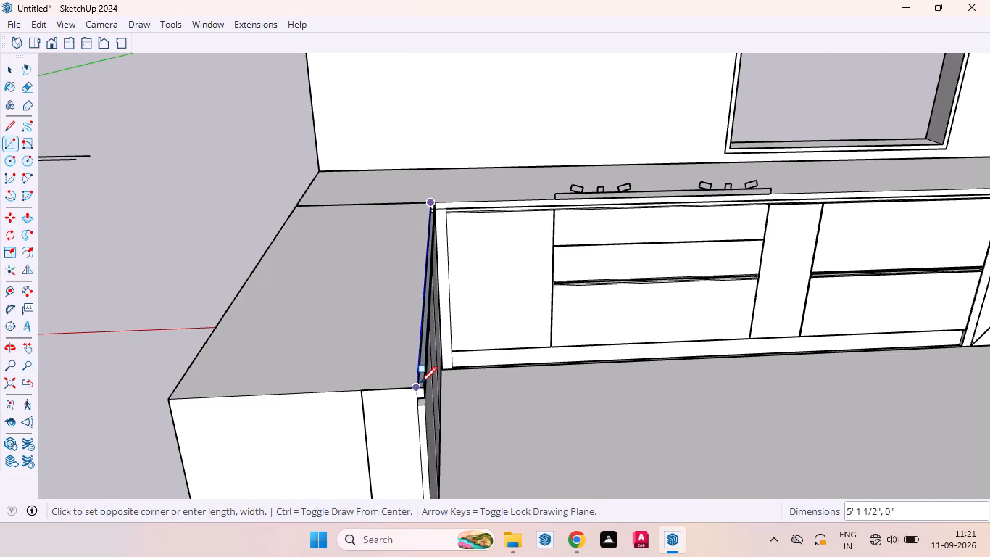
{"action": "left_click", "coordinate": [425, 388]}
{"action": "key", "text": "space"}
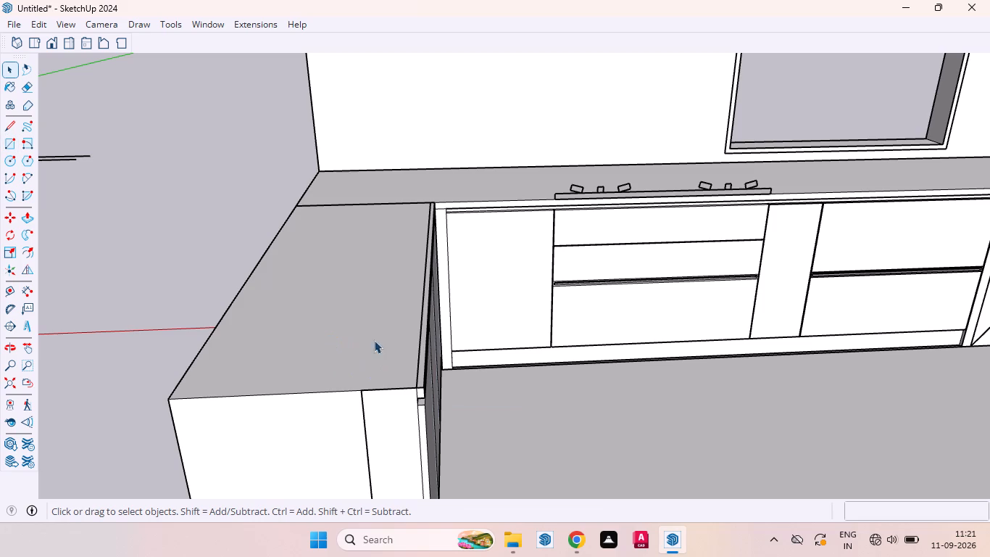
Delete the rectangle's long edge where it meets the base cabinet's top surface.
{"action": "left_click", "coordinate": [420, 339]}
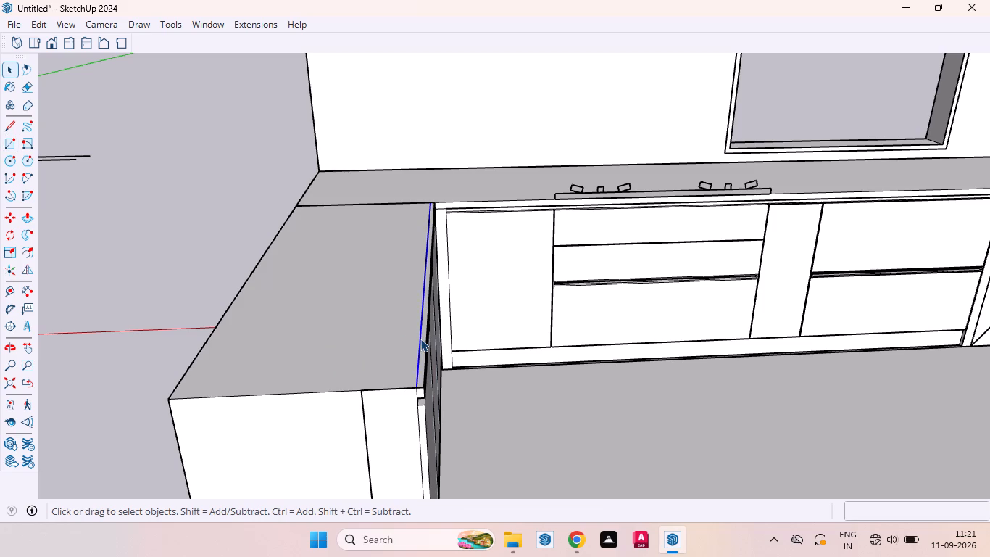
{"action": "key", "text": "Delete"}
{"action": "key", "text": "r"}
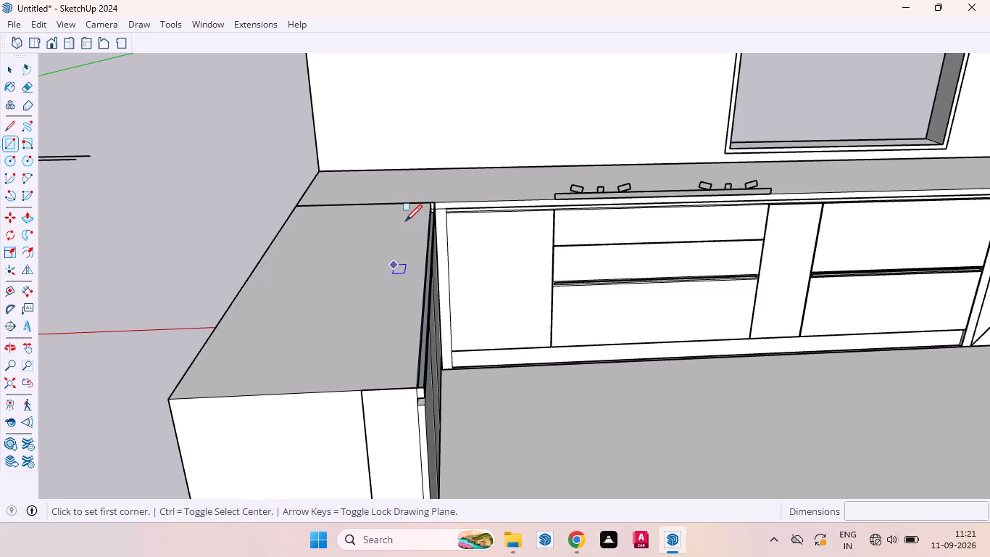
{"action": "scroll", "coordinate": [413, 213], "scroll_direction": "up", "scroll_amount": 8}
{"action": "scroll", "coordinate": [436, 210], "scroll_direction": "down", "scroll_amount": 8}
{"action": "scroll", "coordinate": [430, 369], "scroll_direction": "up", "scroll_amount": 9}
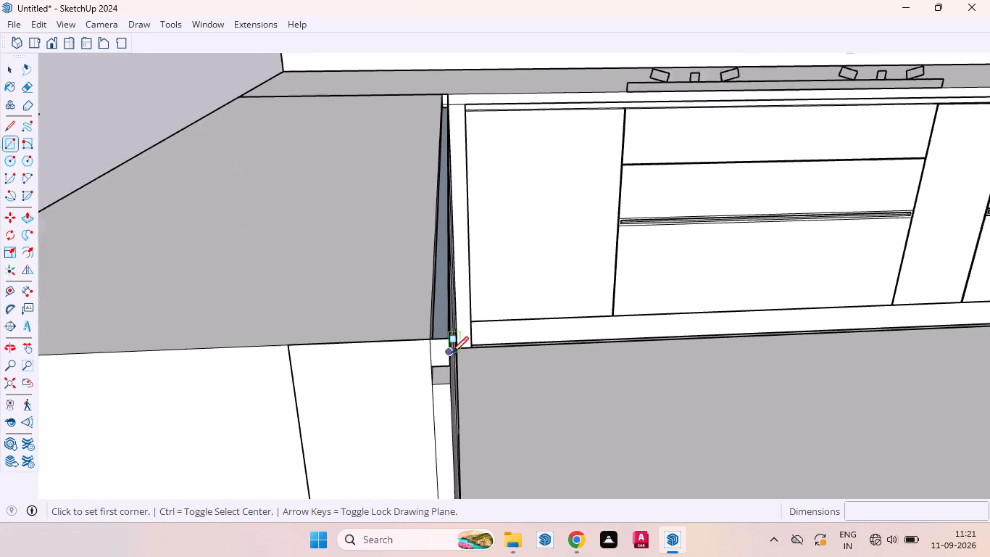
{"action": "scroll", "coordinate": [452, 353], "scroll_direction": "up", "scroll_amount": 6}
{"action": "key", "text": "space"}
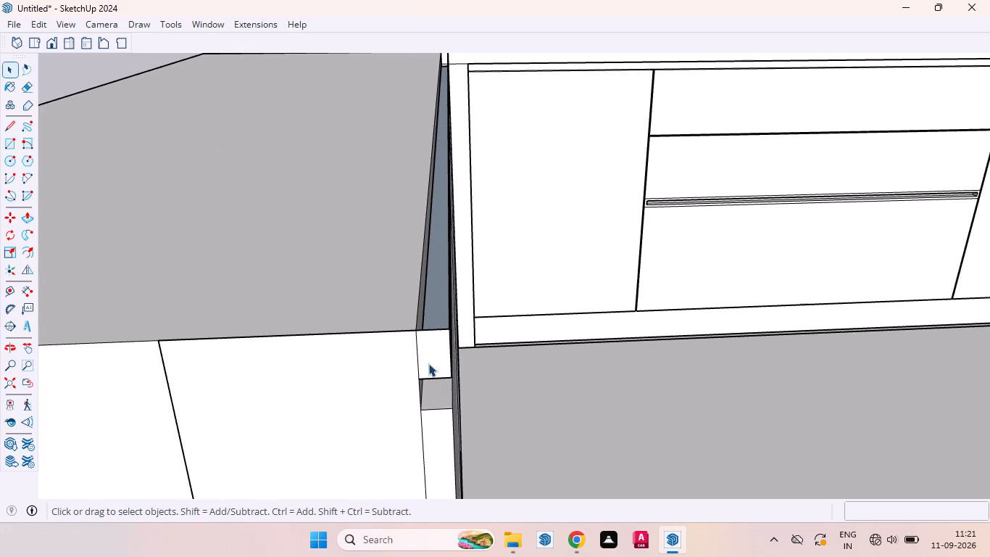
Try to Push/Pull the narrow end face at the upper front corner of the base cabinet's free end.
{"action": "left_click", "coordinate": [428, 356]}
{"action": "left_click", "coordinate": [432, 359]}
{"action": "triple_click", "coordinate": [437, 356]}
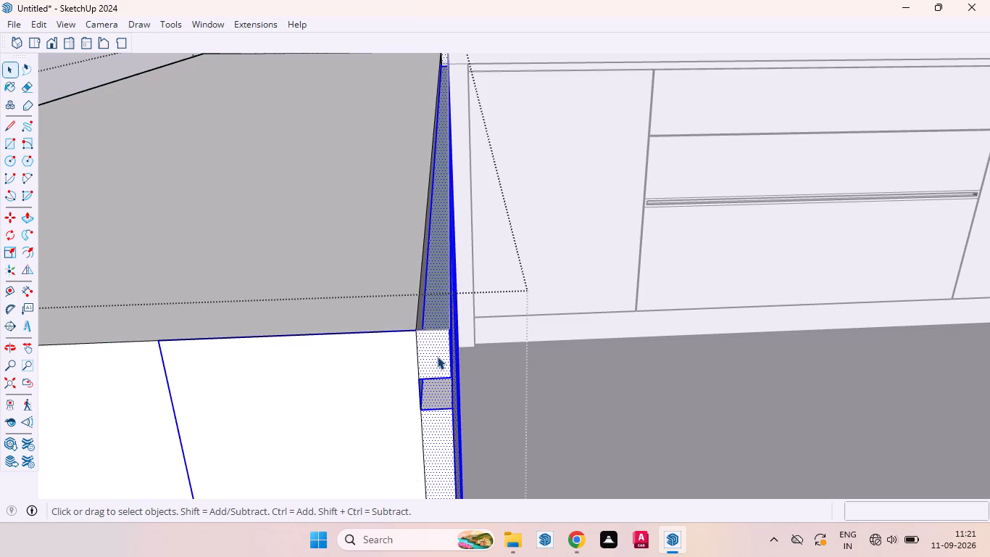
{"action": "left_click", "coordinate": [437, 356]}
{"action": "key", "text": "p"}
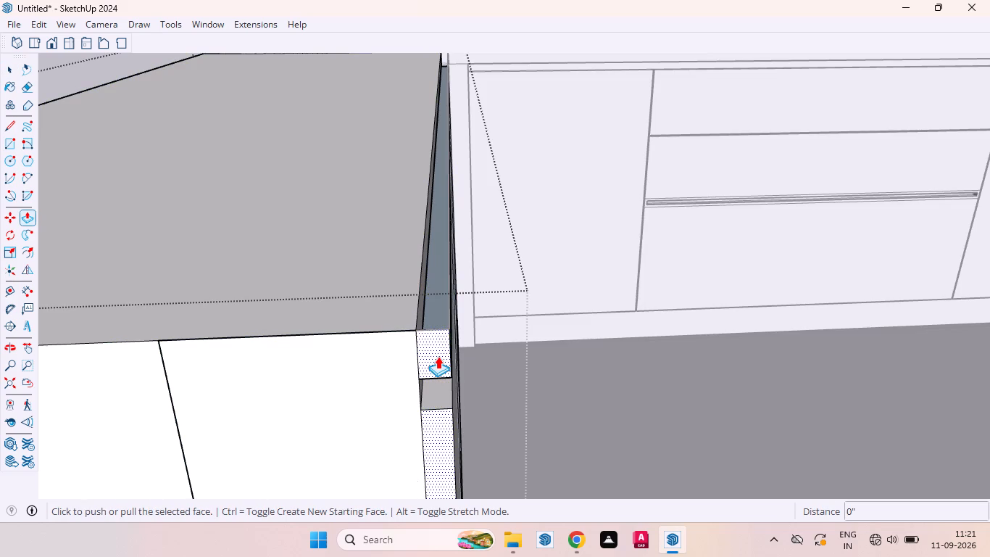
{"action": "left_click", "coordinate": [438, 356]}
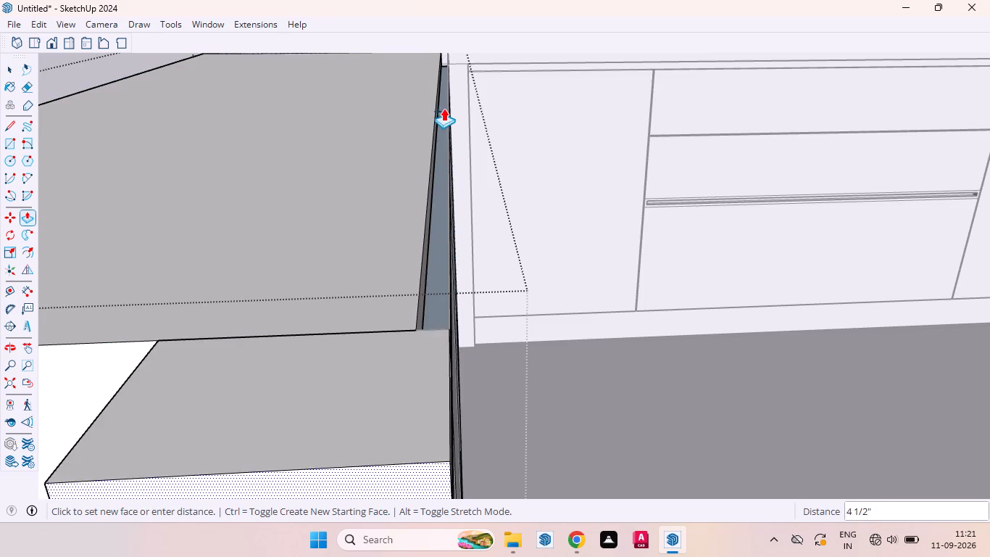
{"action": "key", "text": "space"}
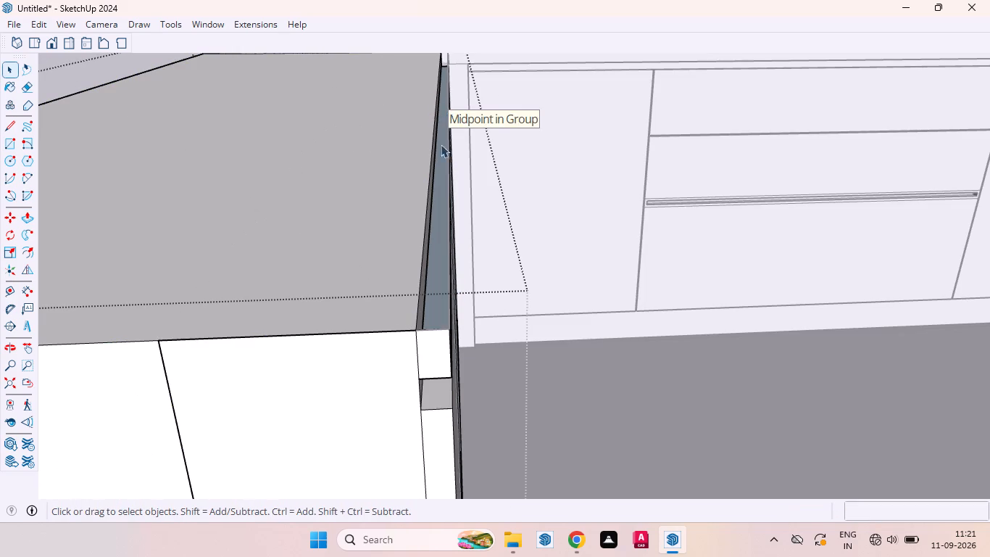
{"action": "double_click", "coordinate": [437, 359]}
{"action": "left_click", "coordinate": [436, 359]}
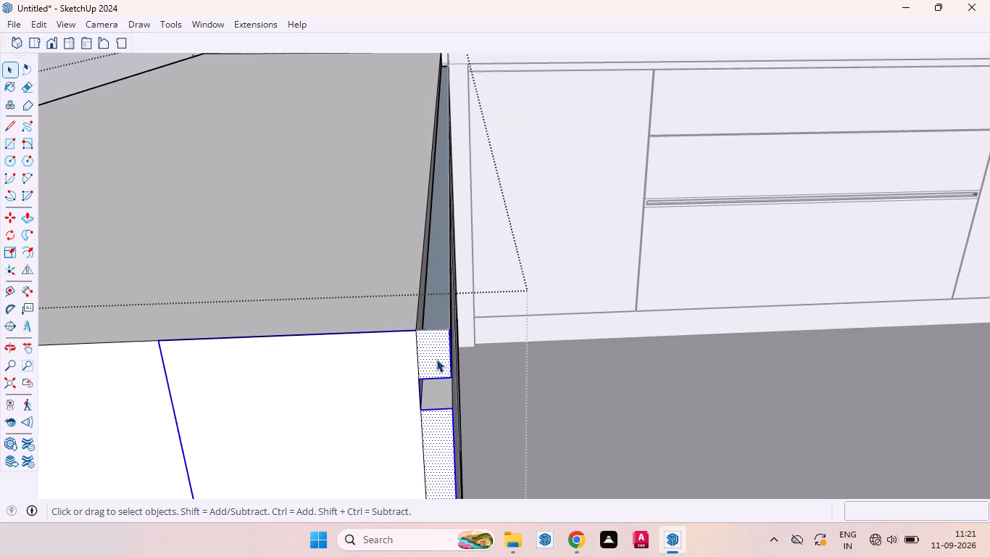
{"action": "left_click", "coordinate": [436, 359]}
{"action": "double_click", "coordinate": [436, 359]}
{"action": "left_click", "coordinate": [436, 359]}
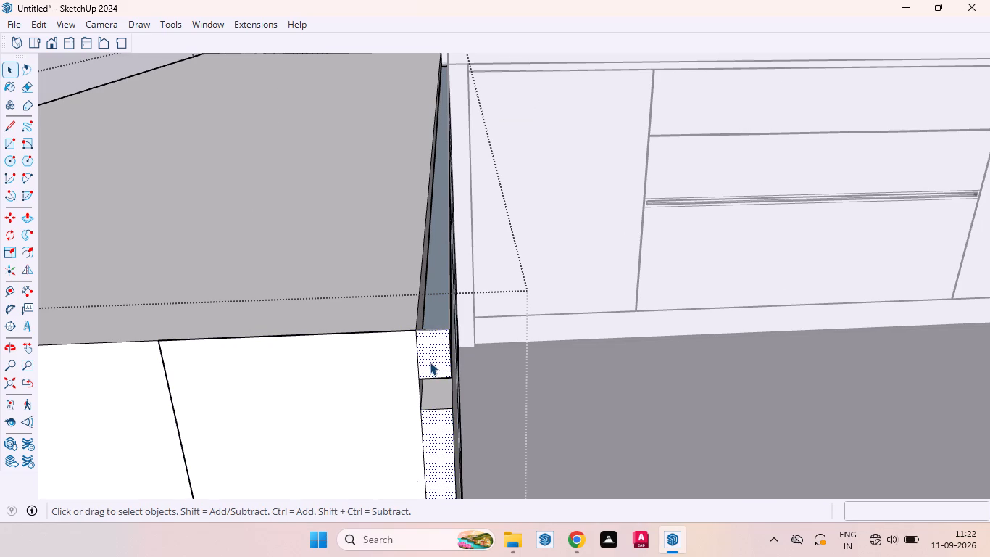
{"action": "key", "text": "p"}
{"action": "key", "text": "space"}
Draw a small rectangle over the upper front corner of the base cabinet's end face, above the handle recess.
{"action": "scroll", "coordinate": [417, 233], "scroll_direction": "down", "scroll_amount": 2}
{"action": "middle_click_drag", "start_coordinate": [433, 312], "coordinate": [424, 197]}
{"action": "scroll", "coordinate": [426, 279], "scroll_direction": "down", "scroll_amount": 6}
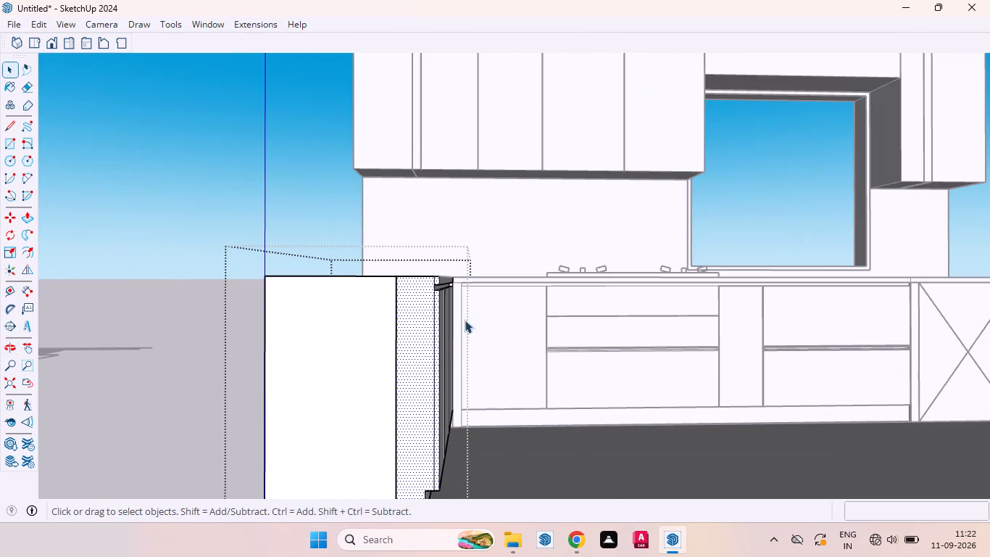
{"action": "scroll", "coordinate": [426, 284], "scroll_direction": "up", "scroll_amount": 8}
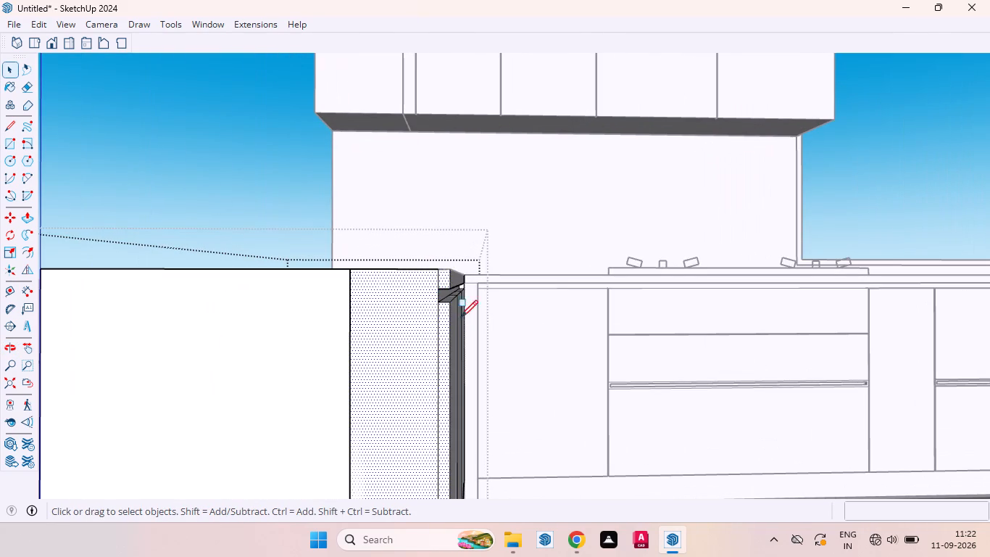
{"action": "key", "text": "r"}
{"action": "scroll", "coordinate": [430, 297], "scroll_direction": "up", "scroll_amount": 11}
{"action": "left_click", "coordinate": [438, 243]}
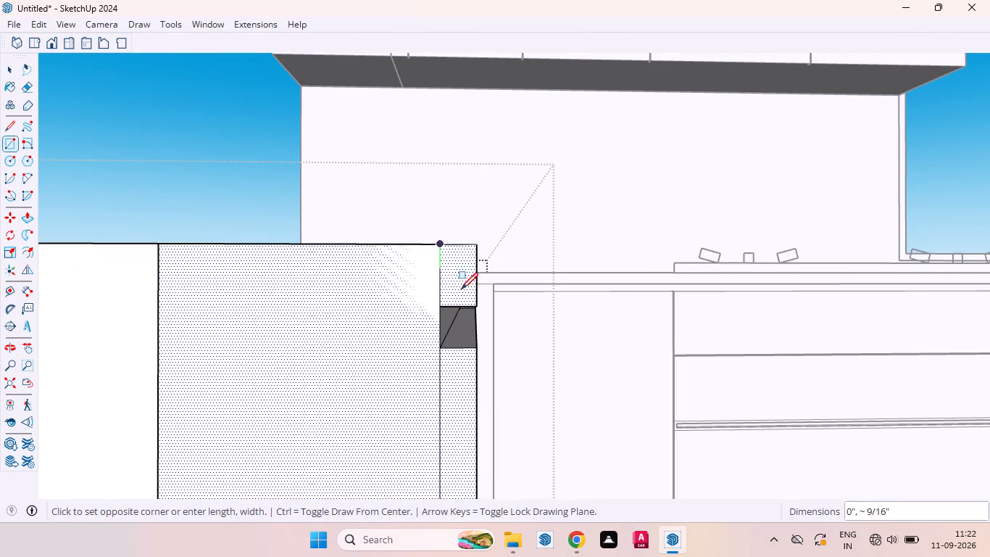
{"action": "left_click", "coordinate": [476, 304]}
{"action": "key", "text": "space"}
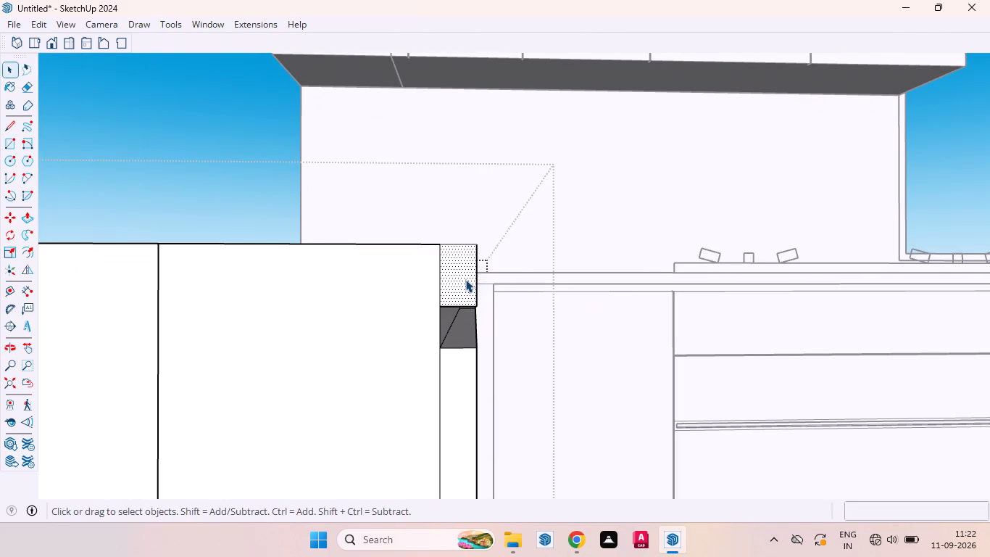
Push/Pull the small corner rectangle about 5' 1 1/2" along the cabinet's front top edge to fill the gap.
{"action": "key", "text": "p"}
{"action": "left_click", "coordinate": [465, 279]}
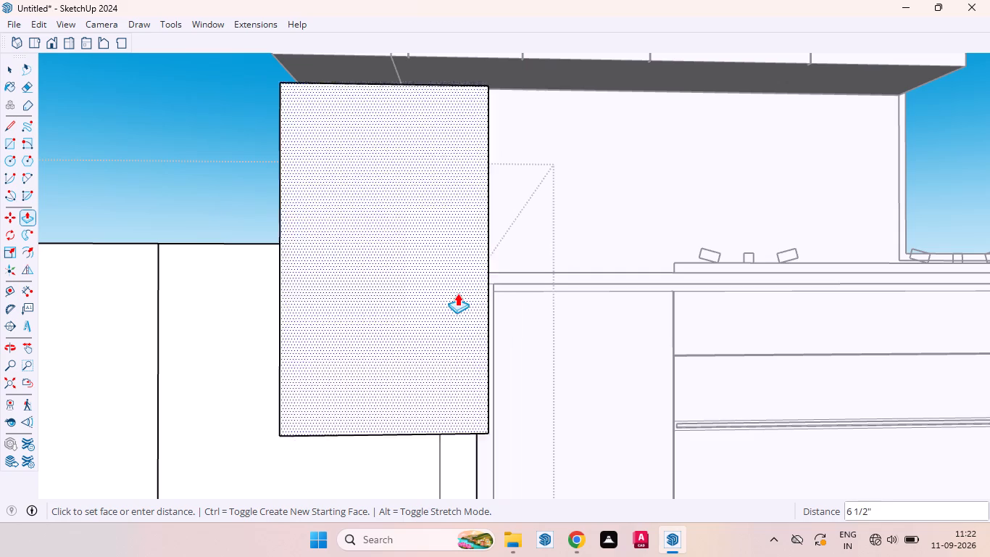
{"action": "middle_click_drag", "start_coordinate": [462, 308], "coordinate": [434, 450]}
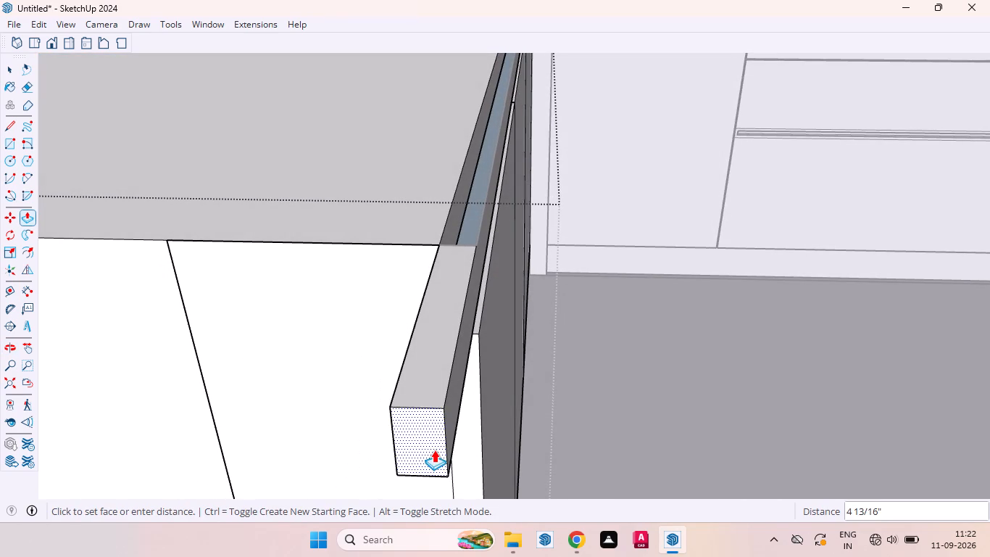
{"action": "scroll", "coordinate": [457, 255], "scroll_direction": "down", "scroll_amount": 5}
{"action": "scroll", "coordinate": [449, 313], "scroll_direction": "down", "scroll_amount": 6}
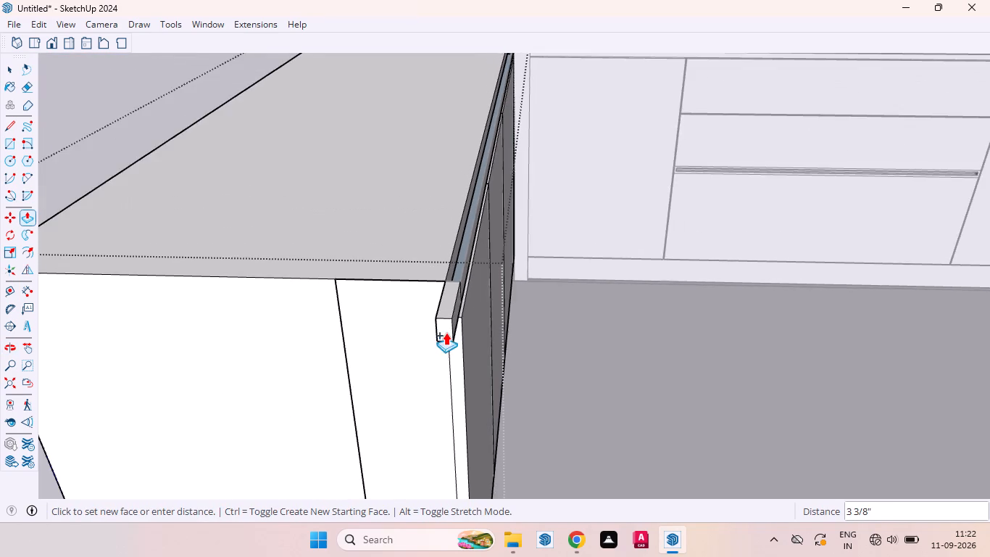
{"action": "scroll", "coordinate": [443, 339], "scroll_direction": "down", "scroll_amount": 6}
{"action": "scroll", "coordinate": [496, 105], "scroll_direction": "up", "scroll_amount": 2}
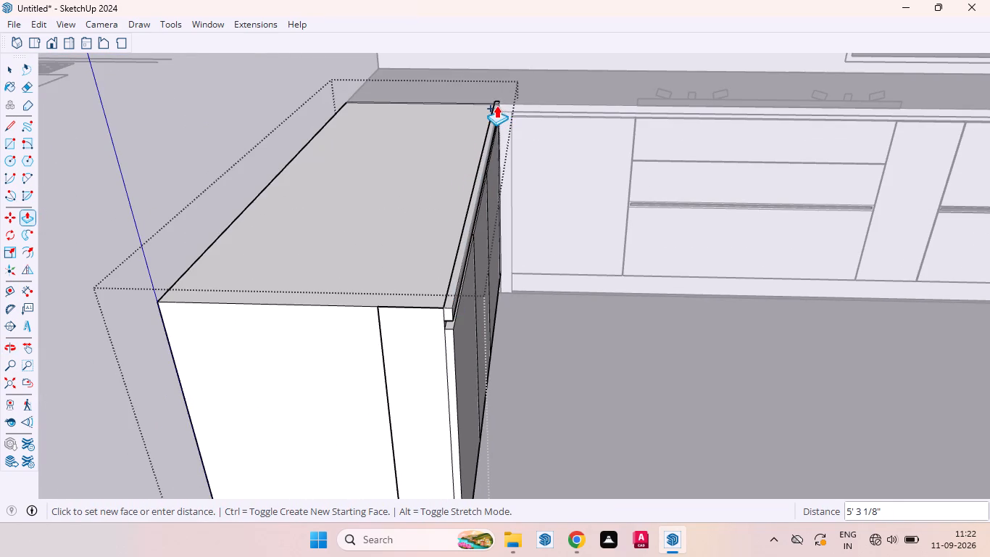
{"action": "scroll", "coordinate": [496, 105], "scroll_direction": "up", "scroll_amount": 12}
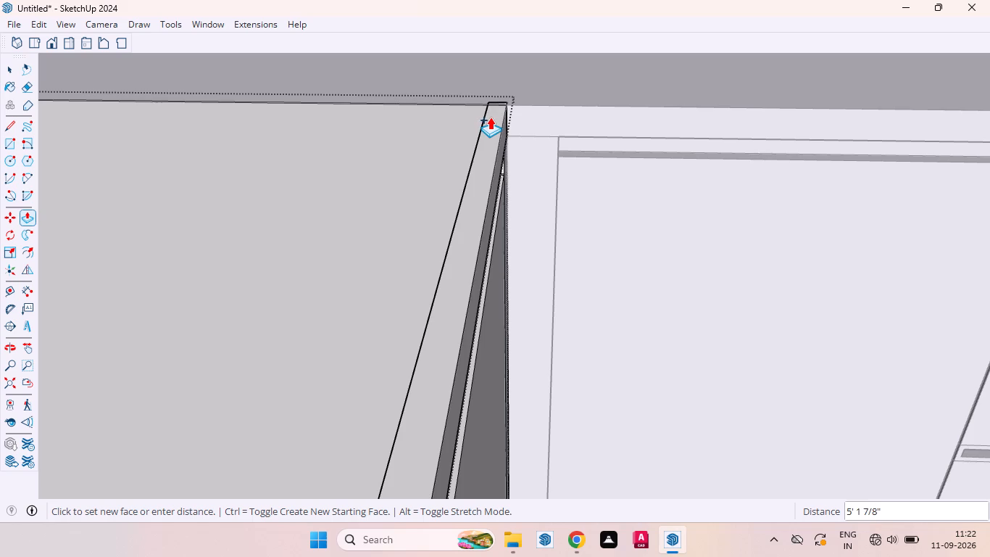
{"action": "left_click", "coordinate": [487, 107]}
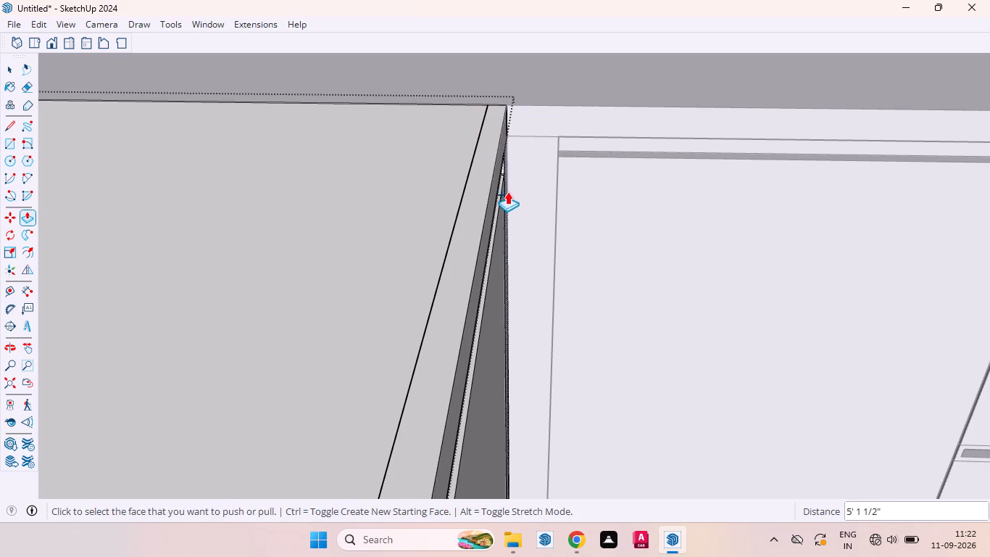
{"action": "key", "text": "space"}
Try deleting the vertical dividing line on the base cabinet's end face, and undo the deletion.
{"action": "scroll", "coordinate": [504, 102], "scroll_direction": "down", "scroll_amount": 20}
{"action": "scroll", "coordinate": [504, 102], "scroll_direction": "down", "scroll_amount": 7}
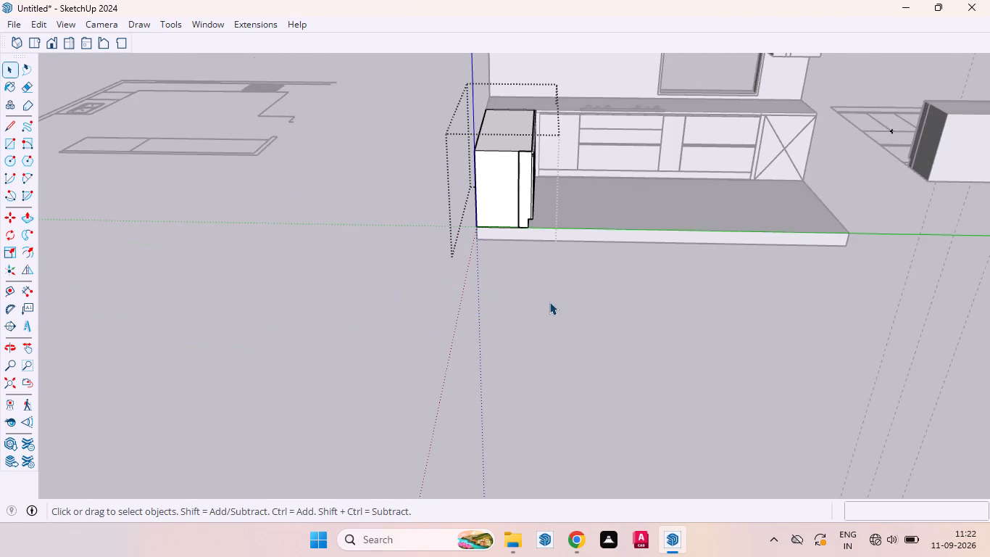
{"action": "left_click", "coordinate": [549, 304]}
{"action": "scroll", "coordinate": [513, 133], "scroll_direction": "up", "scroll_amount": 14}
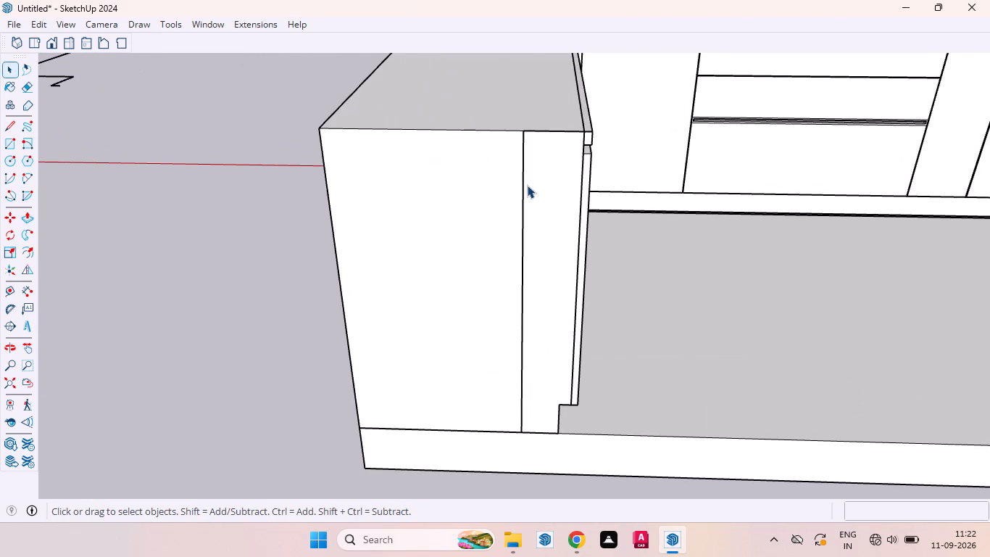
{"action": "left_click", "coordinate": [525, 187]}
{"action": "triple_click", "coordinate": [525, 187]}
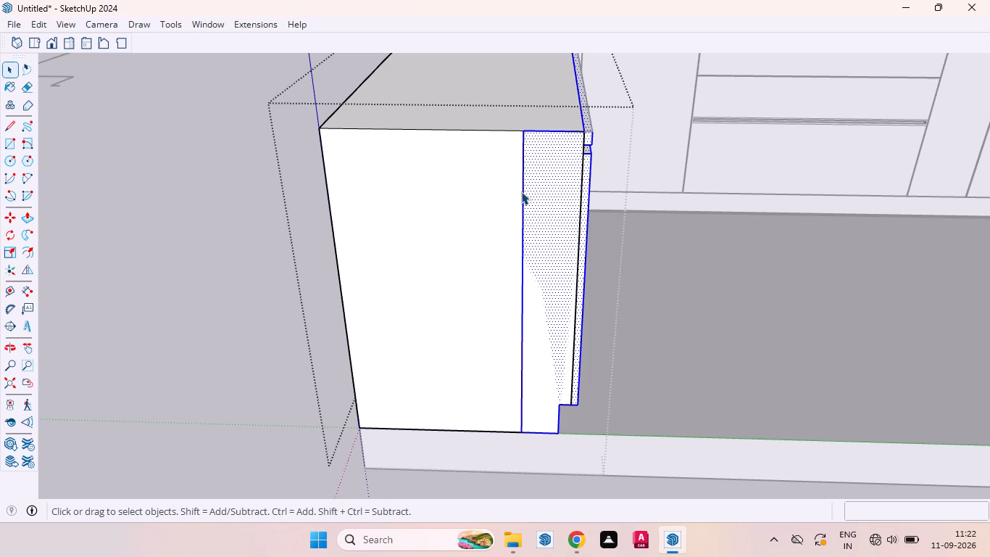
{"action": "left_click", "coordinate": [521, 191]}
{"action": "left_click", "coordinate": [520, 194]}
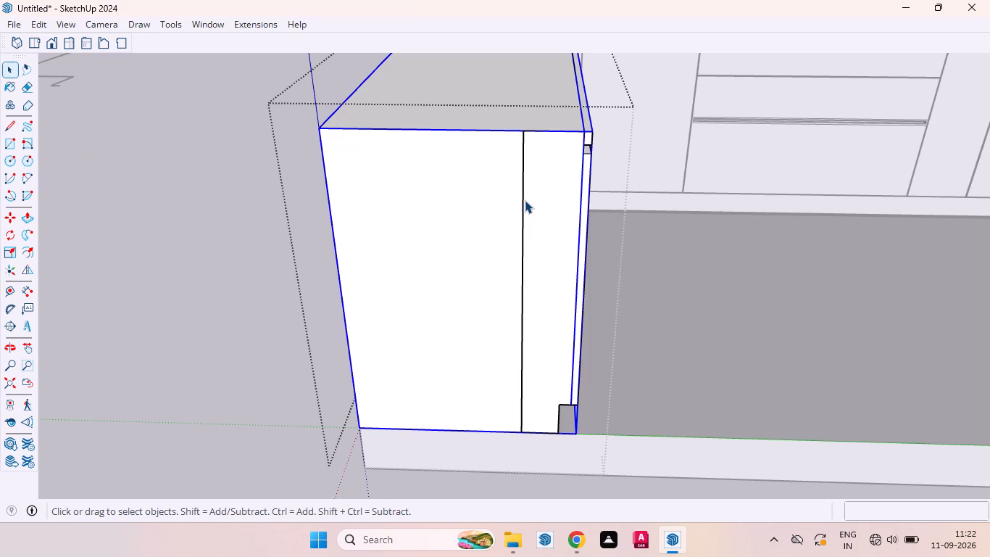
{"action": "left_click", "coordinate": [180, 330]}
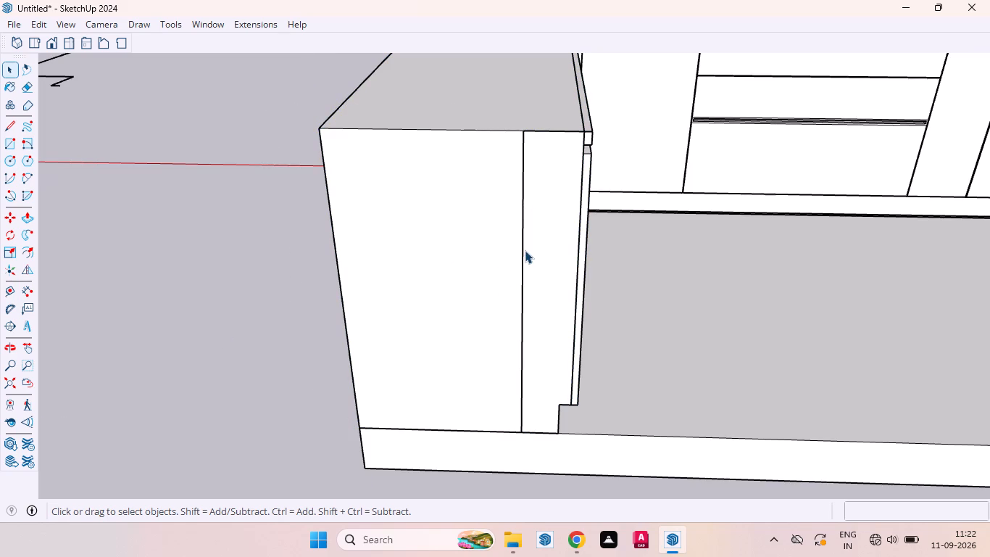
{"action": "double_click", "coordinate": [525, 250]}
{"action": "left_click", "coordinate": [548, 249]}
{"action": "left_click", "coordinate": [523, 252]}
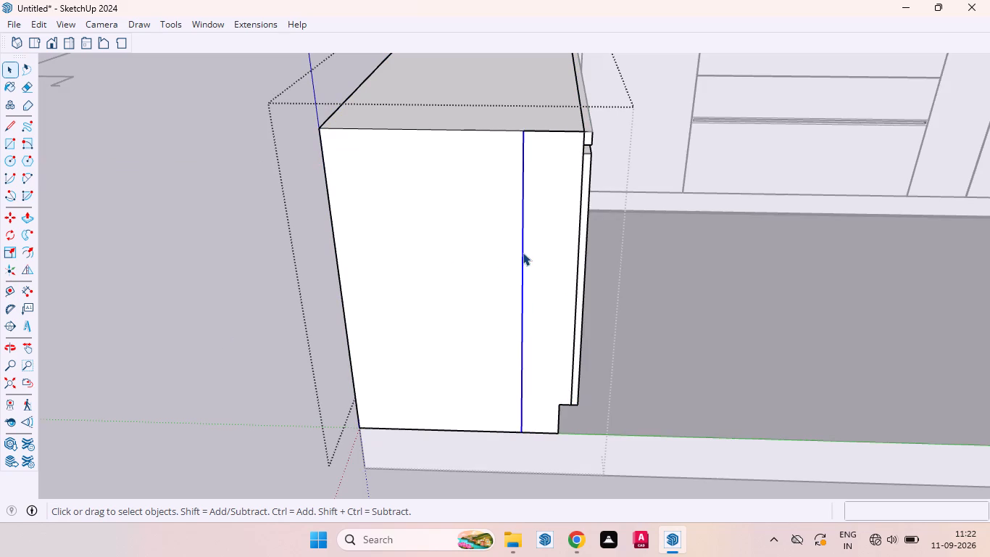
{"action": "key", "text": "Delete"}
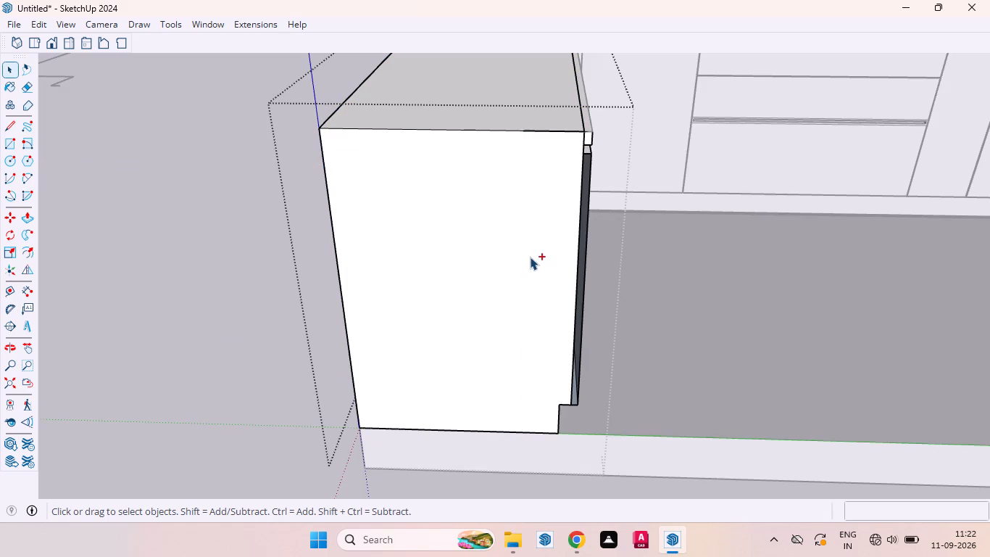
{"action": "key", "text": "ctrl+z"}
Draw a narrow rectangle about 2' 8" tall over the door's edge strip on the base cabinet's end face.
{"action": "left_click", "coordinate": [567, 229]}
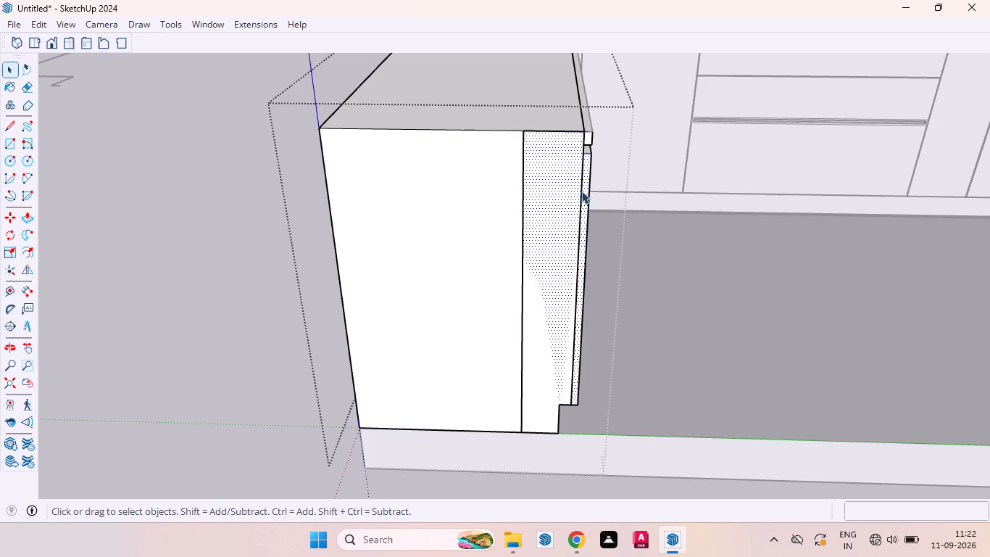
{"action": "key", "text": "r"}
{"action": "scroll", "coordinate": [585, 146], "scroll_direction": "up", "scroll_amount": 7}
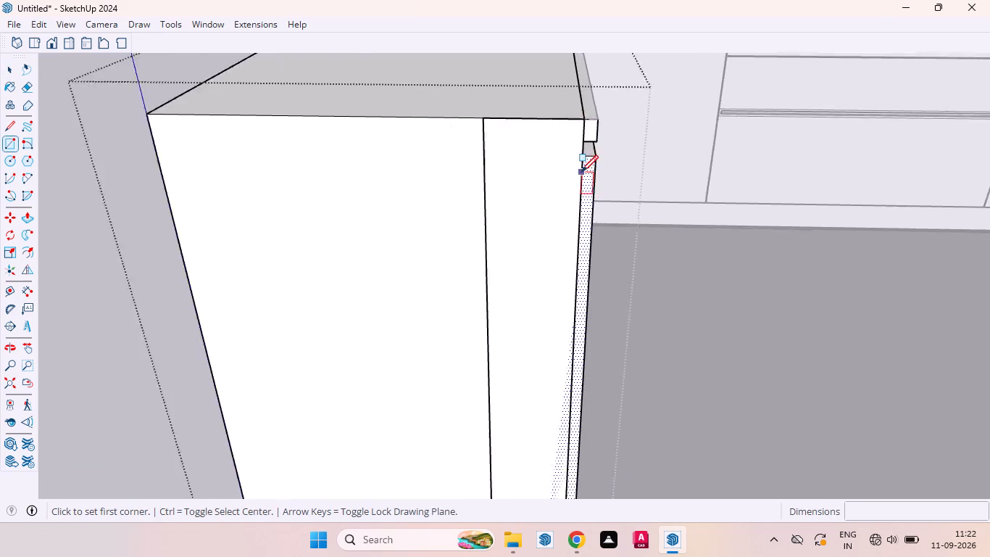
{"action": "scroll", "coordinate": [581, 172], "scroll_direction": "up", "scroll_amount": 2}
{"action": "left_click", "coordinate": [586, 147]}
{"action": "scroll", "coordinate": [593, 226], "scroll_direction": "down", "scroll_amount": 6}
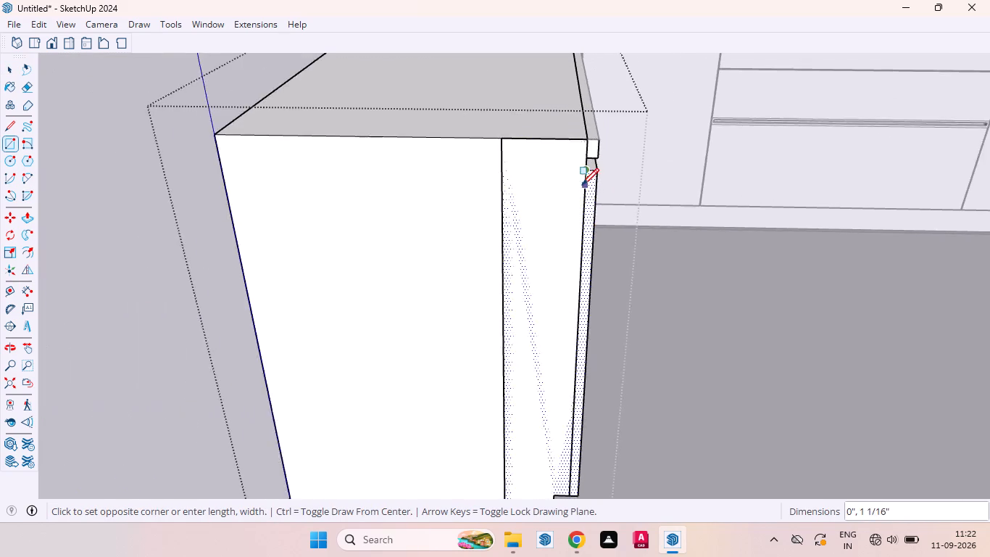
{"action": "scroll", "coordinate": [582, 185], "scroll_direction": "down", "scroll_amount": 6}
{"action": "scroll", "coordinate": [586, 371], "scroll_direction": "up", "scroll_amount": 11}
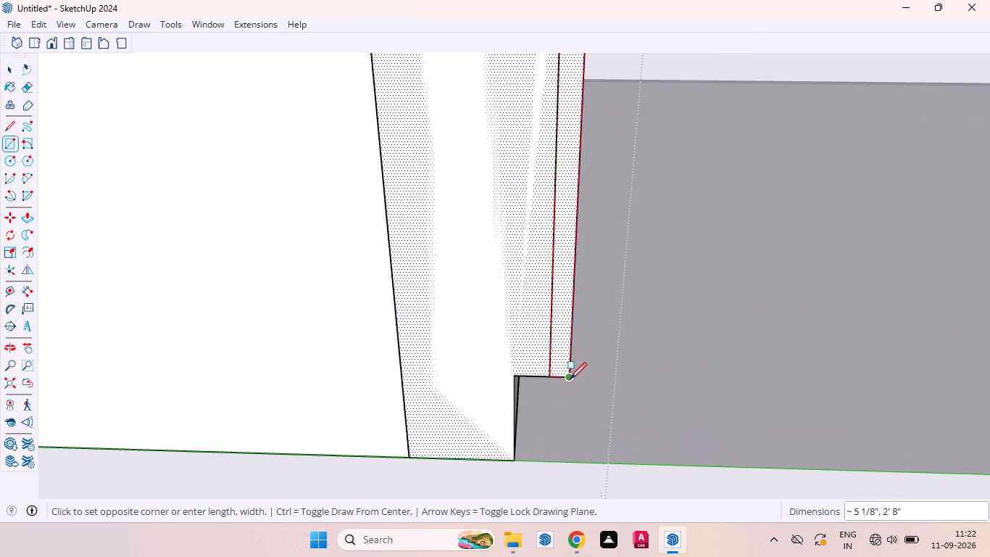
{"action": "left_click", "coordinate": [570, 376]}
{"action": "key", "text": "space"}
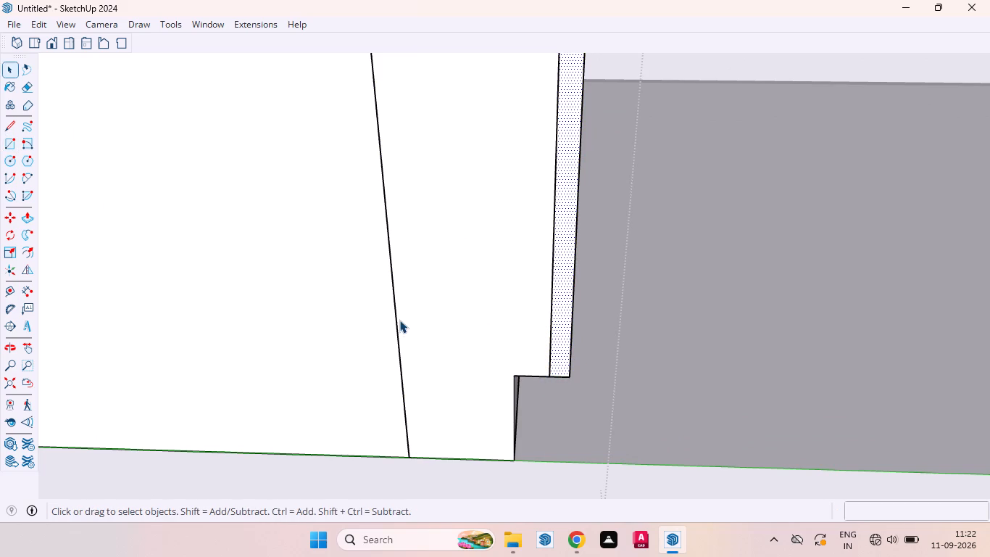
Delete the vertical dividing line on the base cabinet's end face and leave the group.
{"action": "left_click", "coordinate": [398, 323]}
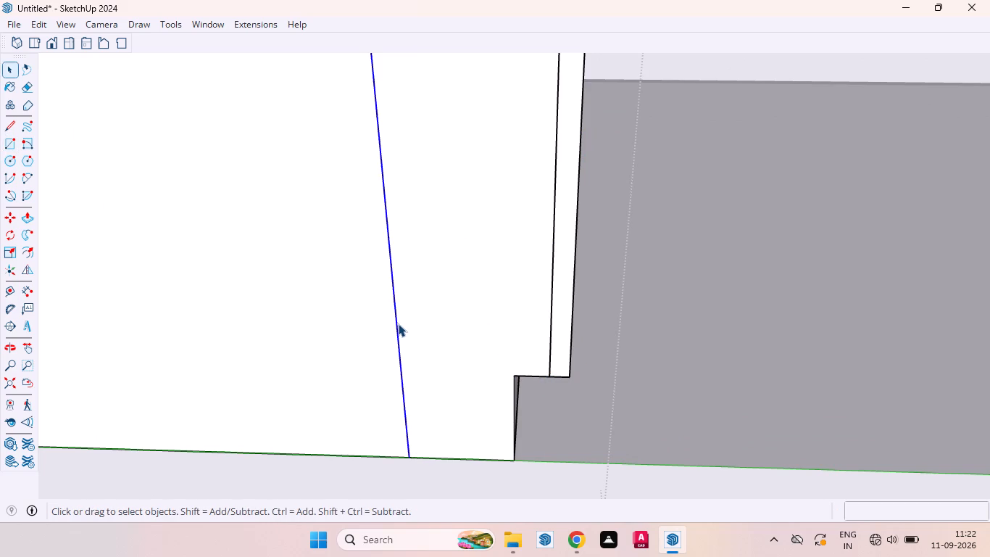
{"action": "key", "text": "Delete"}
{"action": "scroll", "coordinate": [420, 326], "scroll_direction": "down", "scroll_amount": 17}
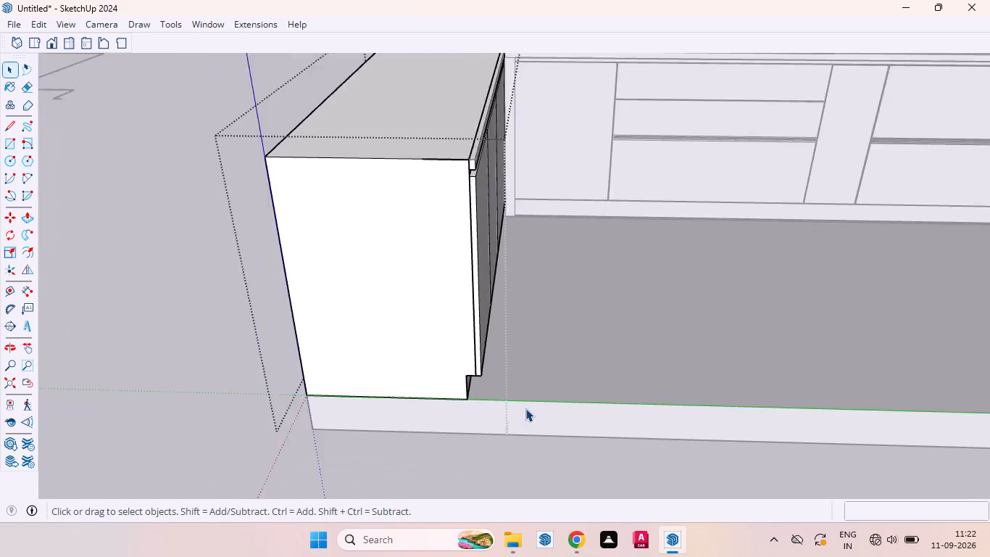
{"action": "scroll", "coordinate": [525, 408], "scroll_direction": "down", "scroll_amount": 4}
{"action": "middle_click_drag", "start_coordinate": [502, 386], "coordinate": [263, 359]}
{"action": "left_click", "coordinate": [231, 413]}
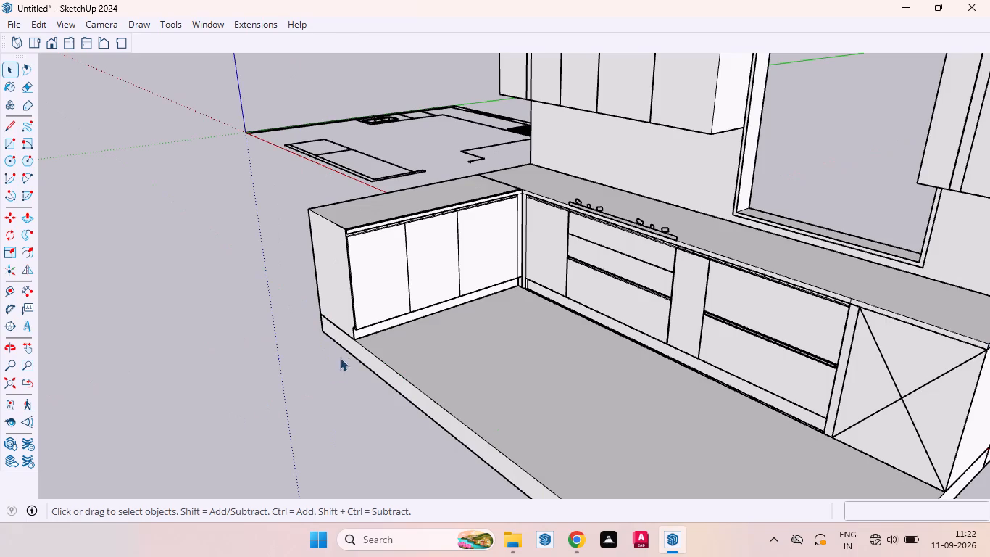
Examine the assembled kitchen run and the separate wall and base units beside the elevation drawings.
{"action": "scroll", "coordinate": [375, 337], "scroll_direction": "down", "scroll_amount": 5}
{"action": "middle_click_drag", "start_coordinate": [358, 370], "coordinate": [457, 361]}
{"action": "scroll", "coordinate": [339, 356], "scroll_direction": "down", "scroll_amount": 4}
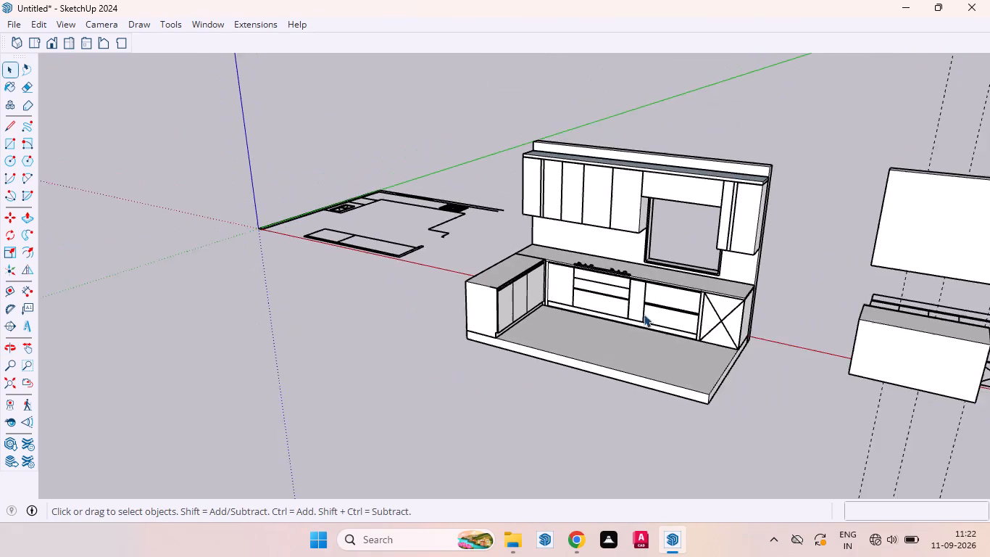
{"action": "scroll", "coordinate": [667, 292], "scroll_direction": "up", "scroll_amount": 5}
{"action": "scroll", "coordinate": [594, 305], "scroll_direction": "up", "scroll_amount": 4}
{"action": "scroll", "coordinate": [588, 323], "scroll_direction": "down", "scroll_amount": 5}
{"action": "scroll", "coordinate": [527, 339], "scroll_direction": "up", "scroll_amount": 1}
{"action": "middle_click_drag", "start_coordinate": [527, 339], "coordinate": [602, 315]}
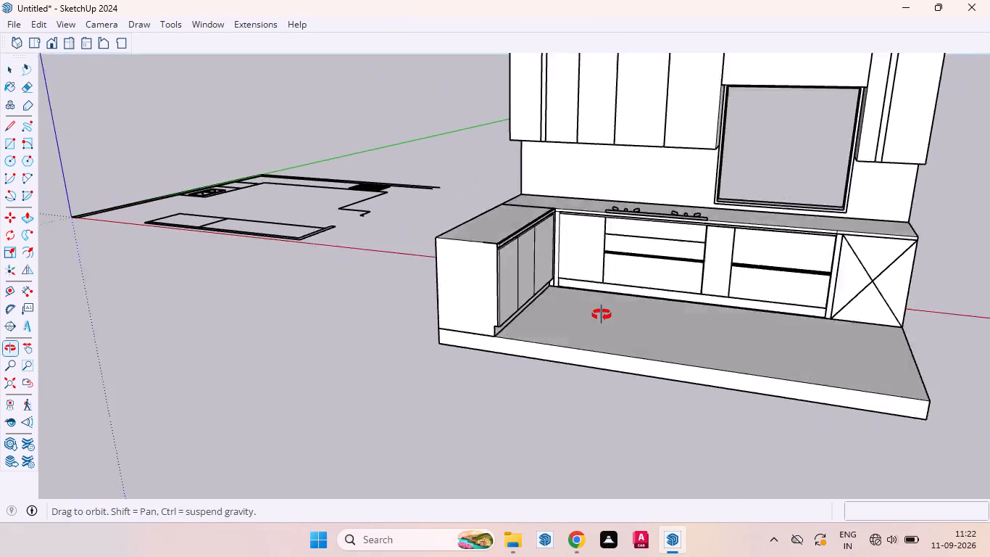
{"action": "middle_click_drag", "start_coordinate": [602, 315], "coordinate": [602, 315]}
{"action": "scroll", "coordinate": [502, 370], "scroll_direction": "down", "scroll_amount": 5}
{"action": "scroll", "coordinate": [299, 372], "scroll_direction": "down", "scroll_amount": 7}
{"action": "scroll", "coordinate": [458, 280], "scroll_direction": "up", "scroll_amount": 4}
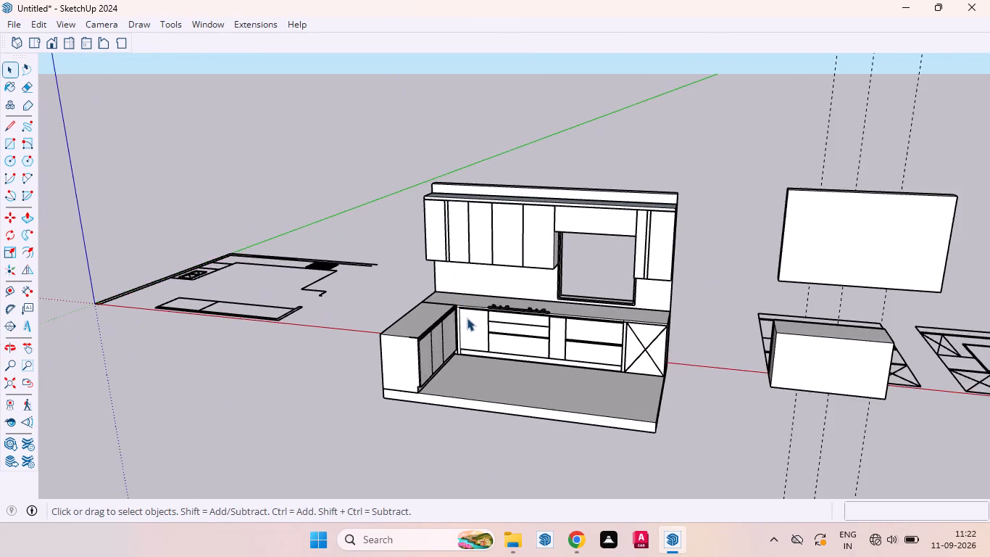
{"action": "middle_click_drag", "start_coordinate": [467, 318], "coordinate": [283, 323]}
{"action": "scroll", "coordinate": [445, 305], "scroll_direction": "down", "scroll_amount": 4}
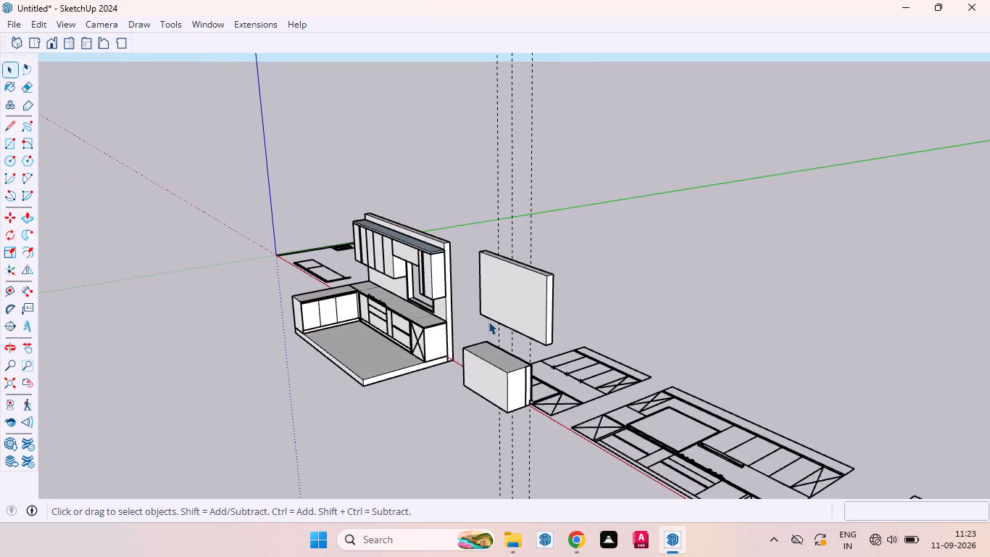
{"action": "middle_click_drag", "start_coordinate": [488, 323], "coordinate": [274, 403]}
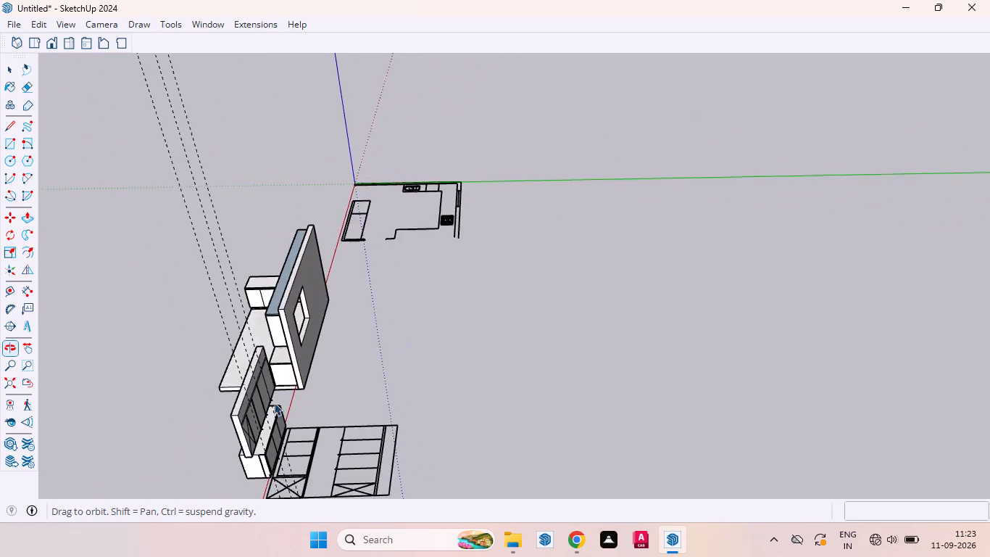
{"action": "middle_click_drag", "start_coordinate": [274, 403], "coordinate": [304, 411]}
{"action": "scroll", "coordinate": [293, 358], "scroll_direction": "down", "scroll_amount": 3}
{"action": "middle_click_drag", "start_coordinate": [289, 381], "coordinate": [162, 365]}
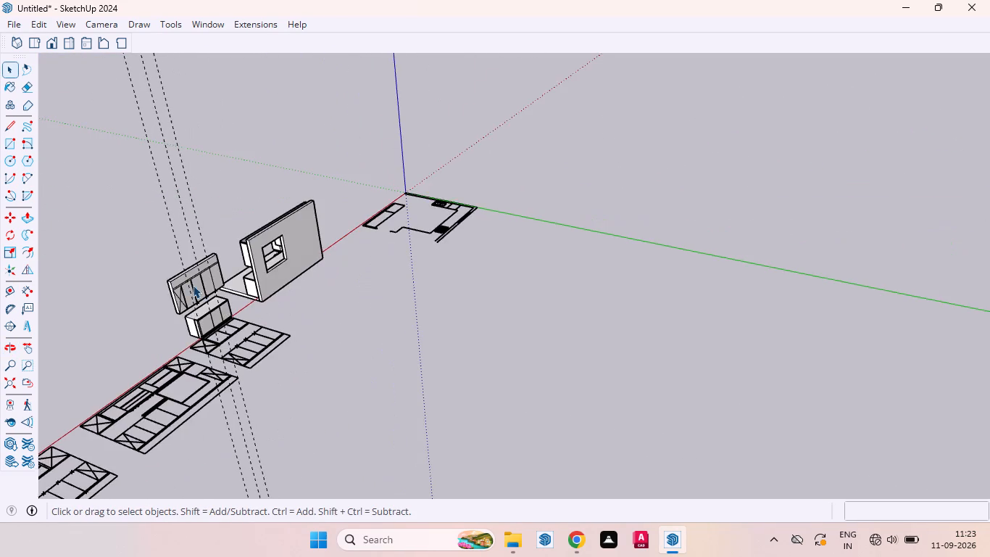
{"action": "scroll", "coordinate": [193, 285], "scroll_direction": "up", "scroll_amount": 11}
{"action": "middle_click_drag", "start_coordinate": [183, 310], "coordinate": [257, 265]}
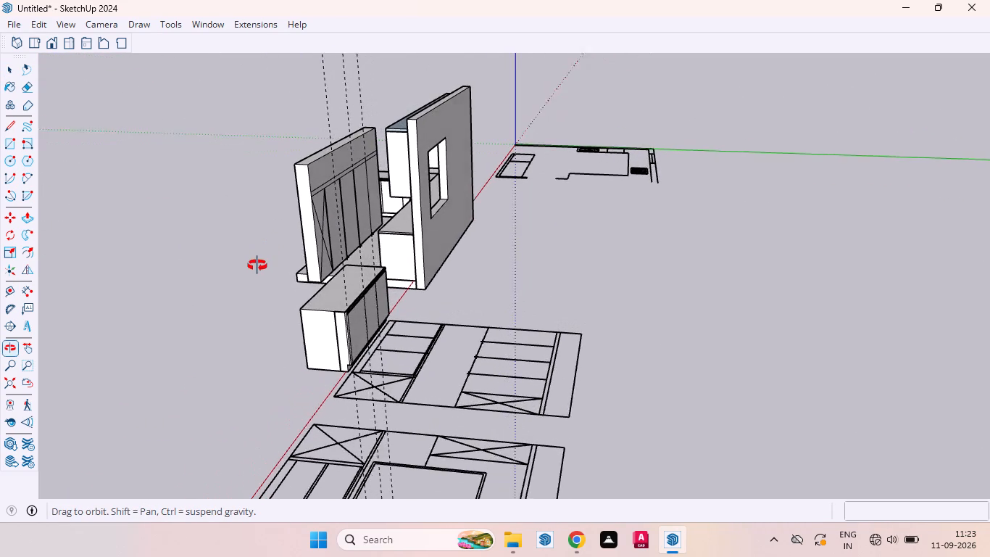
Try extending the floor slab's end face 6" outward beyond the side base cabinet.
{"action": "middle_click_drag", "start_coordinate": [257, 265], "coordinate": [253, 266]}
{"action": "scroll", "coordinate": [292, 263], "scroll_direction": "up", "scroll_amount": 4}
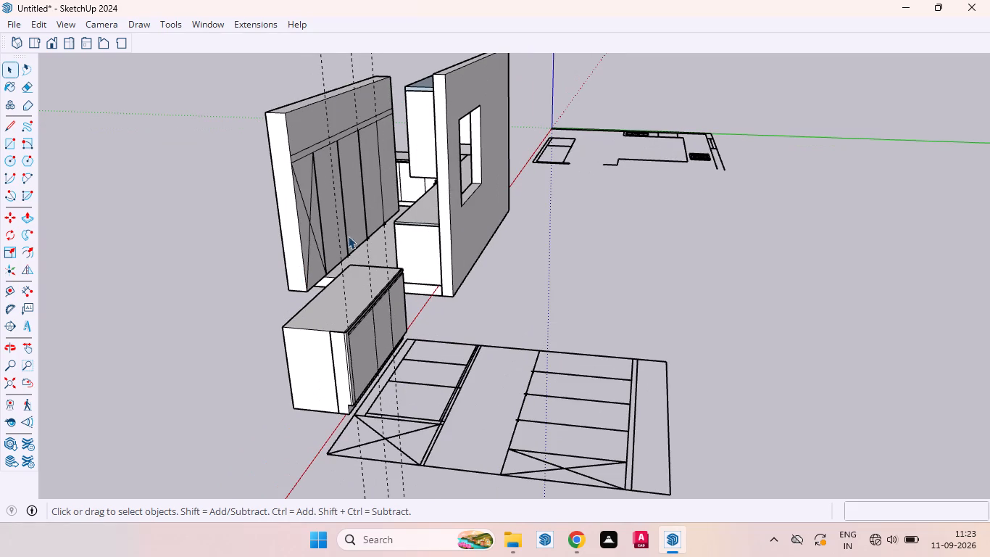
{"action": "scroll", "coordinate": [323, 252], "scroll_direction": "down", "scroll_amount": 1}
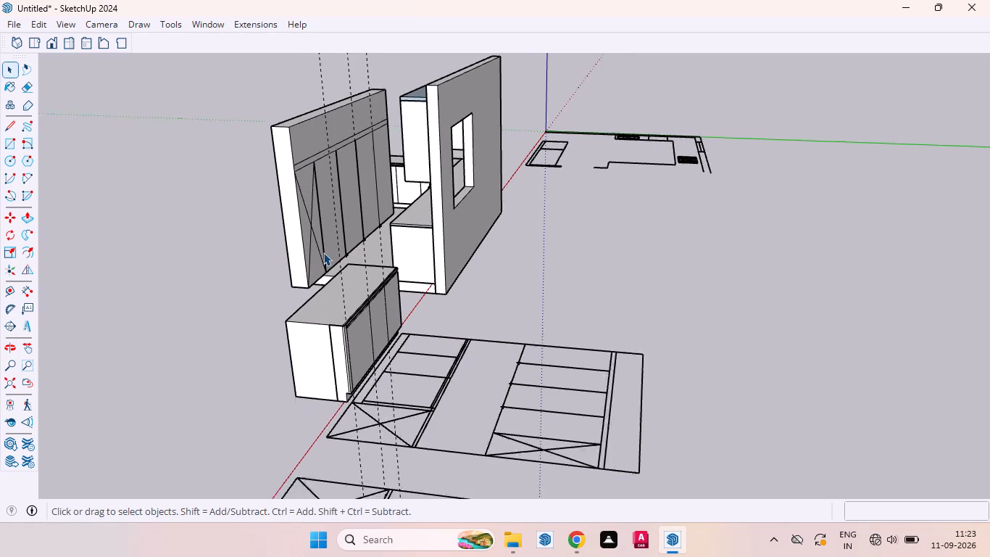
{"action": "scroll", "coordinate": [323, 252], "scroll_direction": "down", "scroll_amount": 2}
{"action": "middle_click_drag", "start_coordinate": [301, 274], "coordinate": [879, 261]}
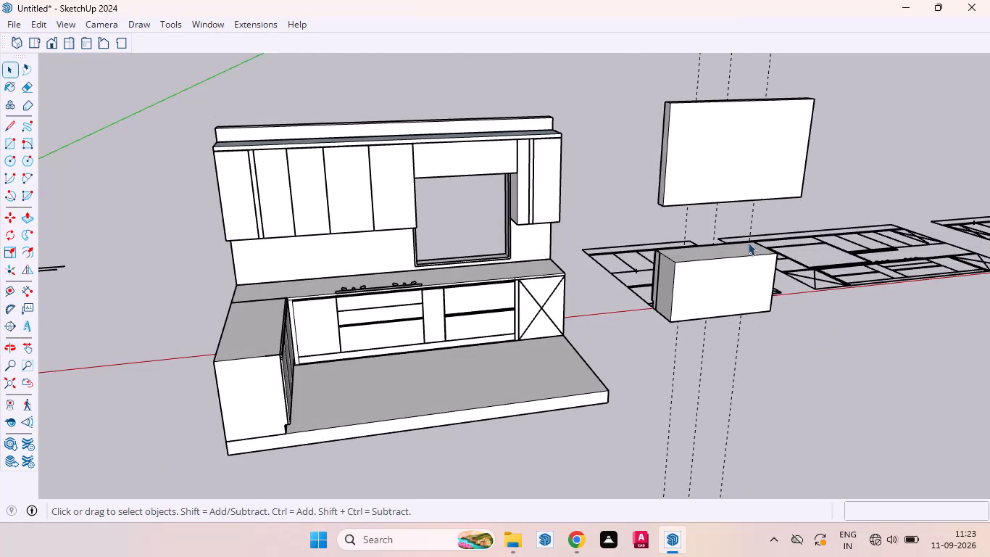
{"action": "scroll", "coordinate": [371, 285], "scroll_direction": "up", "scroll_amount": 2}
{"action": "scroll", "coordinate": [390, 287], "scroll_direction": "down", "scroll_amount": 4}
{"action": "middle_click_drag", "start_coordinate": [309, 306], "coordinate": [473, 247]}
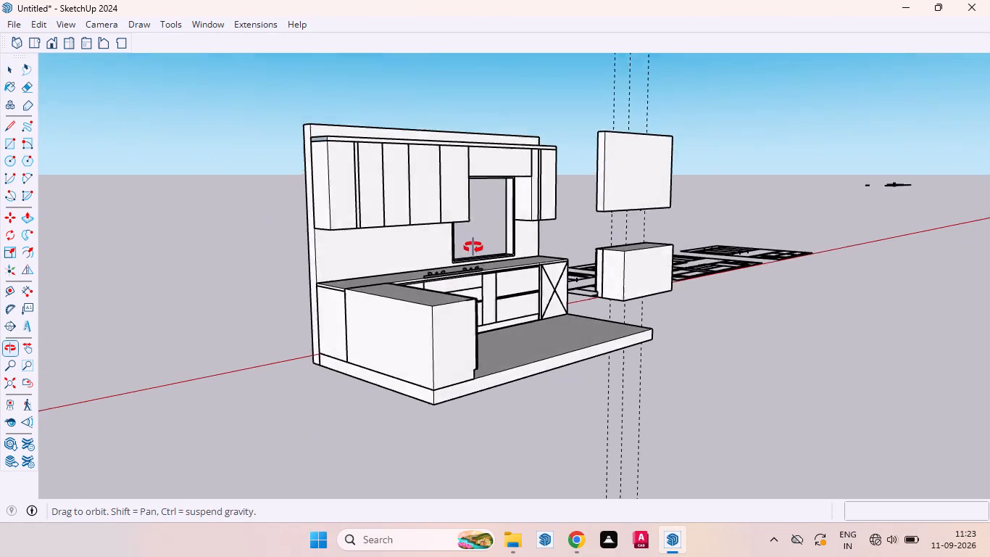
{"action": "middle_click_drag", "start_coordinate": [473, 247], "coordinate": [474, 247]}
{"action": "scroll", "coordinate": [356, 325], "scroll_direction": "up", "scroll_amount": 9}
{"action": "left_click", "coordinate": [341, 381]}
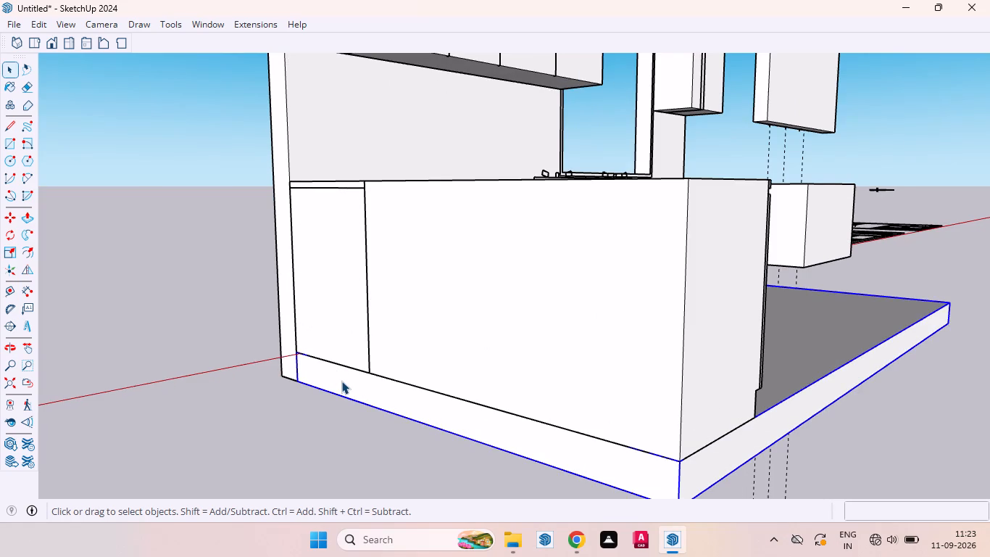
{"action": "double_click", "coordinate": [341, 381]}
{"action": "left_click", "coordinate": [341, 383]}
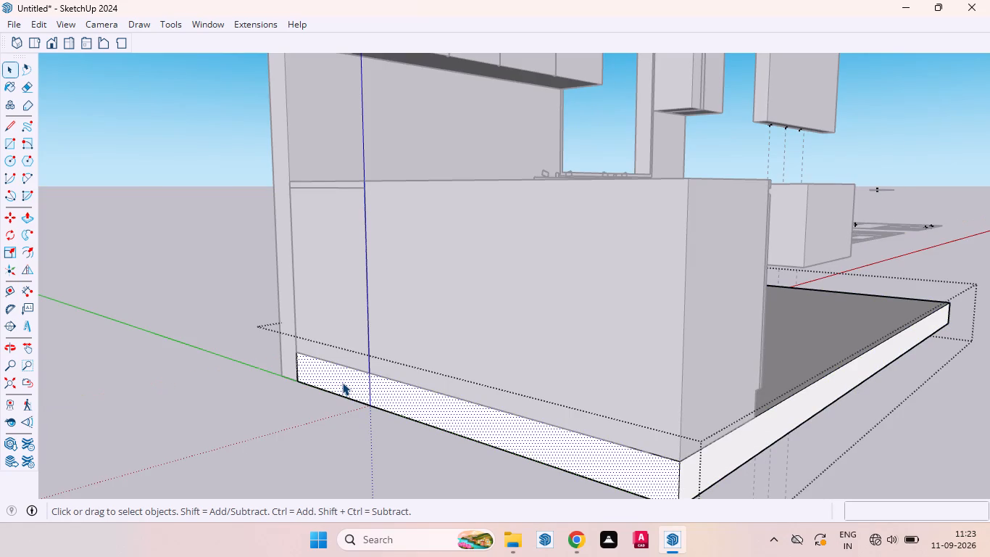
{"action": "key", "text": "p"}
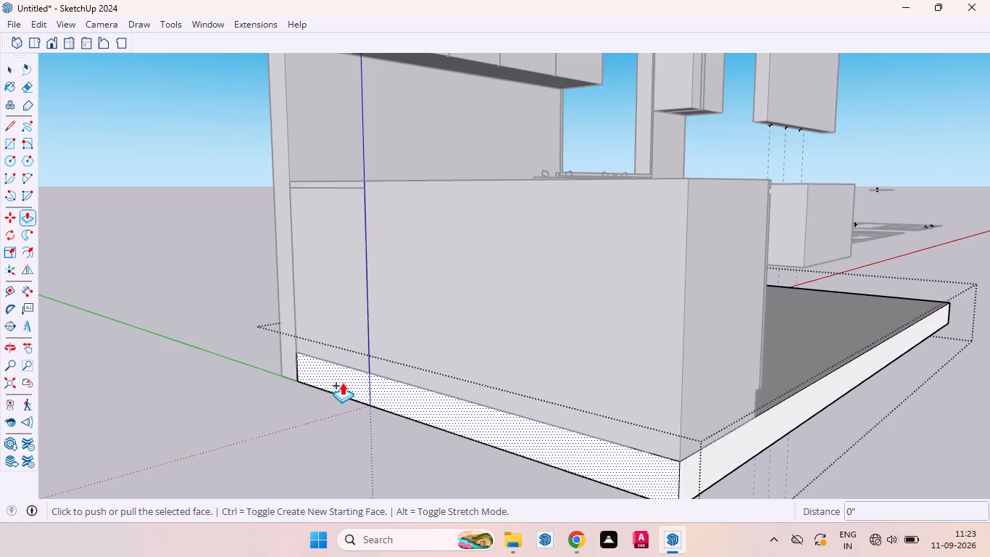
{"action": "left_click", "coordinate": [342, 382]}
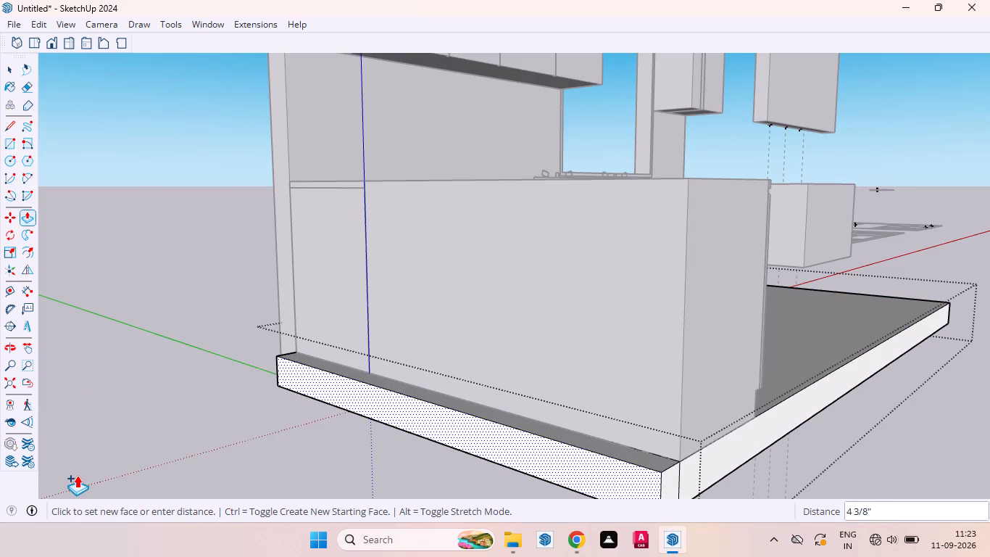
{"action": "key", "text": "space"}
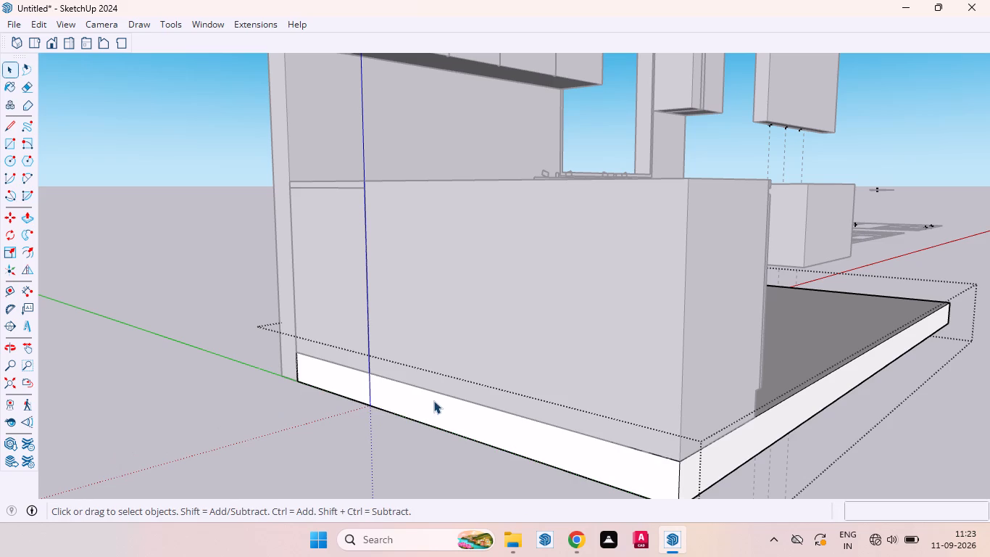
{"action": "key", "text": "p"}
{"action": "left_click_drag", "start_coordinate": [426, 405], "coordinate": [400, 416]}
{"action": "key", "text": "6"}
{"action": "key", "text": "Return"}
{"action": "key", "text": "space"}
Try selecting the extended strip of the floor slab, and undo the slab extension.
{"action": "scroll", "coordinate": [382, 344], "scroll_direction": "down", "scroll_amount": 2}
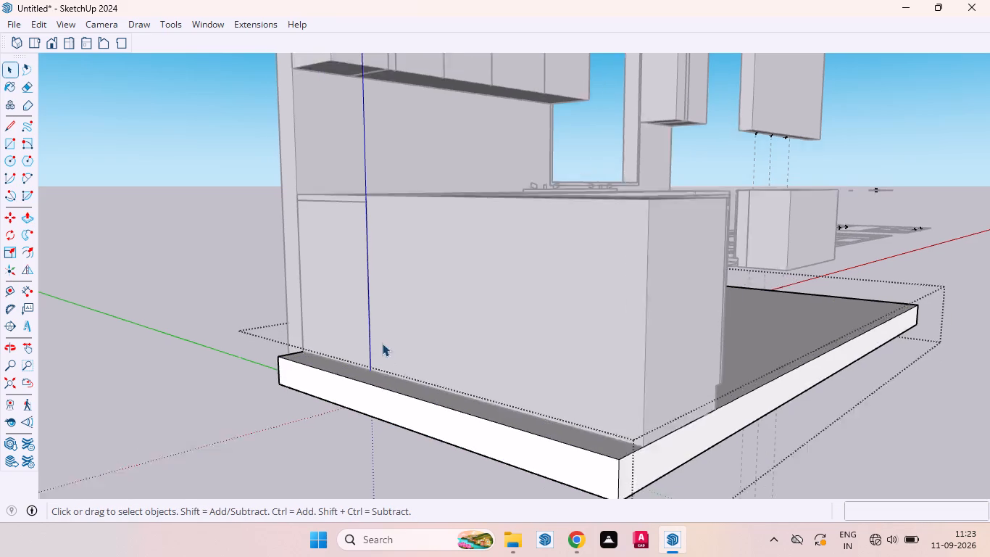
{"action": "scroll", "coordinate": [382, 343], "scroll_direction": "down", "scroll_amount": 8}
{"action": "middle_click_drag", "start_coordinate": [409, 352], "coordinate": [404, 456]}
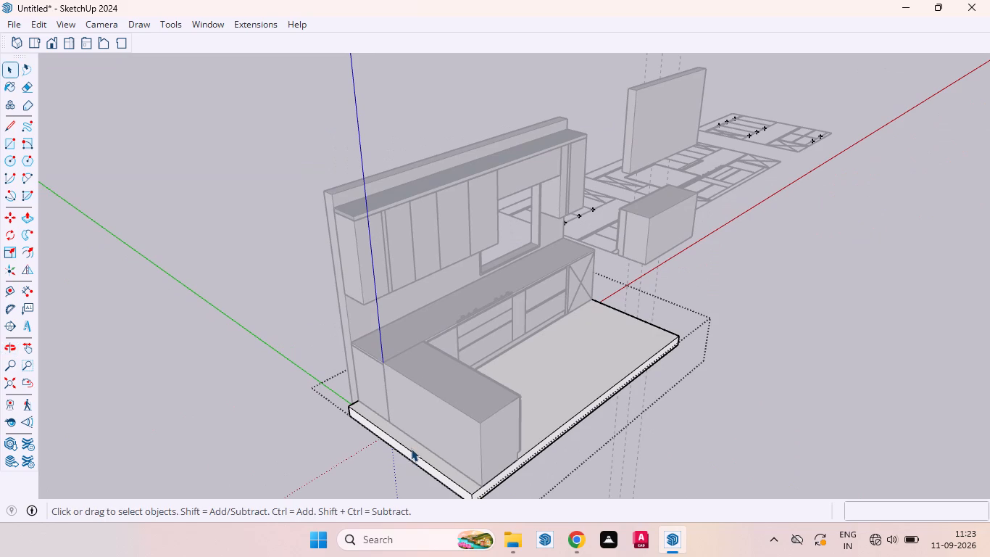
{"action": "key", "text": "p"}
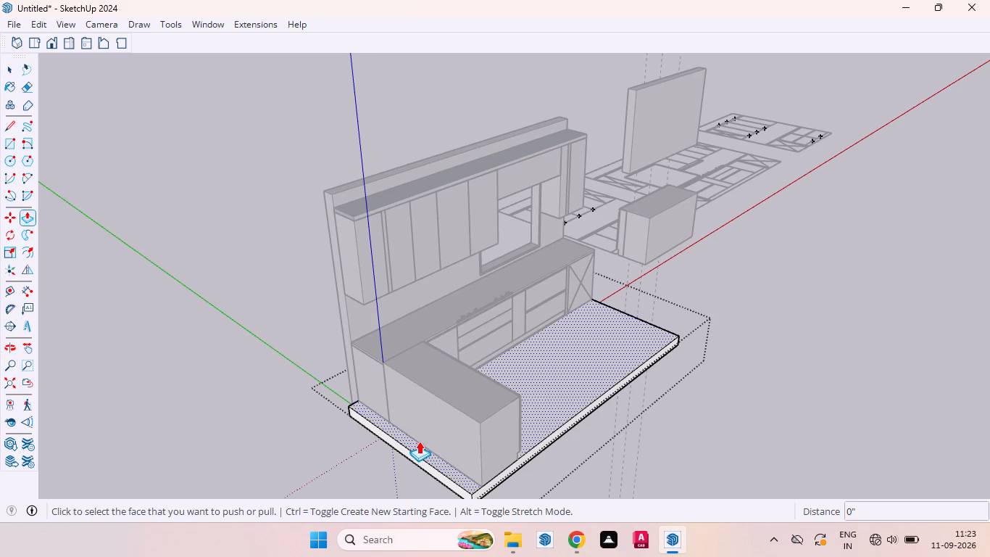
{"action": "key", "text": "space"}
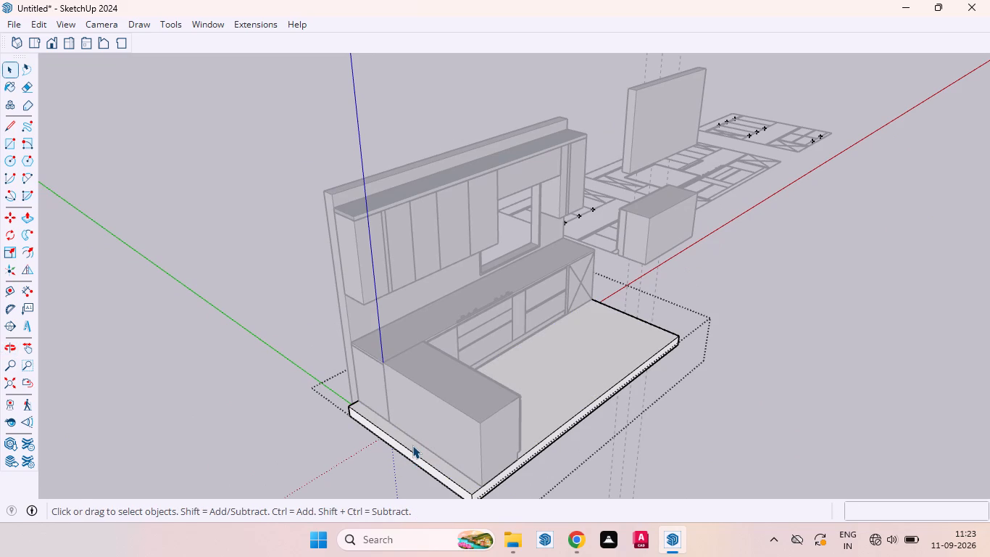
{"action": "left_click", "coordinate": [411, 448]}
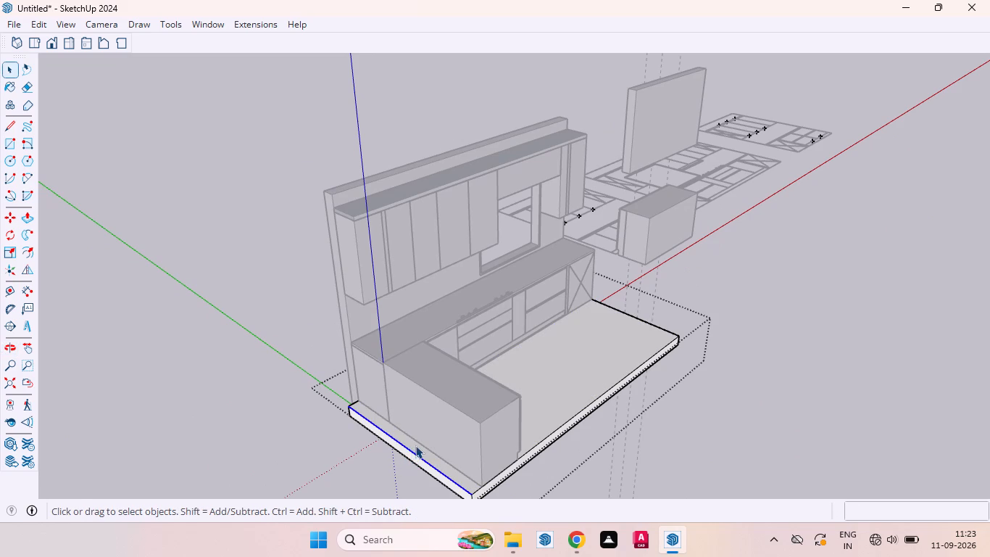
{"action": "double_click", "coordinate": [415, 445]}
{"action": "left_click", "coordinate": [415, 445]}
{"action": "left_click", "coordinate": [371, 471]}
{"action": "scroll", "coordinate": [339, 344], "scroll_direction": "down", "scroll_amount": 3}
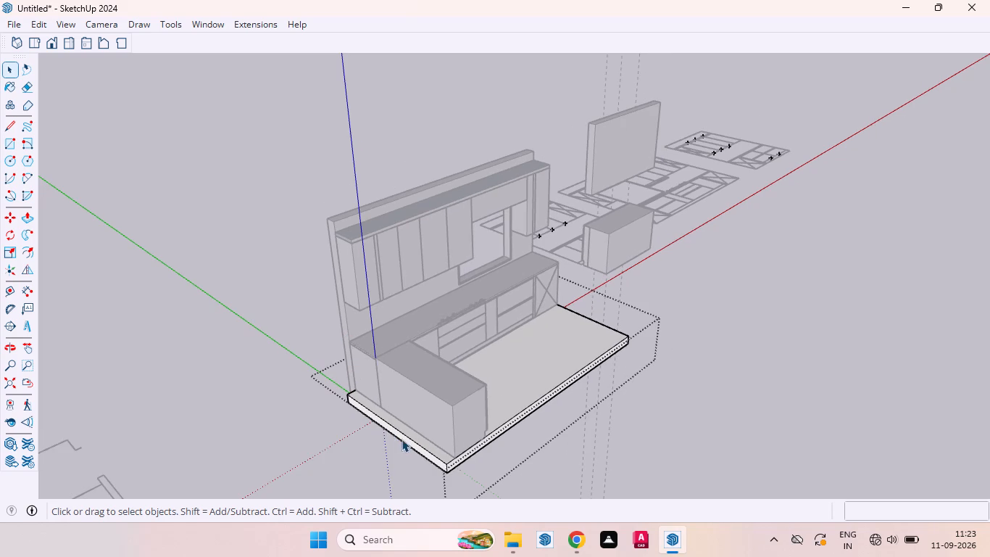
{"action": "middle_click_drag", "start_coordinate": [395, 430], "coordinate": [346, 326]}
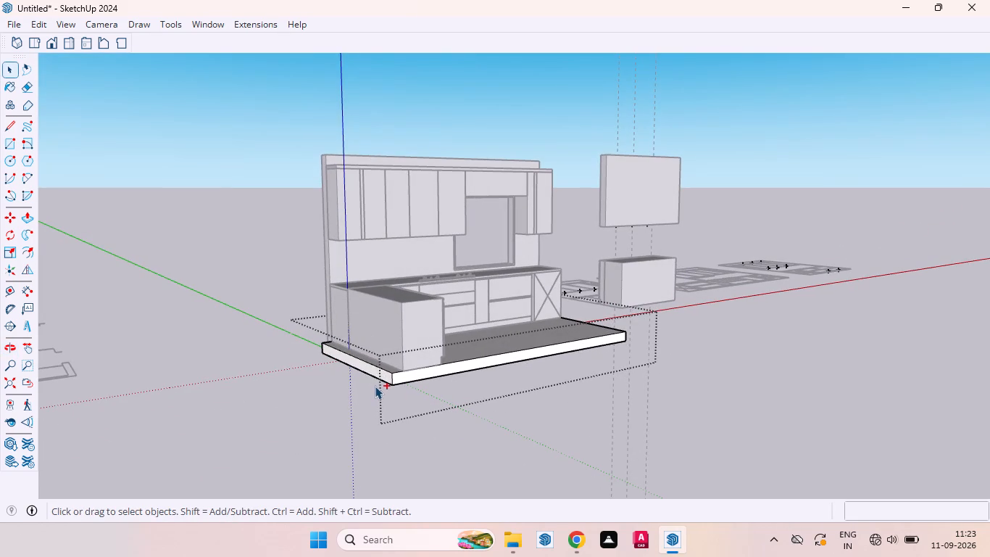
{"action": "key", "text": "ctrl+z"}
Extrude the floor slab's end face 6" outward with Push/Pull, keeping the strip separated from the original slab.
{"action": "key", "text": "p"}
{"action": "scroll", "coordinate": [398, 362], "scroll_direction": "up", "scroll_amount": 5}
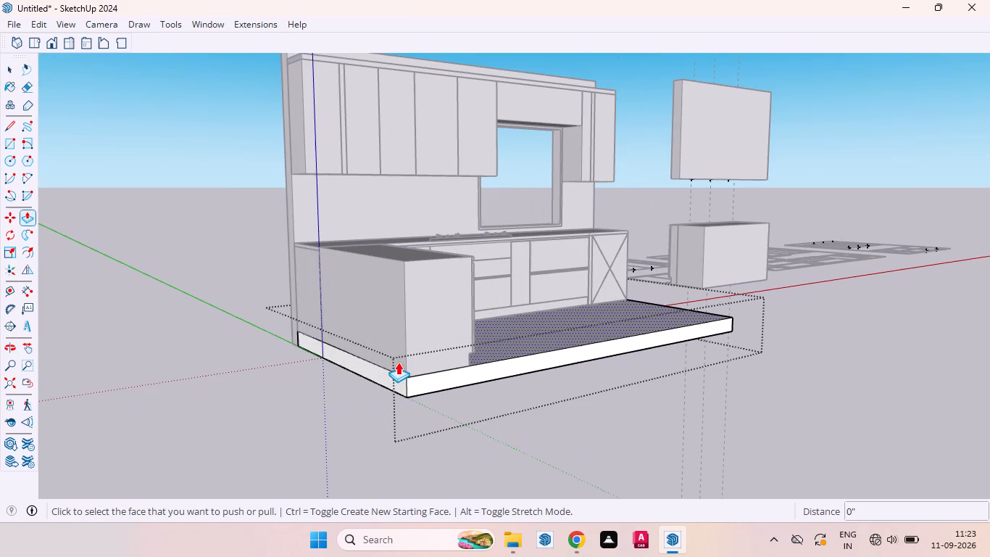
{"action": "left_click", "coordinate": [391, 379]}
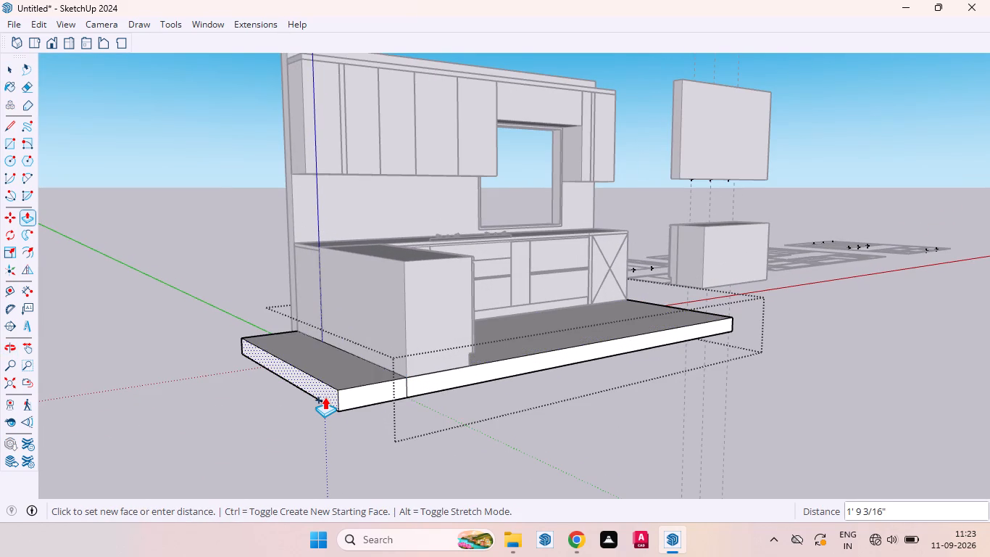
{"action": "key", "text": "6"}
{"action": "key", "text": "Return"}
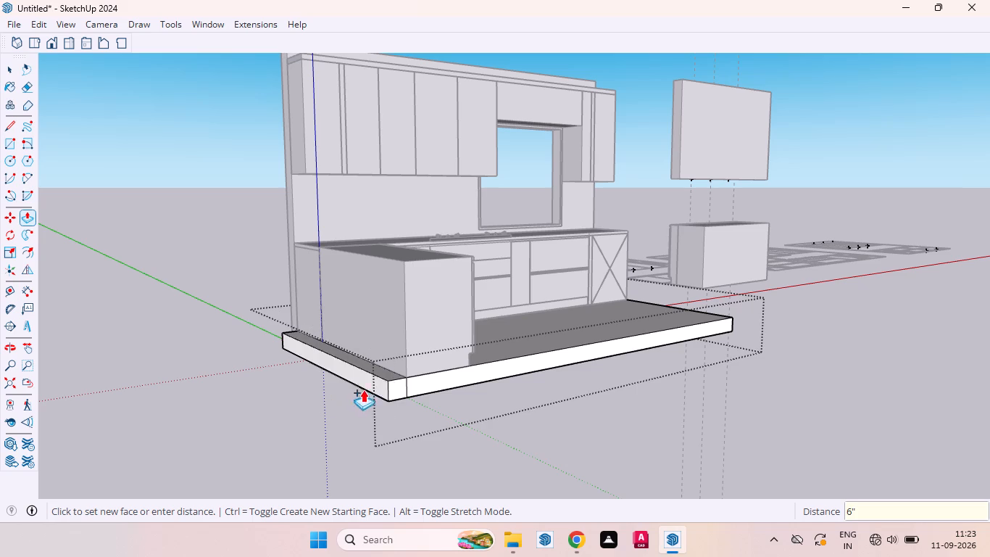
Pull the 6" floor strip's top face up 9' to form a side wall behind the base cabinet.
{"action": "middle_click_drag", "start_coordinate": [391, 375], "coordinate": [389, 519]}
{"action": "left_click", "coordinate": [364, 456]}
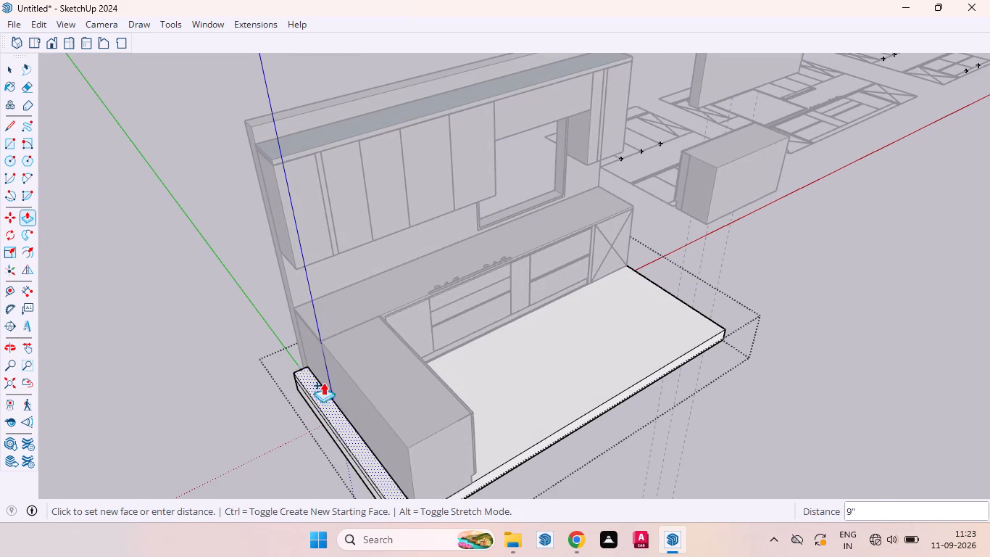
{"action": "left_click", "coordinate": [283, 117]}
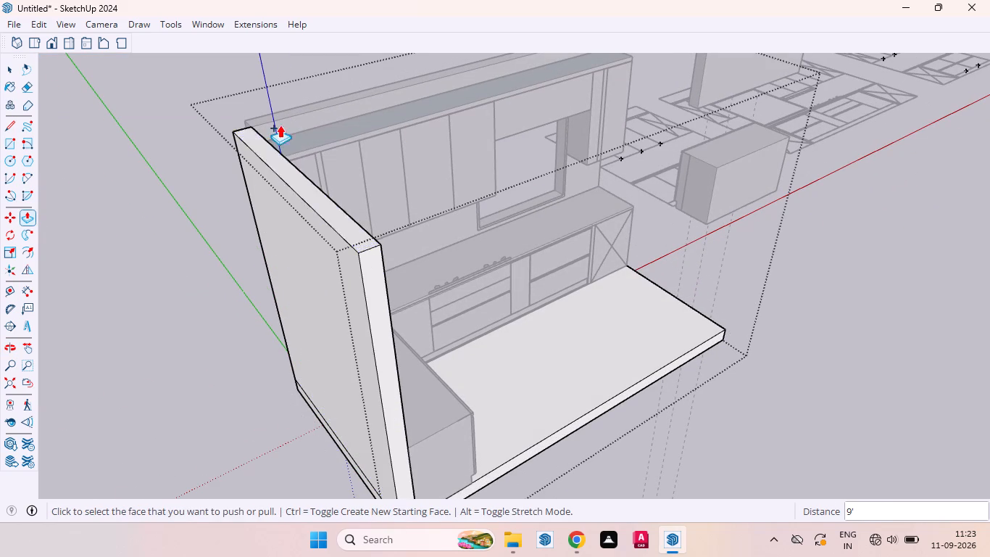
{"action": "key", "text": "space"}
Delete the short dividing line near the bottom of the side wall's narrow rear end face.
{"action": "scroll", "coordinate": [190, 266], "scroll_direction": "down", "scroll_amount": 4}
{"action": "middle_click_drag", "start_coordinate": [194, 263], "coordinate": [612, 268]}
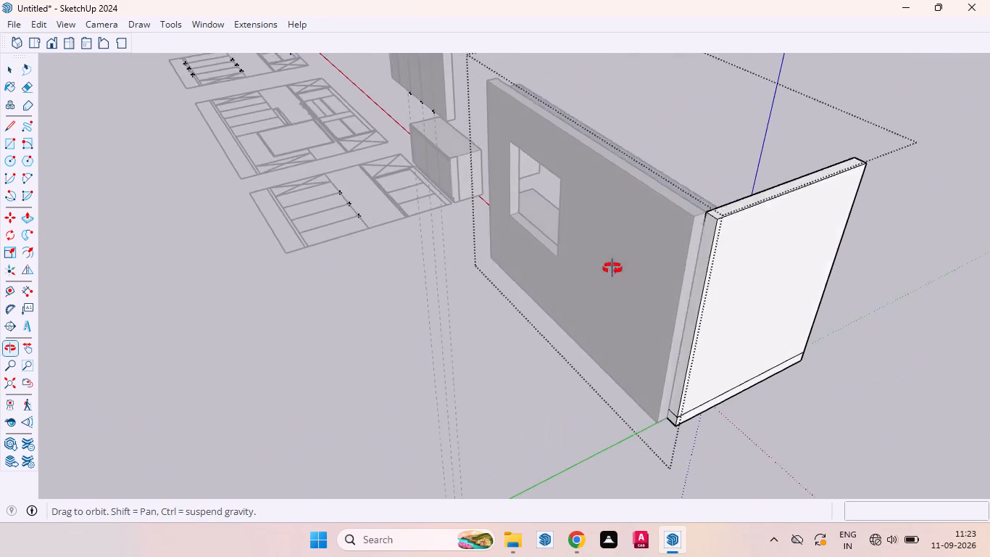
{"action": "middle_click_drag", "start_coordinate": [612, 268], "coordinate": [612, 270]}
{"action": "scroll", "coordinate": [683, 381], "scroll_direction": "up", "scroll_amount": 10}
{"action": "left_click", "coordinate": [658, 435]}
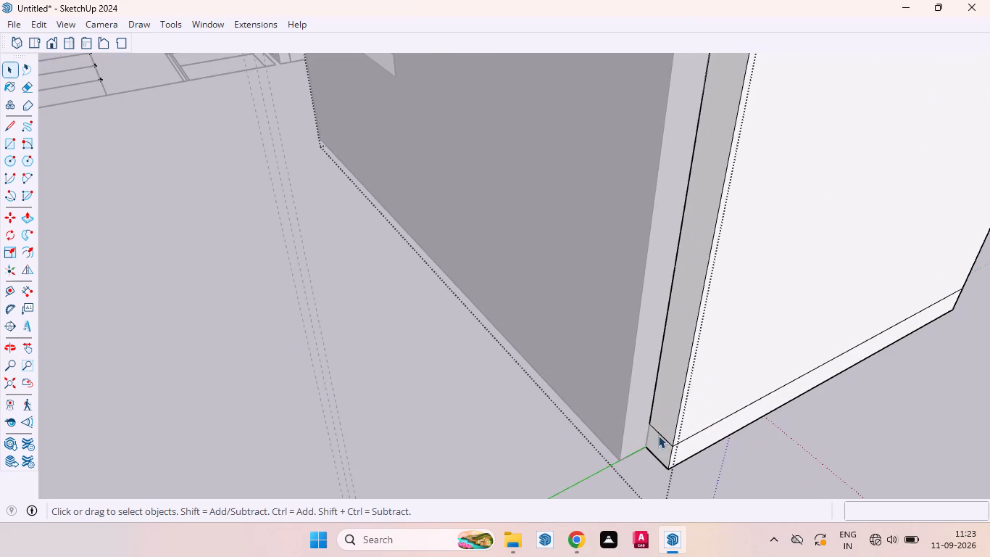
{"action": "key", "text": "Delete"}
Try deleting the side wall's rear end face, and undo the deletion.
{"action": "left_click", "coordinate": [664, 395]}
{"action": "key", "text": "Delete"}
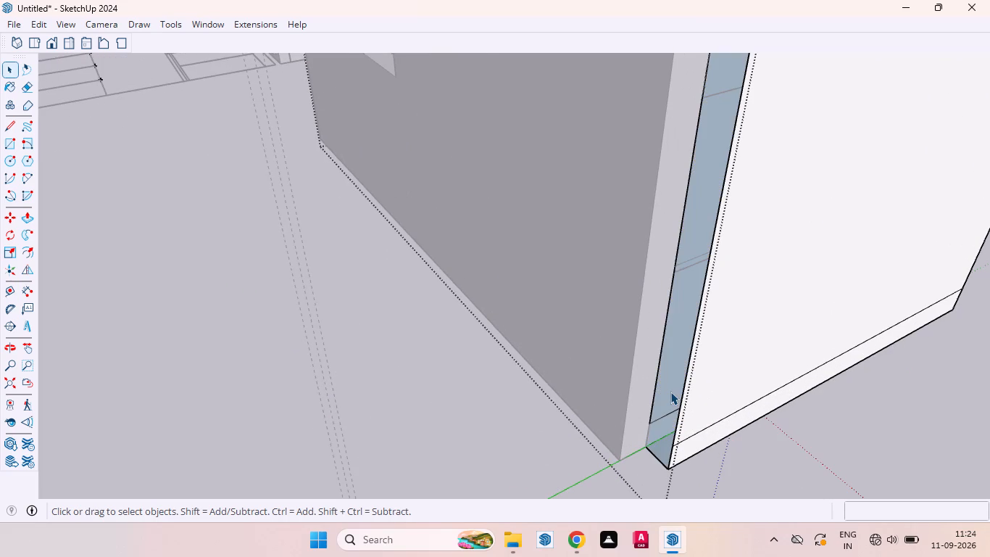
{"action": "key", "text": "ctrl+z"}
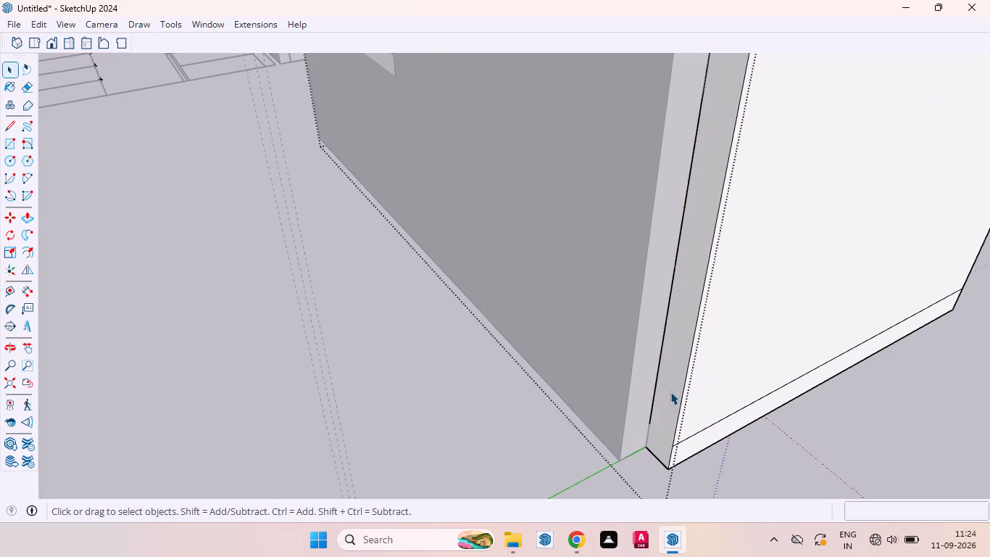
Extend the side wall's rear end face 6" to align with the window wall's outer face, and leave the group.
{"action": "key", "text": "p"}
{"action": "left_click", "coordinate": [677, 366]}
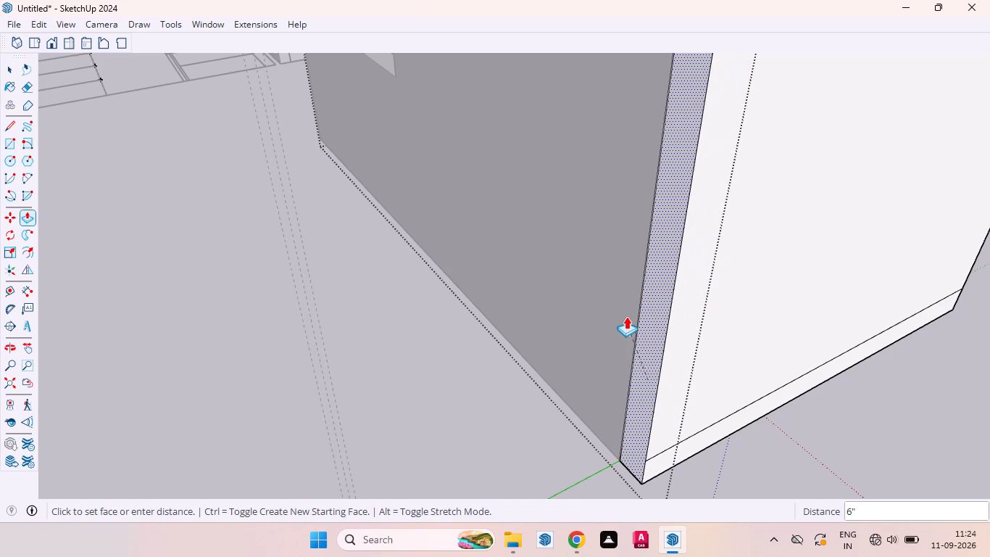
{"action": "left_click", "coordinate": [624, 302]}
{"action": "key", "text": "space"}
{"action": "left_click", "coordinate": [407, 431]}
Examine the kitchen assembly with its side wall, and the separate wall and base units beside the elevation drawings.
{"action": "scroll", "coordinate": [417, 418], "scroll_direction": "down", "scroll_amount": 4}
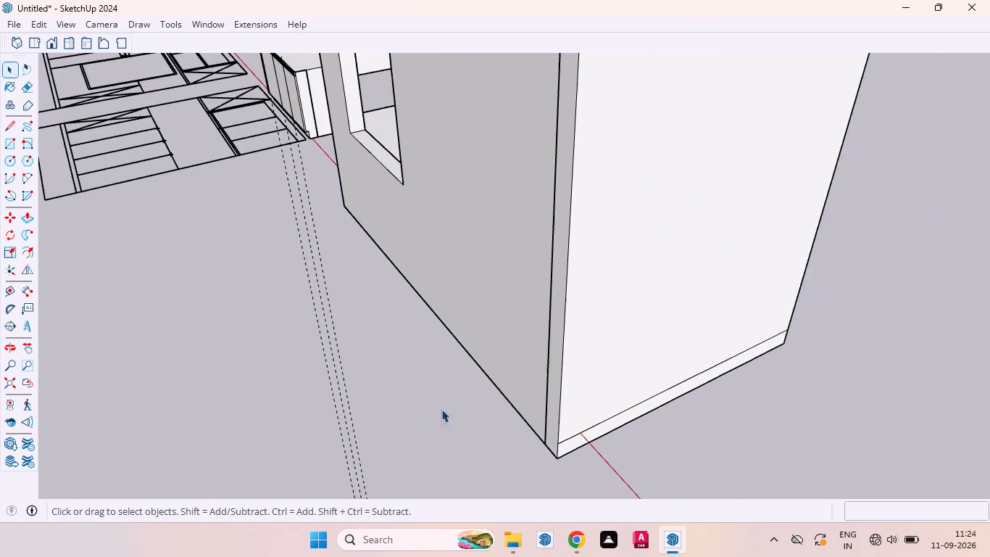
{"action": "scroll", "coordinate": [441, 409], "scroll_direction": "down", "scroll_amount": 6}
{"action": "scroll", "coordinate": [502, 508], "scroll_direction": "down", "scroll_amount": 5}
{"action": "middle_click_drag", "start_coordinate": [583, 339], "coordinate": [92, 308]}
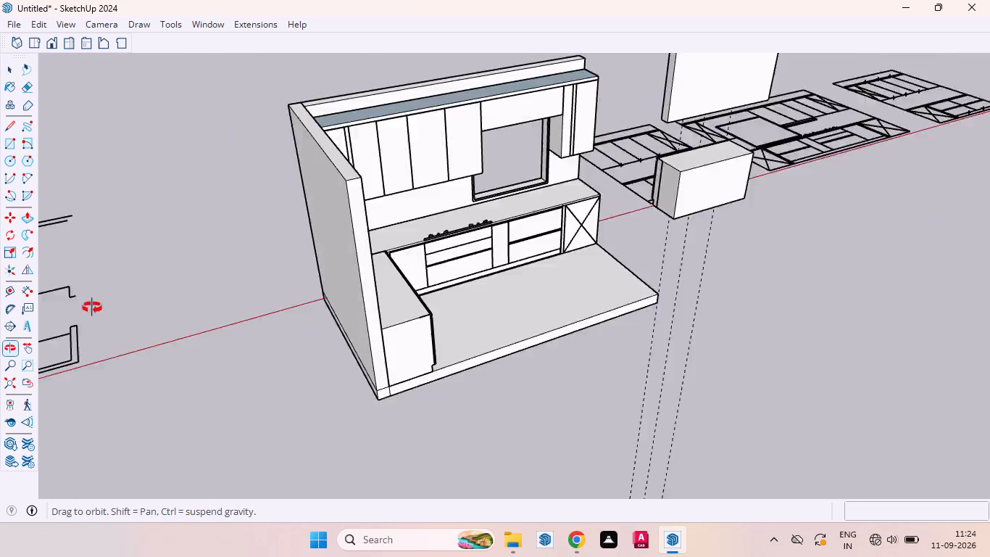
{"action": "middle_click_drag", "start_coordinate": [92, 308], "coordinate": [0, 252]}
{"action": "scroll", "coordinate": [380, 175], "scroll_direction": "up", "scroll_amount": 2}
{"action": "scroll", "coordinate": [372, 191], "scroll_direction": "down", "scroll_amount": 4}
{"action": "middle_click_drag", "start_coordinate": [421, 215], "coordinate": [335, 273]}
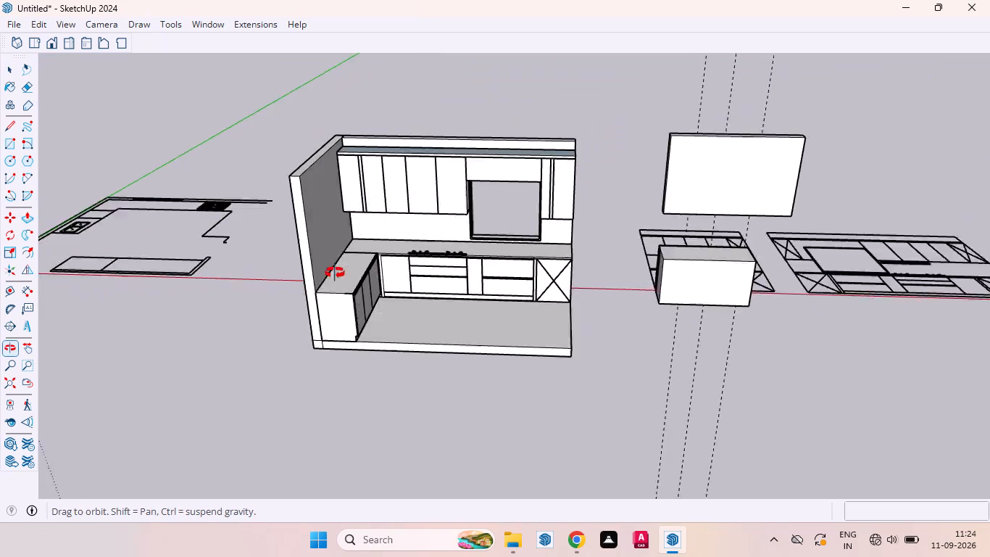
{"action": "middle_click_drag", "start_coordinate": [335, 273], "coordinate": [284, 276]}
{"action": "scroll", "coordinate": [320, 148], "scroll_direction": "up", "scroll_amount": 9}
{"action": "scroll", "coordinate": [326, 146], "scroll_direction": "down", "scroll_amount": 4}
{"action": "middle_click_drag", "start_coordinate": [349, 215], "coordinate": [365, 220]}
{"action": "scroll", "coordinate": [380, 160], "scroll_direction": "down", "scroll_amount": 4}
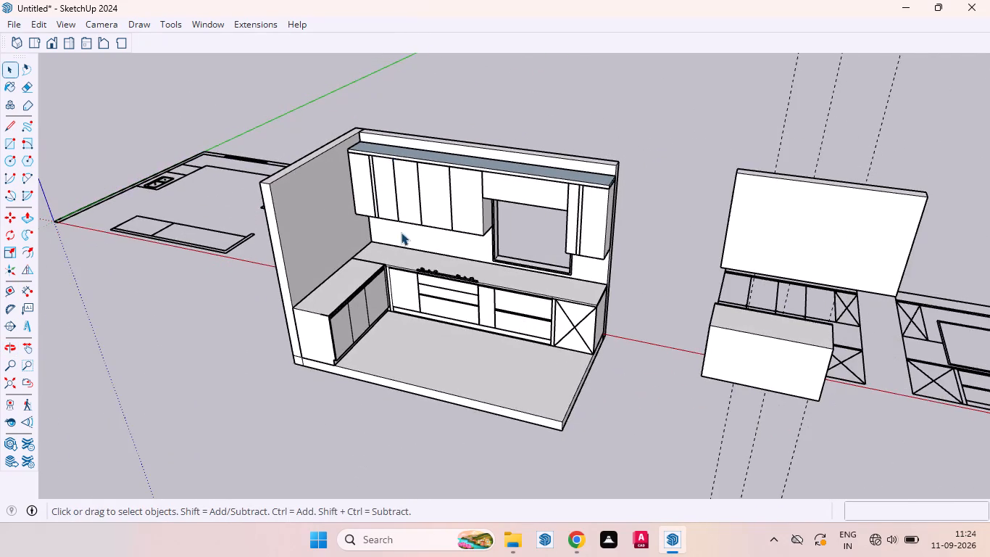
{"action": "scroll", "coordinate": [399, 228], "scroll_direction": "down", "scroll_amount": 4}
{"action": "middle_click_drag", "start_coordinate": [632, 228], "coordinate": [222, 257]}
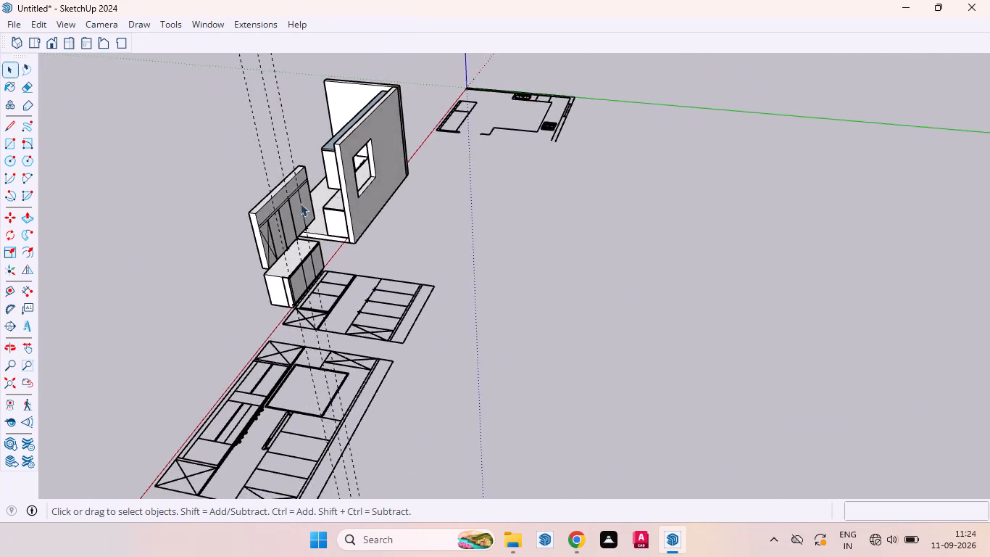
{"action": "scroll", "coordinate": [313, 196], "scroll_direction": "up", "scroll_amount": 6}
{"action": "scroll", "coordinate": [295, 233], "scroll_direction": "down", "scroll_amount": 5}
{"action": "middle_click_drag", "start_coordinate": [285, 289], "coordinate": [211, 262]}
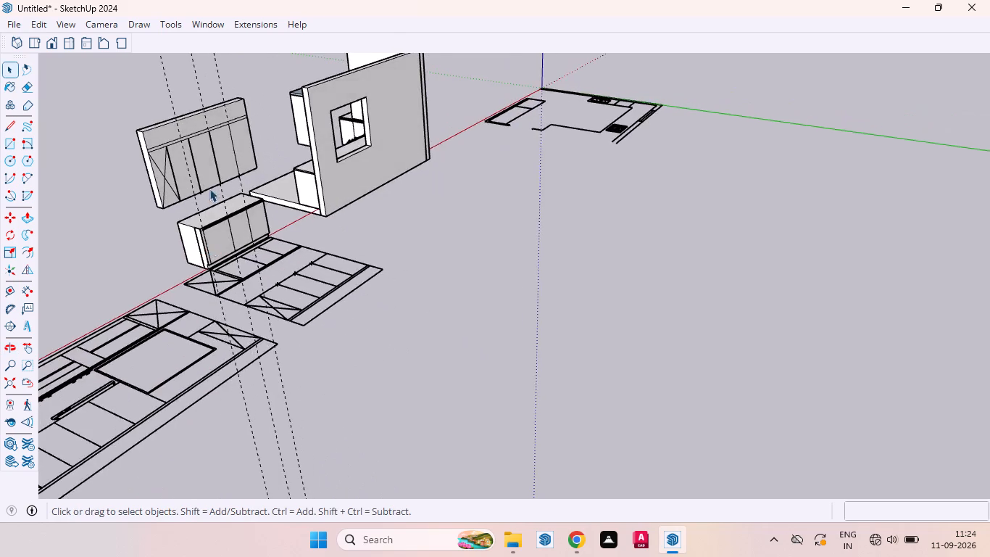
{"action": "scroll", "coordinate": [203, 185], "scroll_direction": "up", "scroll_amount": 5}
{"action": "middle_click_drag", "start_coordinate": [294, 238], "coordinate": [172, 281]}
{"action": "scroll", "coordinate": [577, 263], "scroll_direction": "down", "scroll_amount": 6}
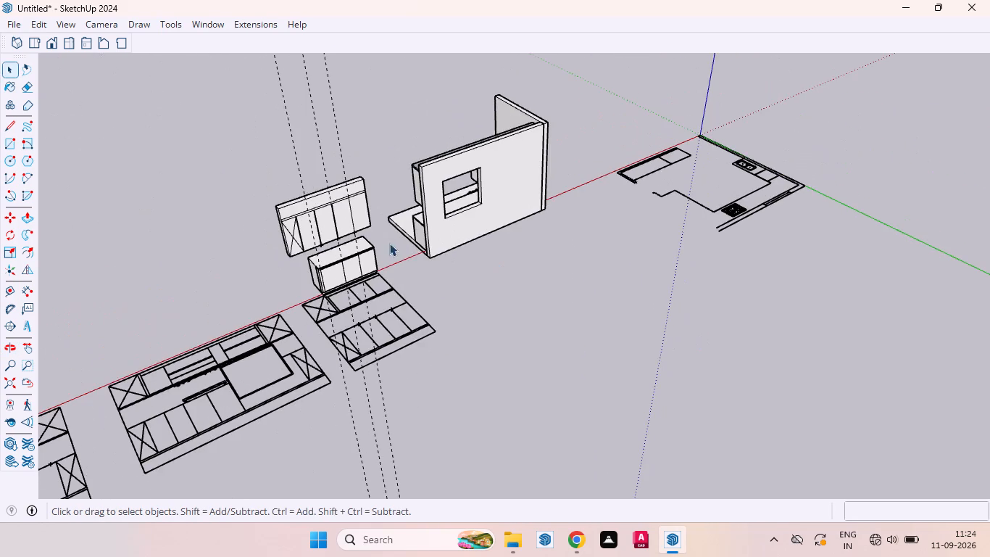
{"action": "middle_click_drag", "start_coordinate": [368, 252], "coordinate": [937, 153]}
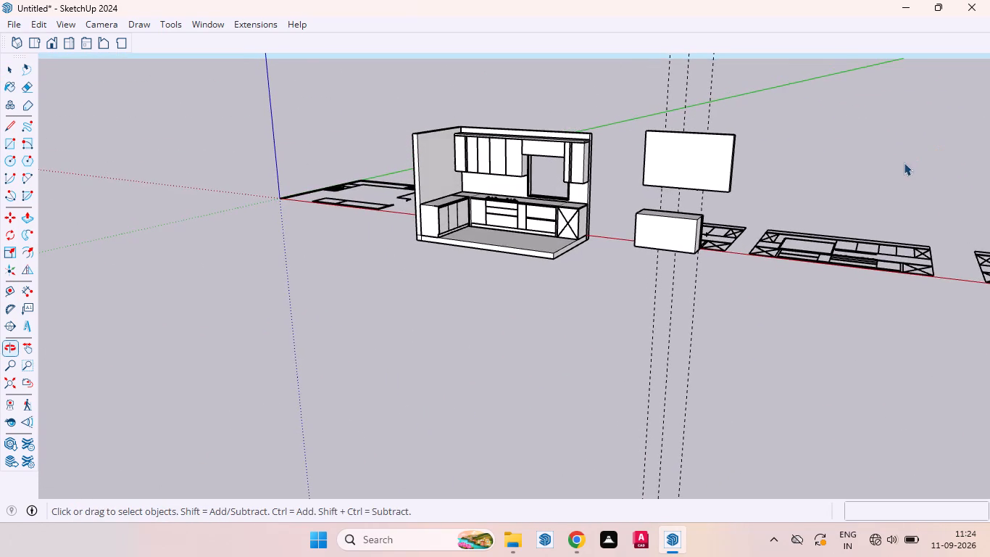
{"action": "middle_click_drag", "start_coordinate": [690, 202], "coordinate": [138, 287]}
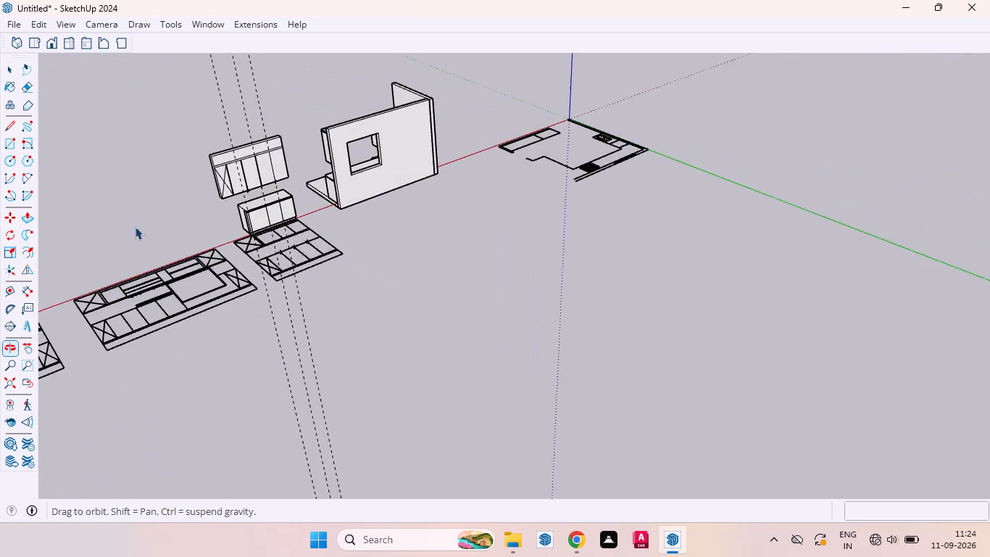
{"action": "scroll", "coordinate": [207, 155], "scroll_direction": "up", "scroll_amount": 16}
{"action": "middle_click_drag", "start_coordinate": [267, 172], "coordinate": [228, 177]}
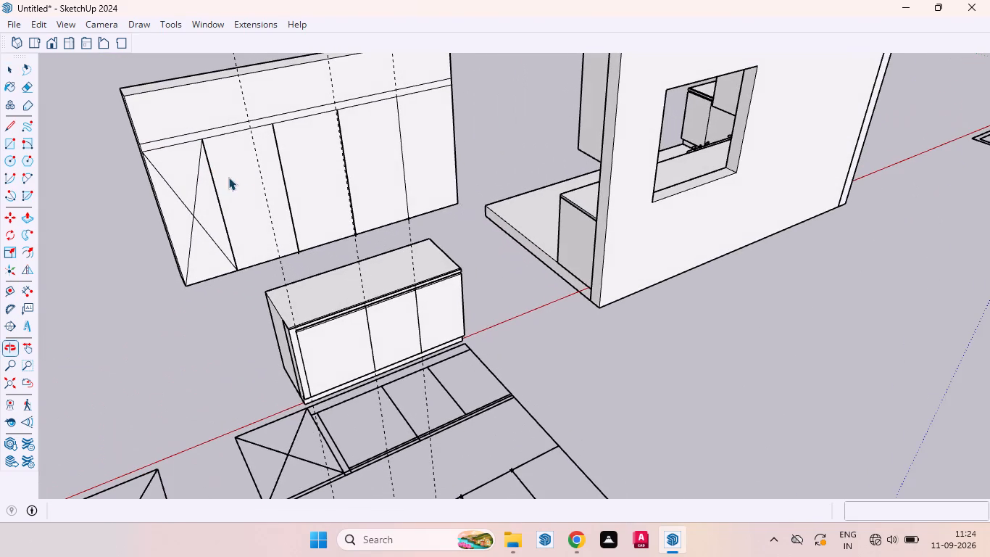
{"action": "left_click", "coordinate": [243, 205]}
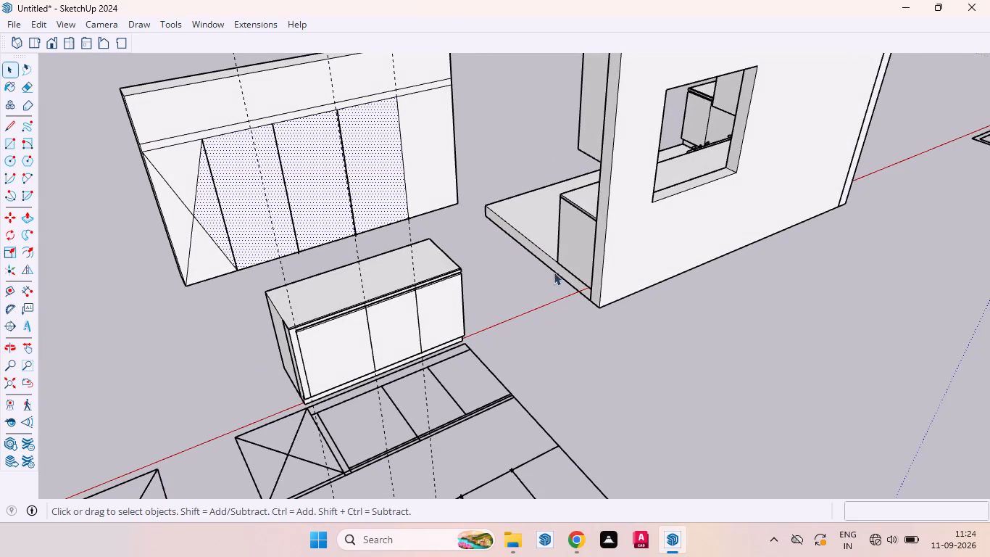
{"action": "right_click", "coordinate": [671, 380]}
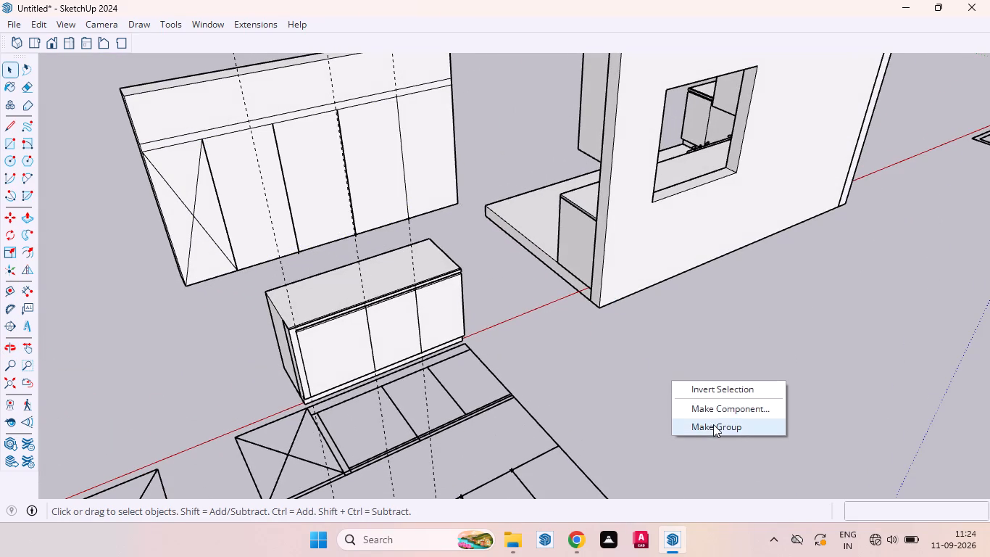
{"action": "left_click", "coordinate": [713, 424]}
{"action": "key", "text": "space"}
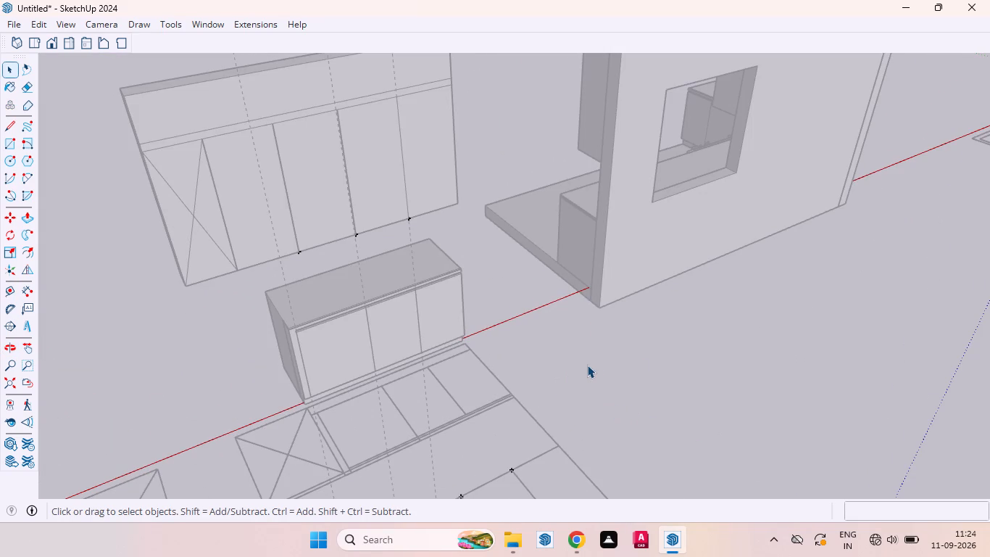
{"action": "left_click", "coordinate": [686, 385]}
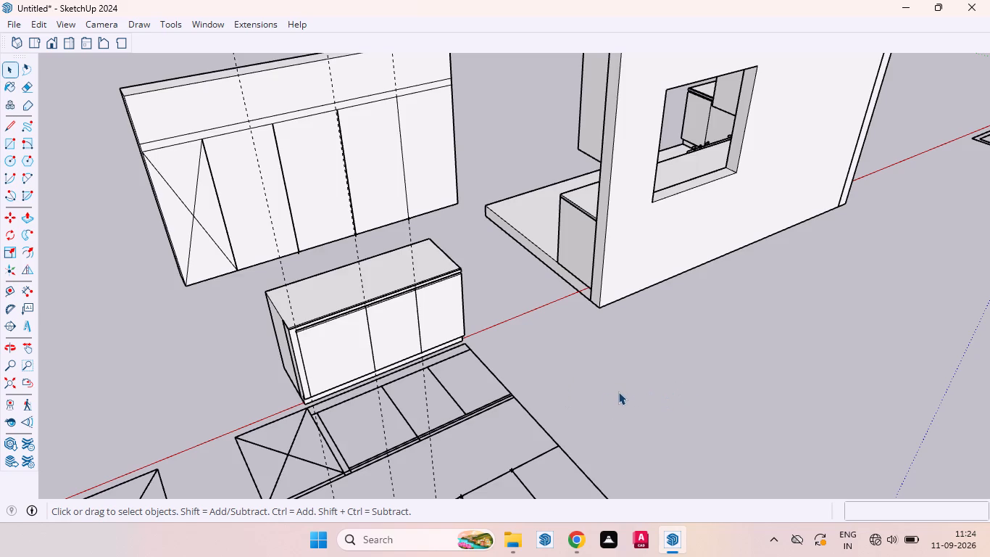
Place a guide along the edge between the wall unit's crossed panel and its adjacent door.
{"action": "key", "text": "t"}
{"action": "scroll", "coordinate": [201, 147], "scroll_direction": "up", "scroll_amount": 9}
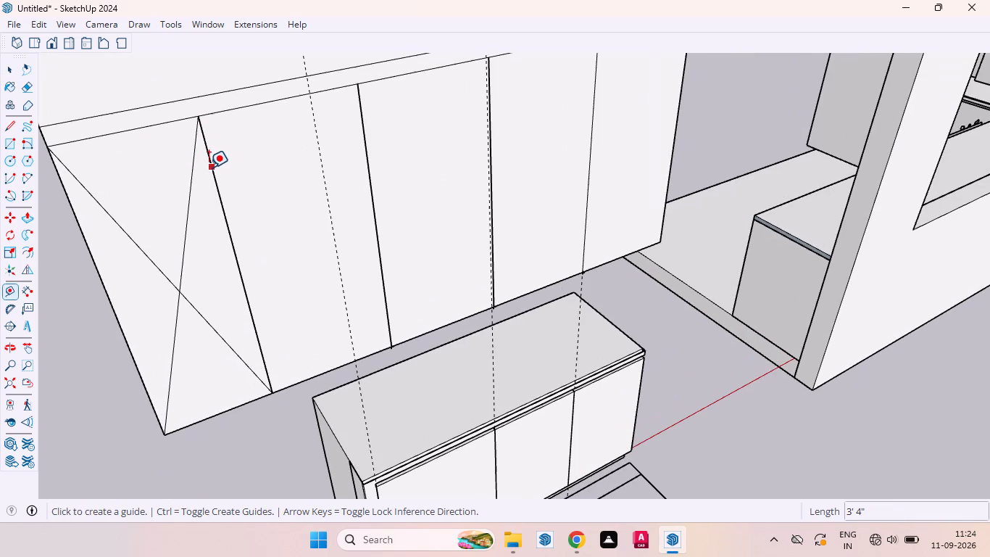
{"action": "left_click", "coordinate": [209, 168]}
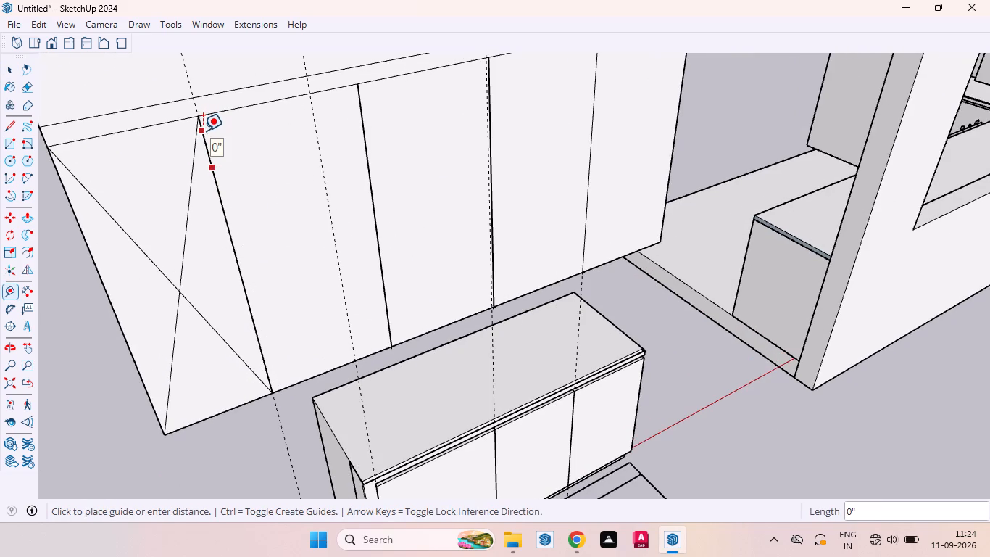
{"action": "left_click", "coordinate": [203, 131]}
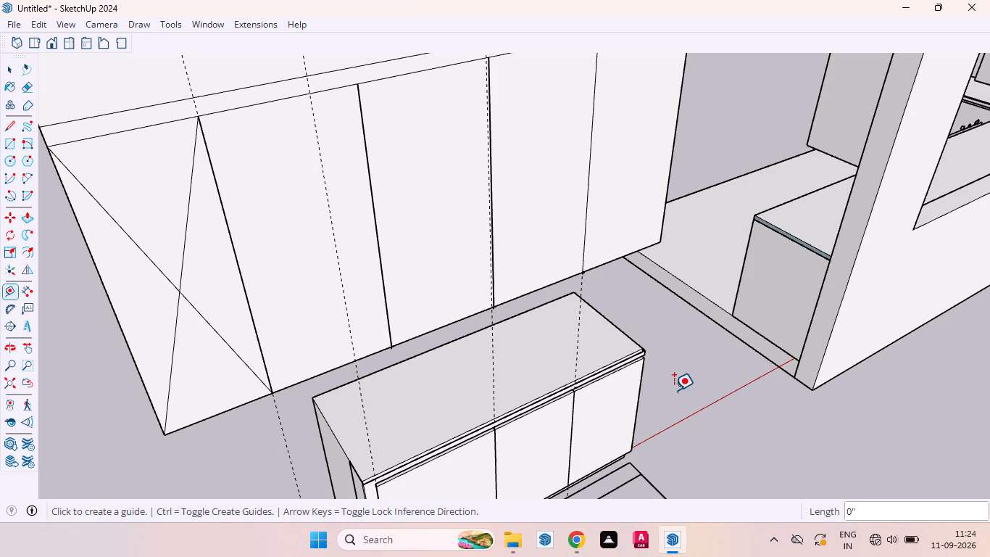
{"action": "key", "text": "space"}
Draw a 2" line along the guide from the crossed panel's inner top corner to the horizontal line above.
{"action": "key", "text": "l"}
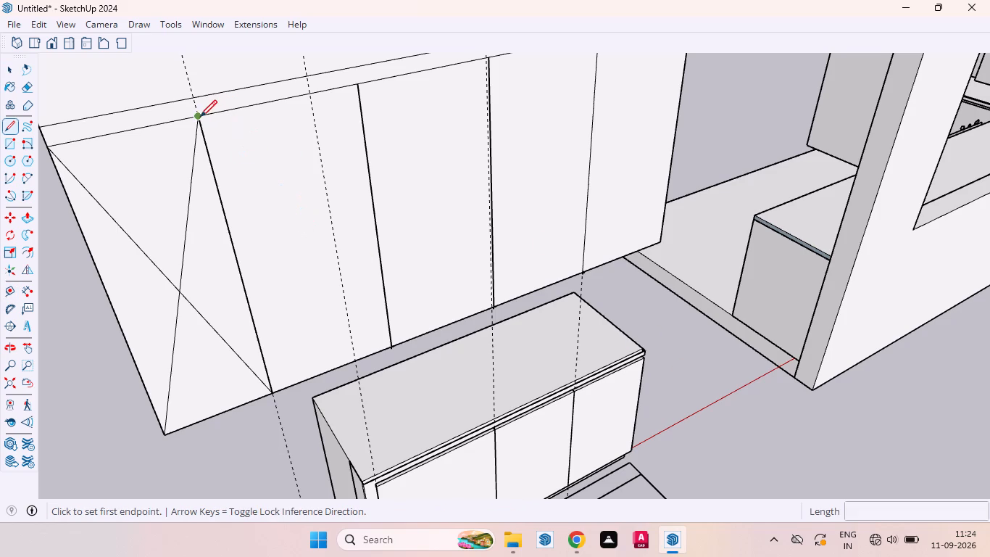
{"action": "left_click", "coordinate": [200, 117]}
{"action": "left_click", "coordinate": [193, 96]}
{"action": "key", "text": "space"}
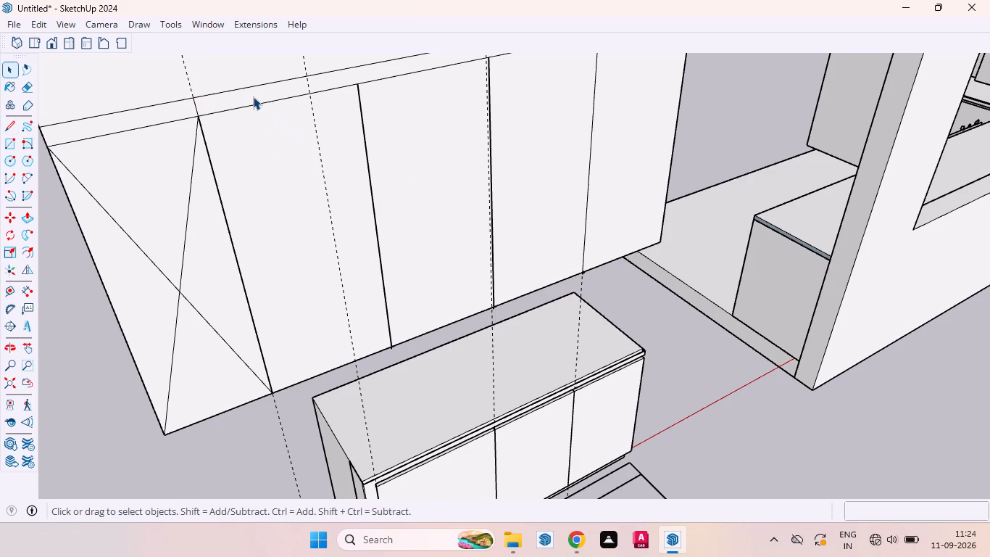
{"action": "left_click", "coordinate": [249, 94]}
{"action": "scroll", "coordinate": [373, 208], "scroll_direction": "down", "scroll_amount": 6}
{"action": "left_click", "coordinate": [684, 362]}
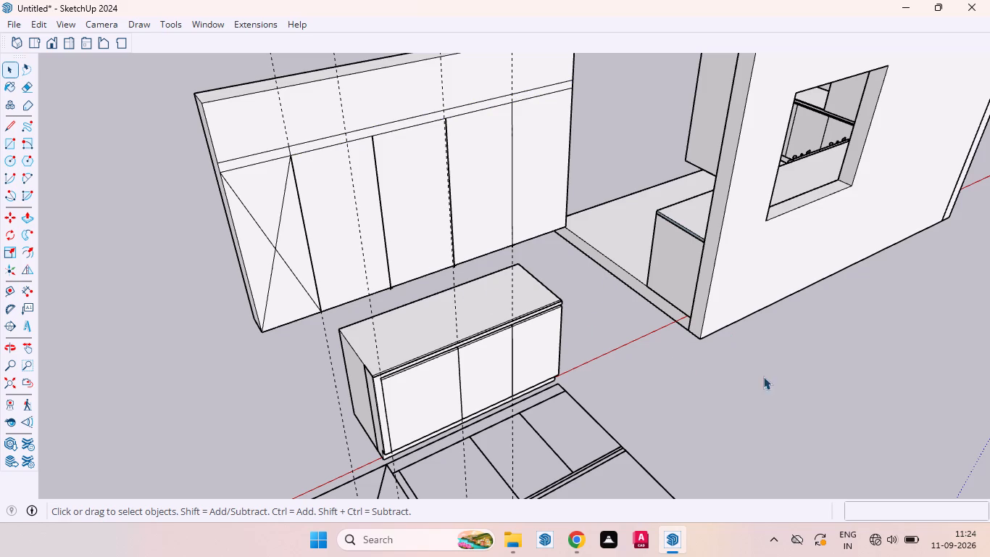
Make a new group and draw a 5' 11 1/2" by 3' 6" rectangle in it over the wall unit's four doors.
{"action": "right_click", "coordinate": [752, 400]}
{"action": "left_click", "coordinate": [800, 450]}
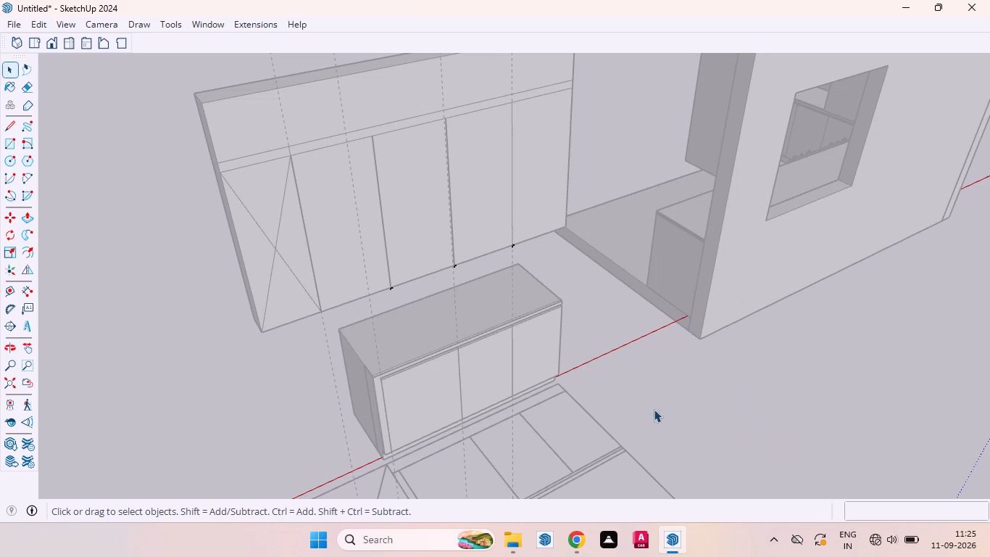
{"action": "key", "text": "r"}
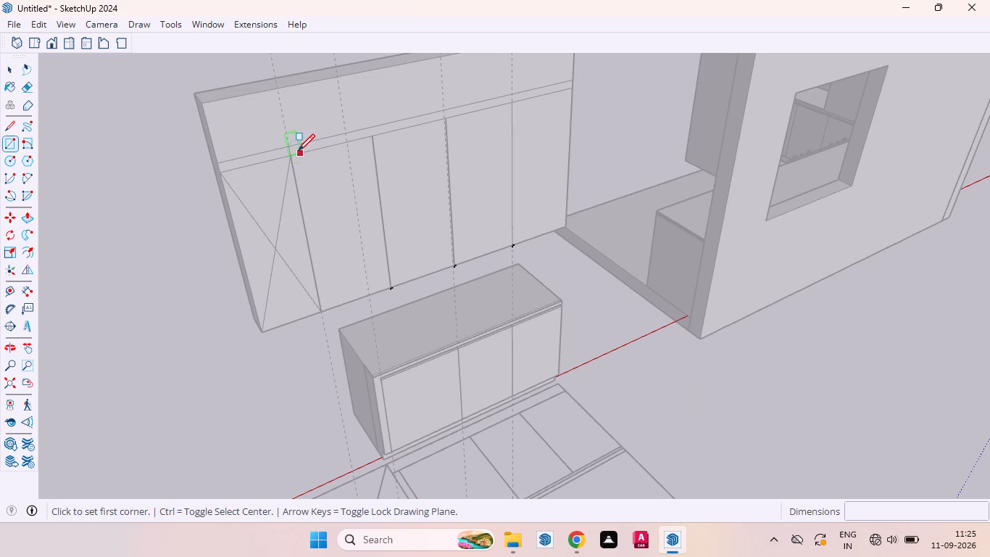
{"action": "left_click", "coordinate": [288, 144]}
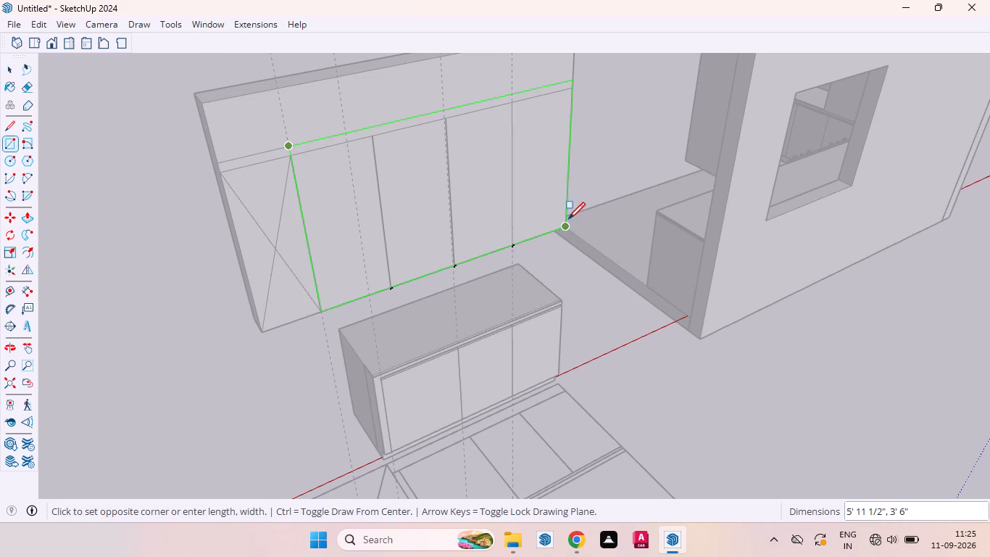
{"action": "left_click", "coordinate": [568, 219]}
{"action": "key", "text": "space"}
{"action": "left_click", "coordinate": [753, 400]}
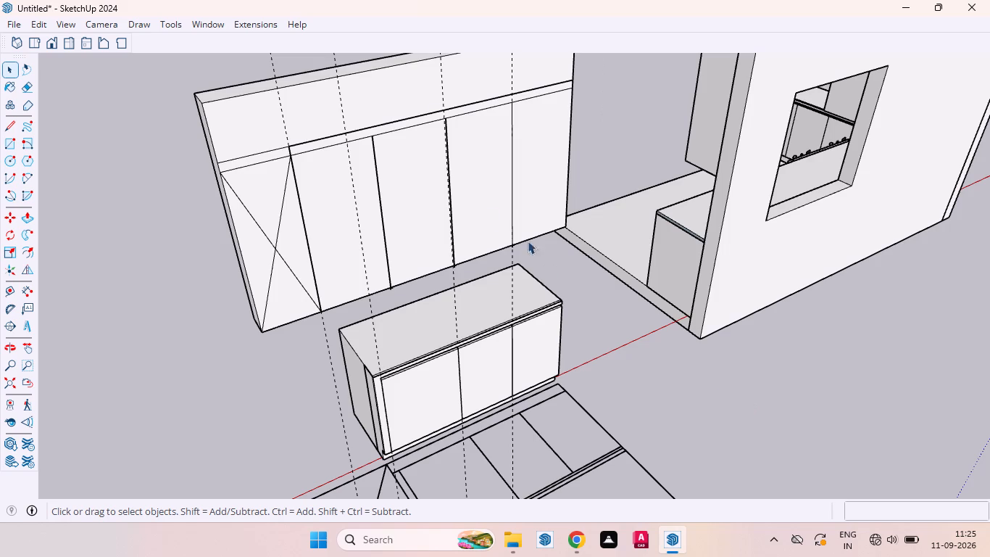
Check the door faces on the wall unit by selecting them, and inspect the unit from behind.
{"action": "left_click", "coordinate": [352, 203]}
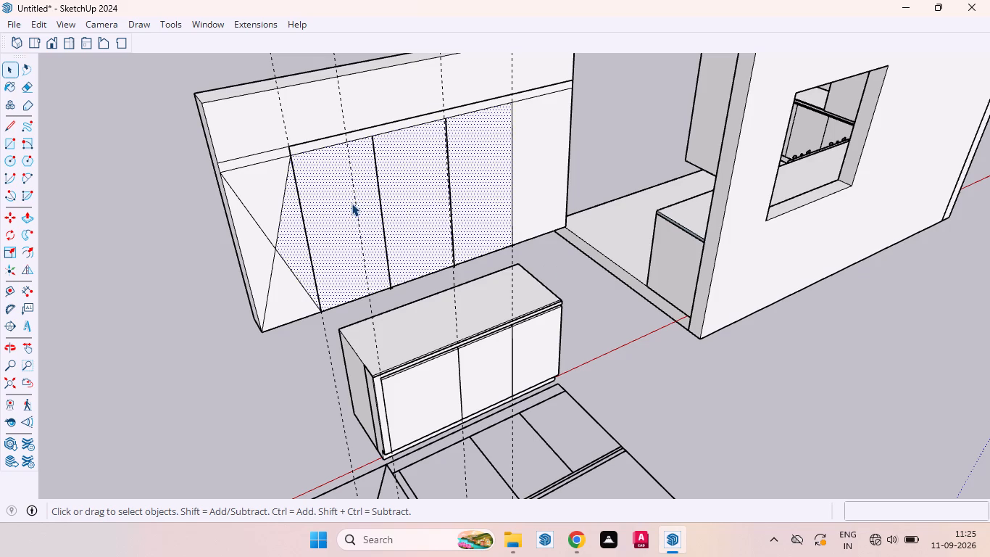
{"action": "left_click", "coordinate": [712, 374]}
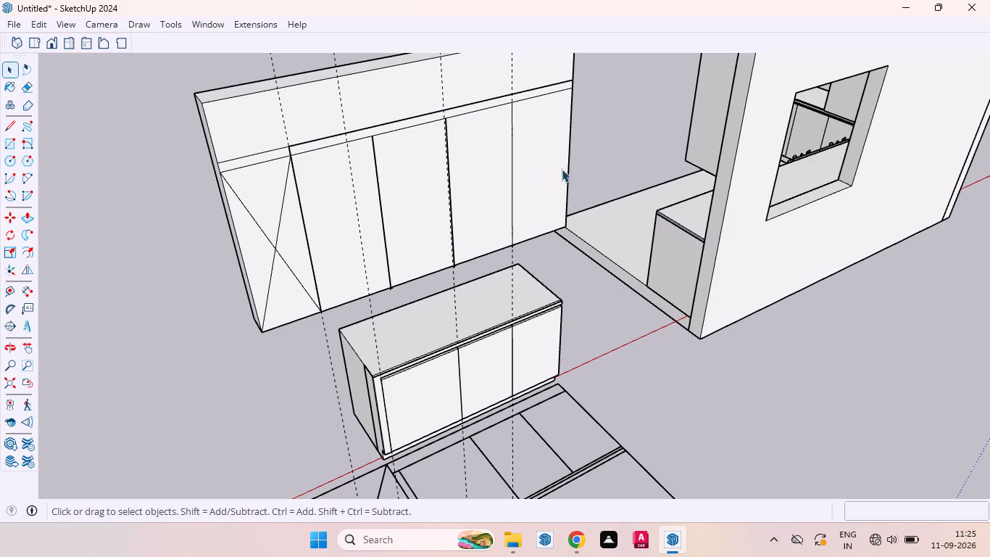
{"action": "left_click", "coordinate": [723, 390]}
{"action": "left_click", "coordinate": [554, 168]}
{"action": "left_click", "coordinate": [670, 360]}
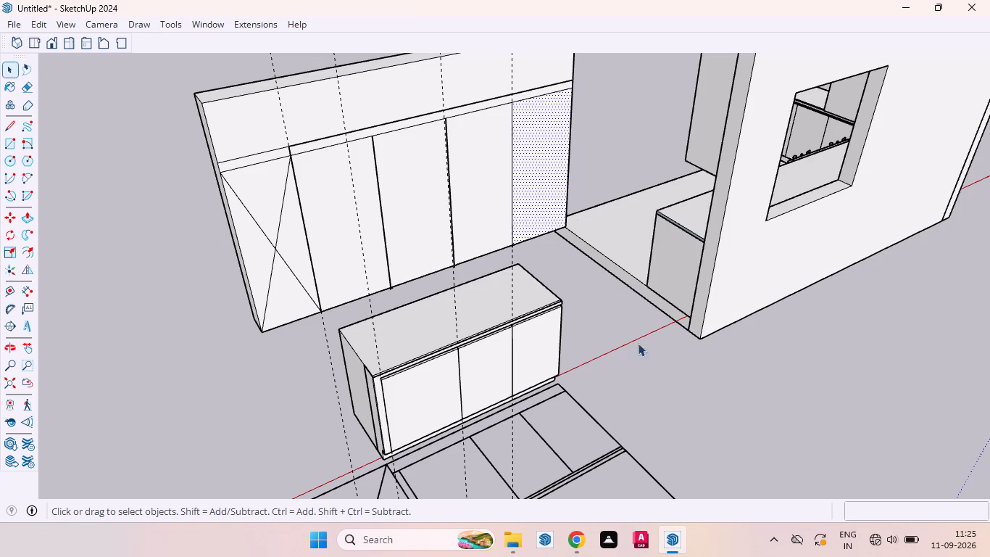
{"action": "left_click", "coordinate": [316, 141]}
{"action": "scroll", "coordinate": [343, 198], "scroll_direction": "down", "scroll_amount": 4}
{"action": "middle_click_drag", "start_coordinate": [320, 207], "coordinate": [733, 203]}
{"action": "scroll", "coordinate": [396, 286], "scroll_direction": "down", "scroll_amount": 5}
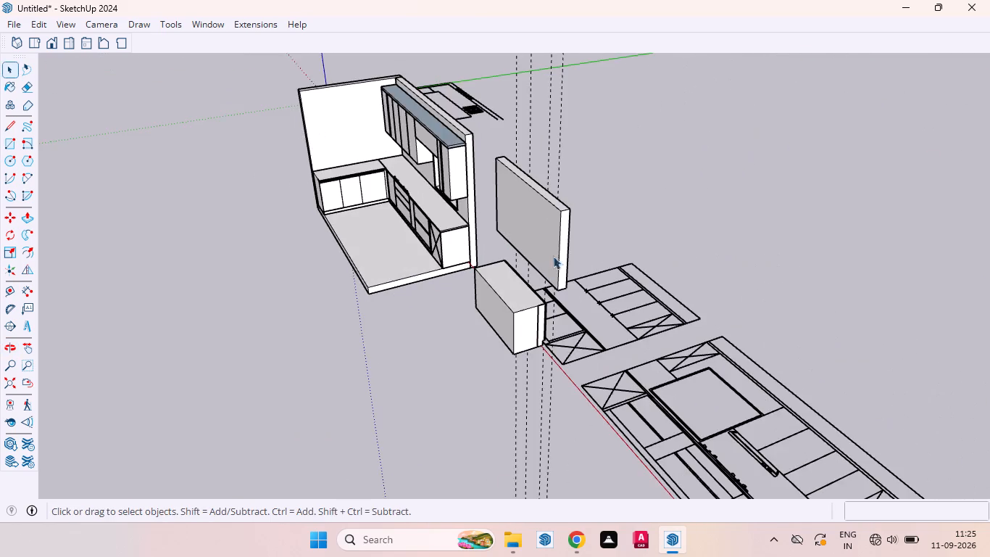
{"action": "middle_click_drag", "start_coordinate": [529, 270], "coordinate": [296, 271]}
Make another group and draw a 5' 11 1/2" by 3' 6" rectangle in it over the wall unit's four doors.
{"action": "right_click", "coordinate": [469, 276]}
{"action": "left_click", "coordinate": [502, 329]}
{"action": "scroll", "coordinate": [659, 314], "scroll_direction": "down", "scroll_amount": 3}
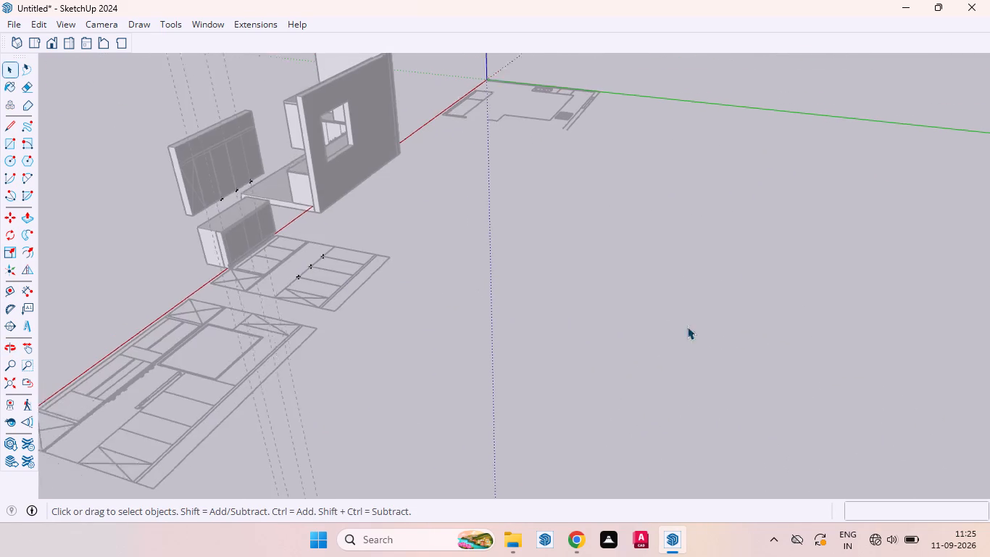
{"action": "scroll", "coordinate": [687, 326], "scroll_direction": "down", "scroll_amount": 3}
{"action": "scroll", "coordinate": [327, 178], "scroll_direction": "up", "scroll_amount": 10}
{"action": "middle_click_drag", "start_coordinate": [362, 221], "coordinate": [222, 209]}
{"action": "scroll", "coordinate": [437, 251], "scroll_direction": "down", "scroll_amount": 6}
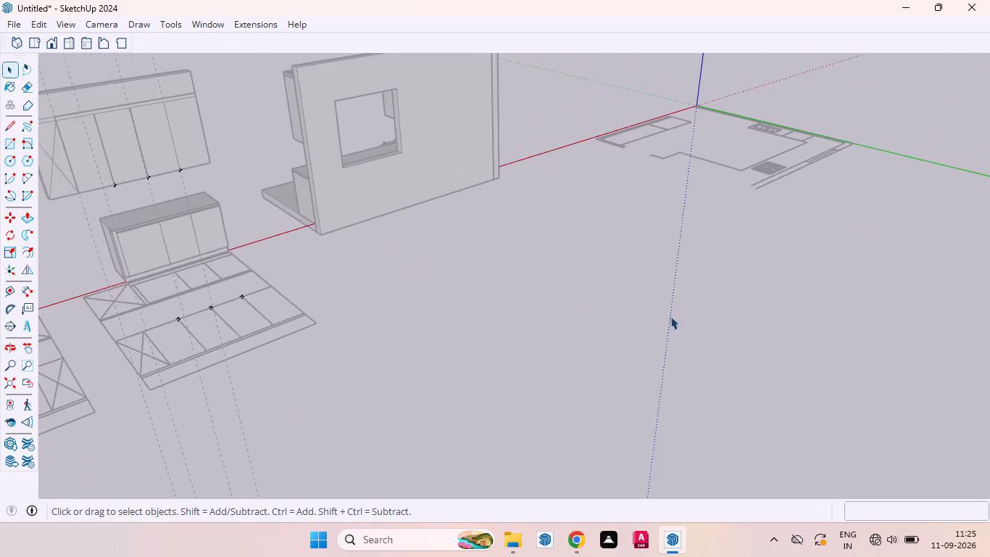
{"action": "scroll", "coordinate": [567, 337], "scroll_direction": "down", "scroll_amount": 7}
{"action": "key", "text": "r"}
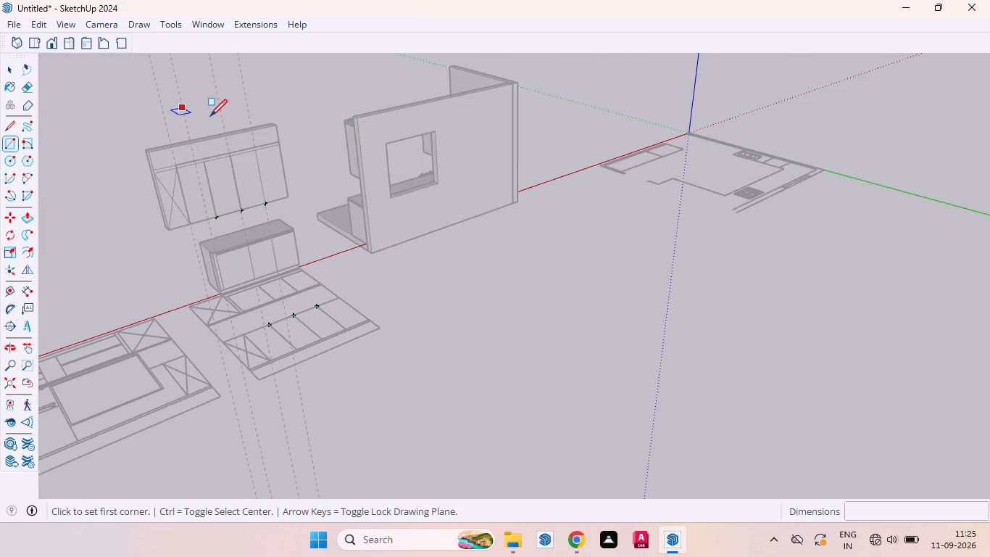
{"action": "scroll", "coordinate": [212, 112], "scroll_direction": "up", "scroll_amount": 20}
{"action": "scroll", "coordinate": [212, 112], "scroll_direction": "up", "scroll_amount": 1}
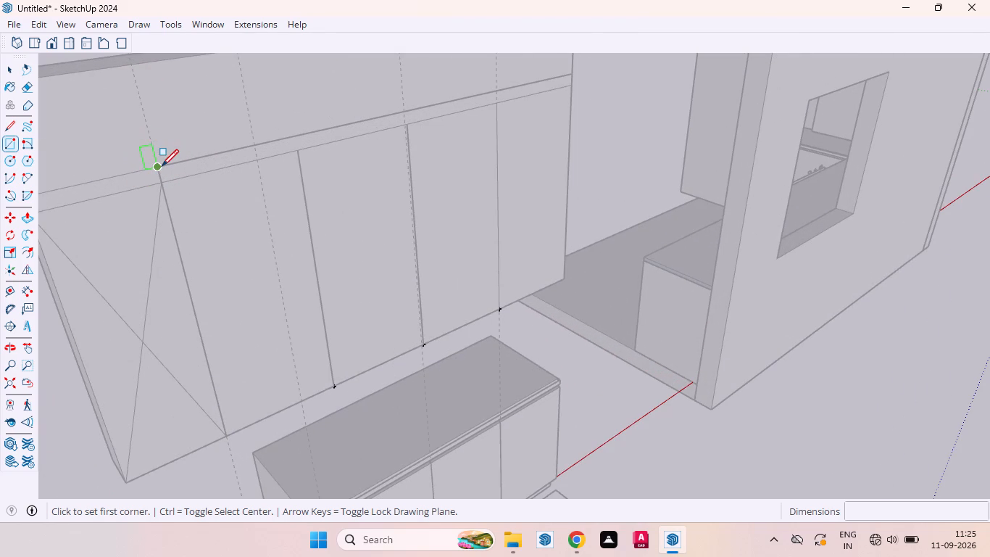
{"action": "left_click", "coordinate": [162, 166]}
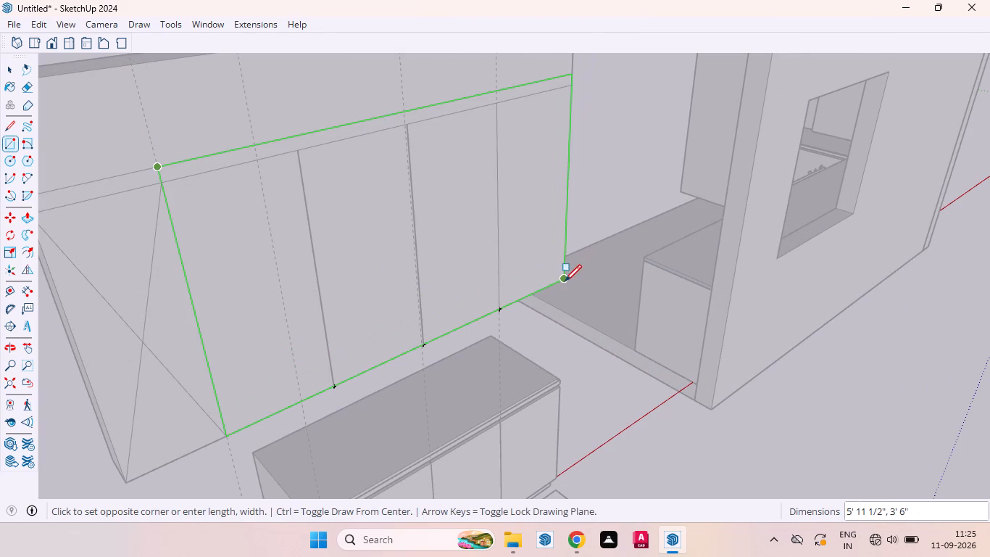
{"action": "left_click", "coordinate": [565, 281]}
{"action": "key", "text": "space"}
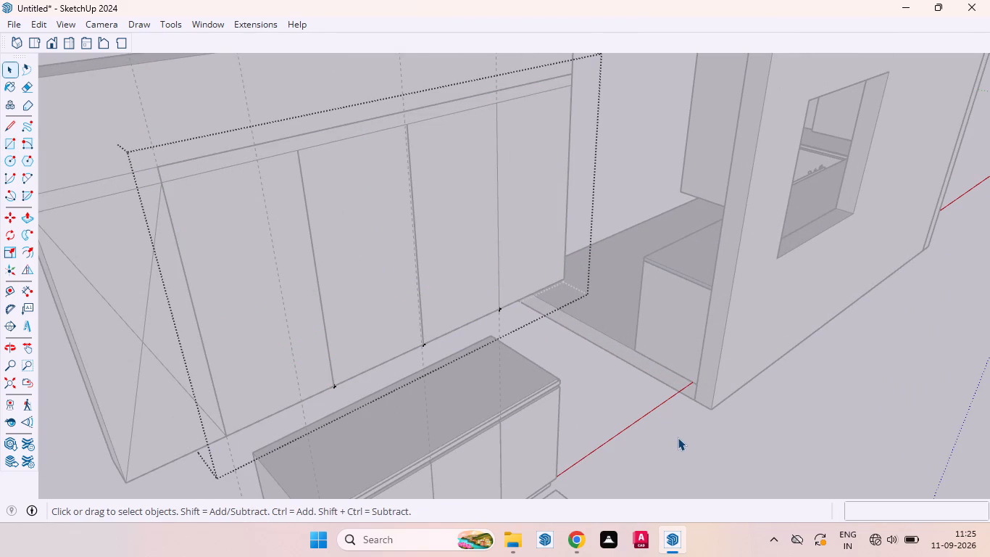
{"action": "left_click", "coordinate": [683, 443]}
Inspect the wall unit's door faces, back face and end edge from the front and behind.
{"action": "left_click", "coordinate": [539, 226]}
{"action": "left_click", "coordinate": [610, 388]}
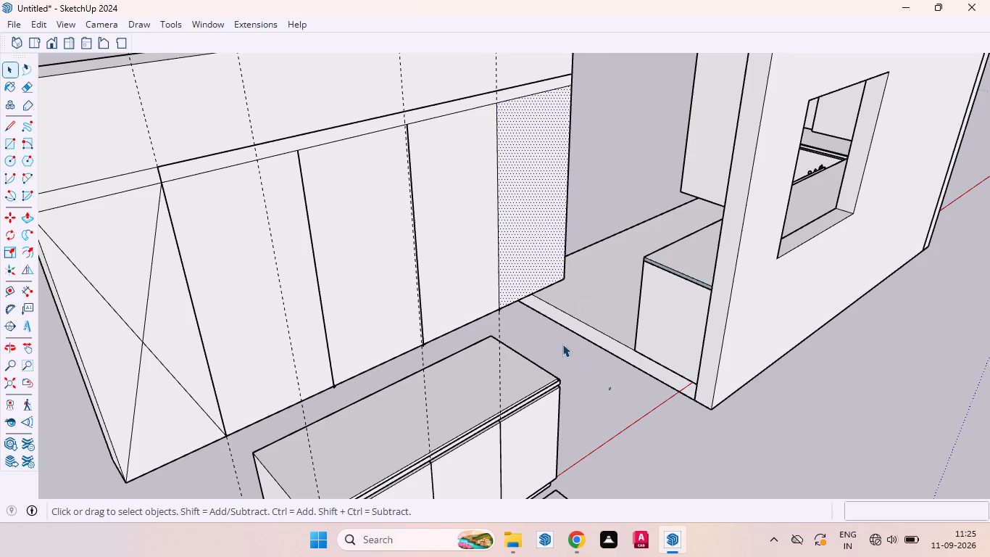
{"action": "scroll", "coordinate": [589, 239], "scroll_direction": "down", "scroll_amount": 10}
{"action": "scroll", "coordinate": [568, 210], "scroll_direction": "up", "scroll_amount": 11}
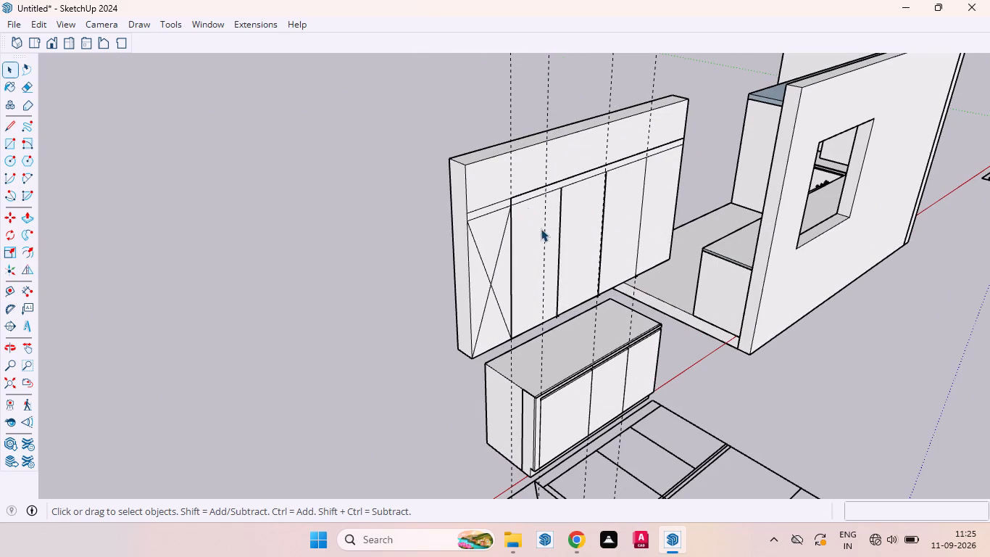
{"action": "middle_click_drag", "start_coordinate": [505, 215], "coordinate": [815, 231]}
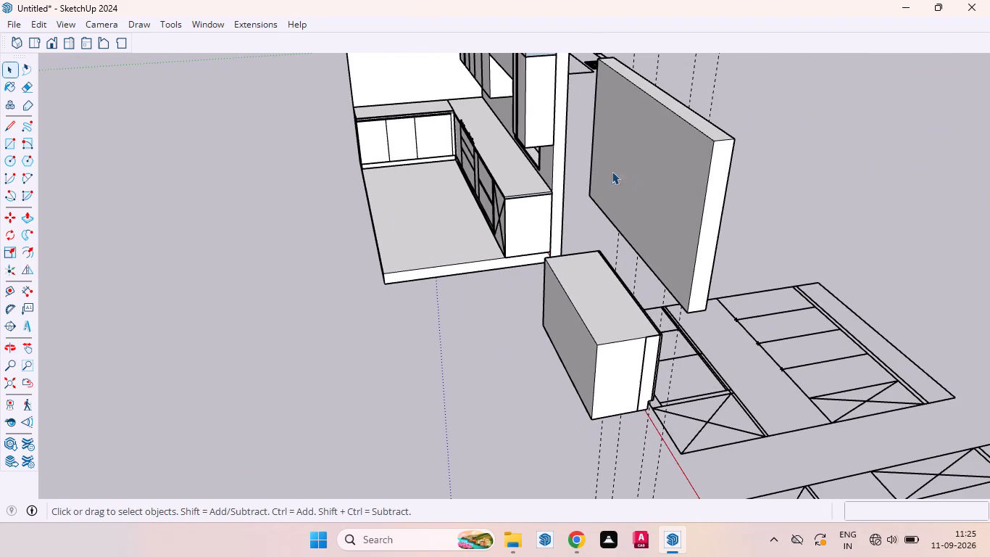
{"action": "left_click", "coordinate": [594, 165]}
{"action": "left_click", "coordinate": [622, 177]}
{"action": "middle_click_drag", "start_coordinate": [628, 207], "coordinate": [349, 236]}
{"action": "left_click", "coordinate": [537, 273]}
{"action": "left_click", "coordinate": [494, 226]}
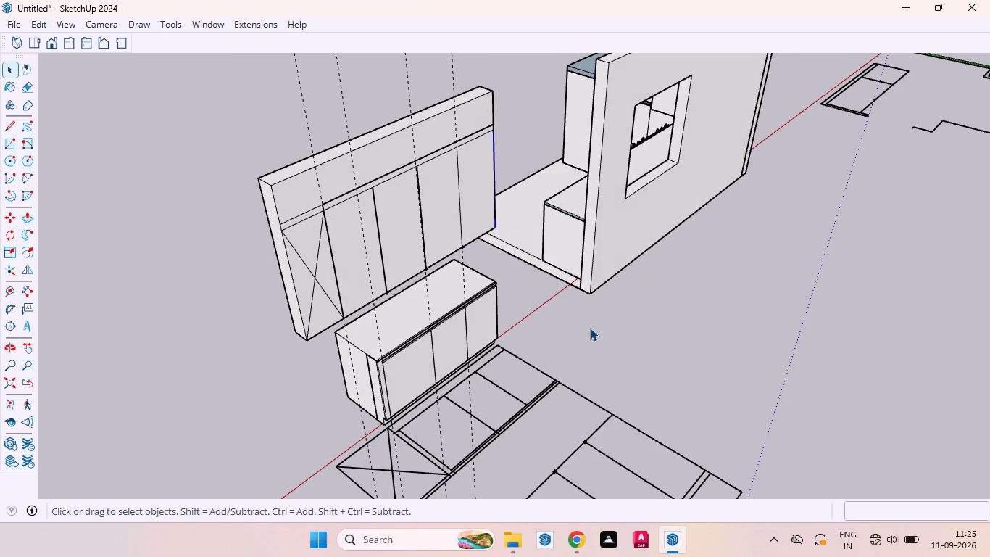
{"action": "left_click", "coordinate": [460, 210]}
{"action": "left_click", "coordinate": [583, 325]}
Delete the four vertical guides running through the separate wall and base units.
{"action": "scroll", "coordinate": [546, 258], "scroll_direction": "down", "scroll_amount": 4}
{"action": "left_click_drag", "start_coordinate": [507, 116], "coordinate": [324, 82]}
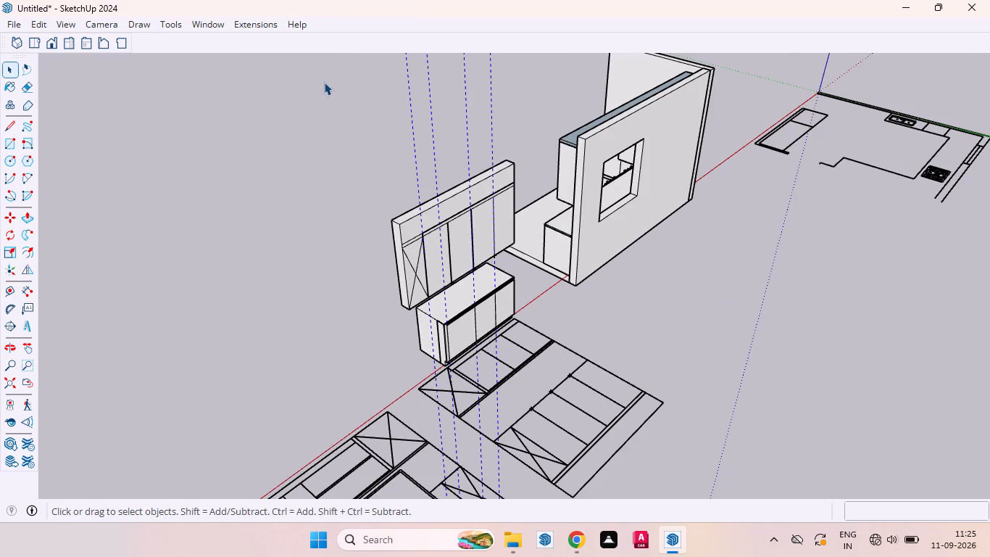
{"action": "key", "text": "Delete"}
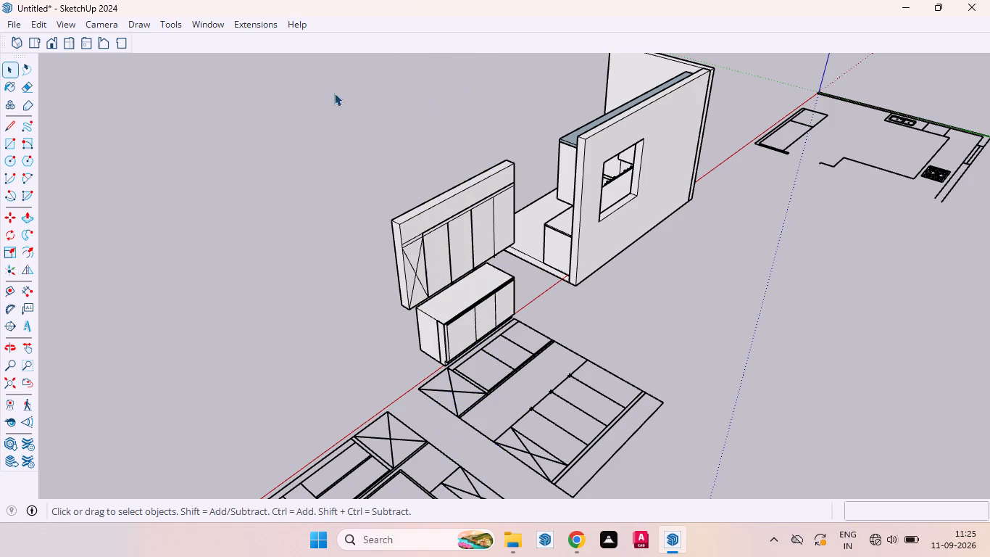
Examine the separate wall unit's front and check the extent of its door face by selecting it.
{"action": "scroll", "coordinate": [413, 193], "scroll_direction": "up", "scroll_amount": 10}
{"action": "middle_click_drag", "start_coordinate": [509, 294], "coordinate": [413, 255]}
{"action": "scroll", "coordinate": [427, 212], "scroll_direction": "down", "scroll_amount": 6}
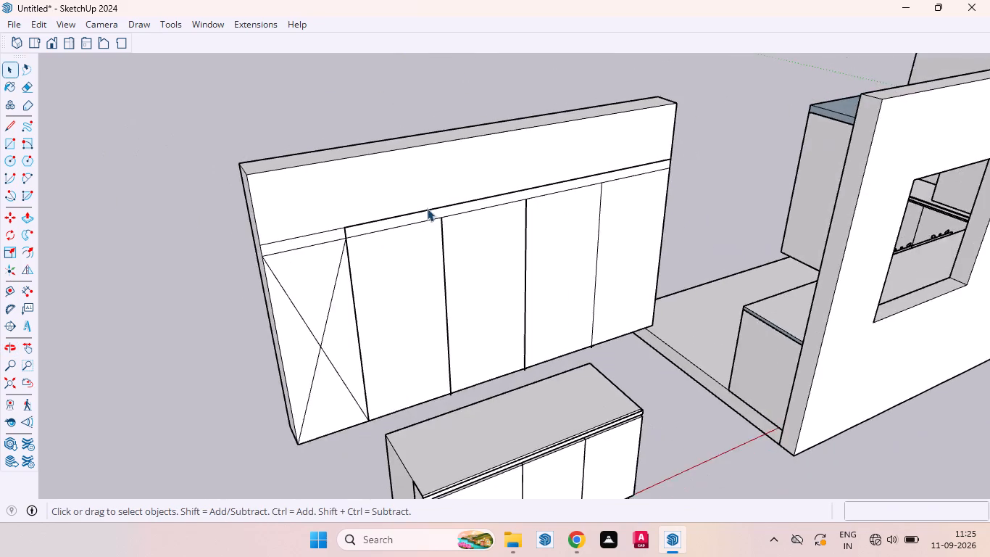
{"action": "scroll", "coordinate": [414, 243], "scroll_direction": "up", "scroll_amount": 1}
{"action": "middle_click_drag", "start_coordinate": [403, 235], "coordinate": [377, 214]}
{"action": "scroll", "coordinate": [399, 154], "scroll_direction": "down", "scroll_amount": 6}
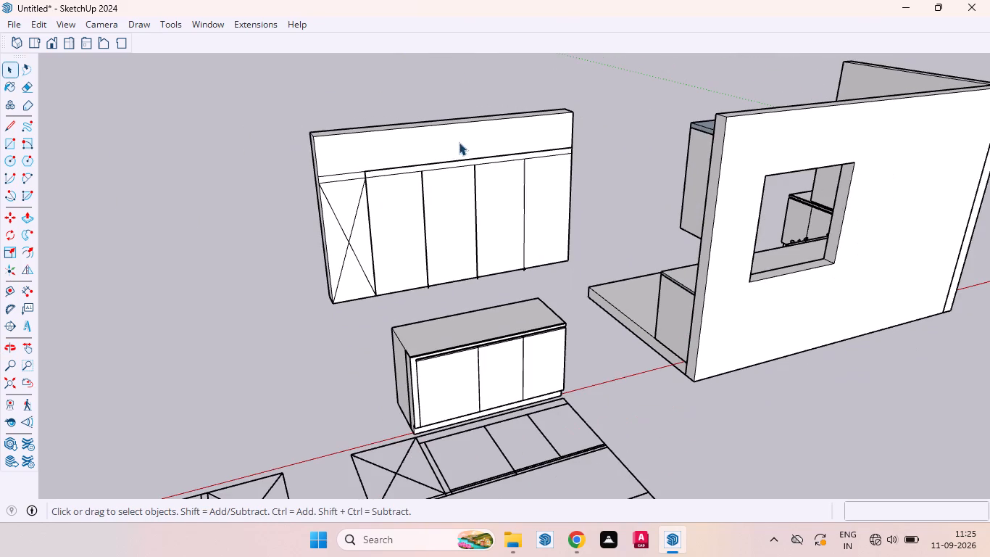
{"action": "scroll", "coordinate": [436, 155], "scroll_direction": "down", "scroll_amount": 2}
{"action": "scroll", "coordinate": [425, 199], "scroll_direction": "up", "scroll_amount": 4}
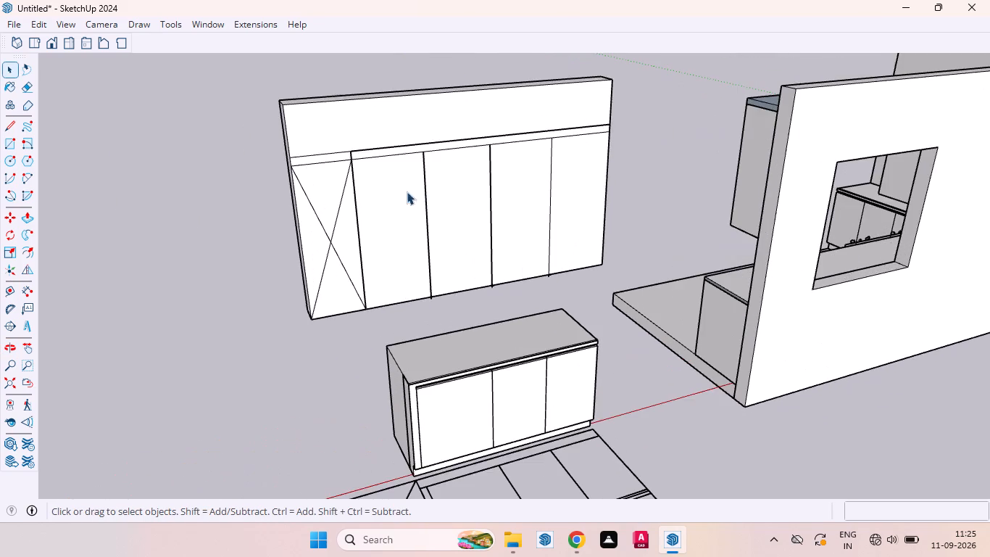
{"action": "scroll", "coordinate": [411, 174], "scroll_direction": "down", "scroll_amount": 2}
{"action": "middle_click_drag", "start_coordinate": [405, 195], "coordinate": [439, 152]}
{"action": "scroll", "coordinate": [405, 195], "scroll_direction": "up", "scroll_amount": 4}
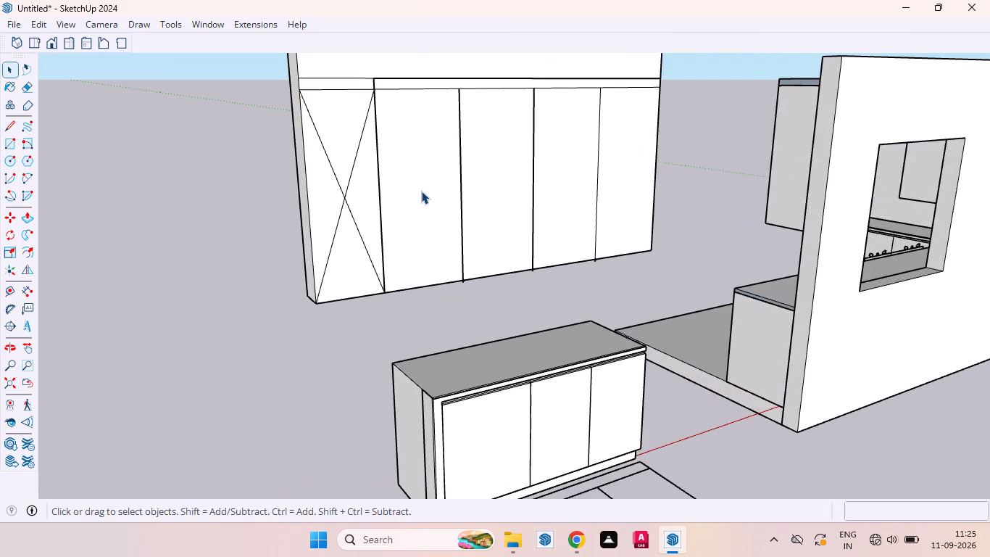
{"action": "left_click", "coordinate": [421, 191]}
{"action": "double_click", "coordinate": [420, 191]}
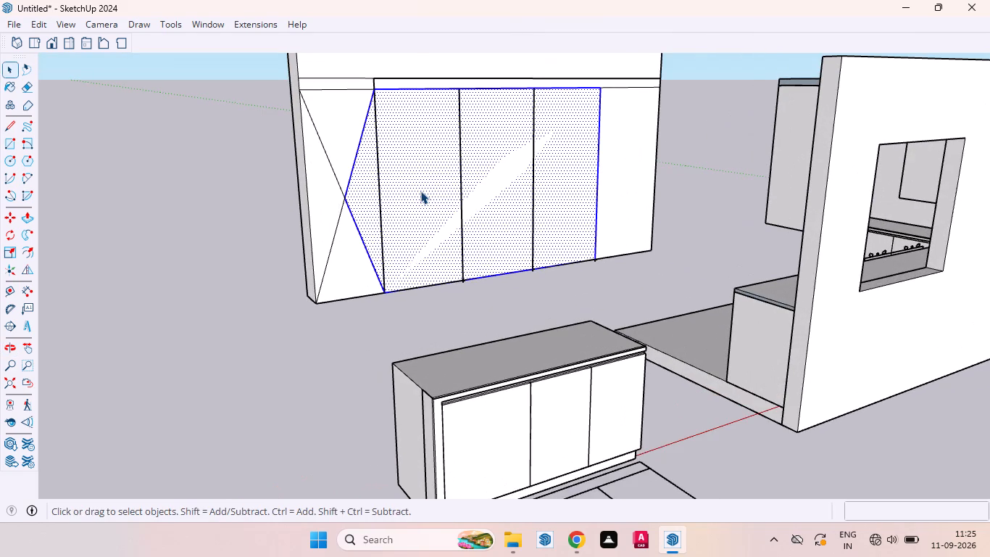
{"action": "left_click", "coordinate": [438, 182]}
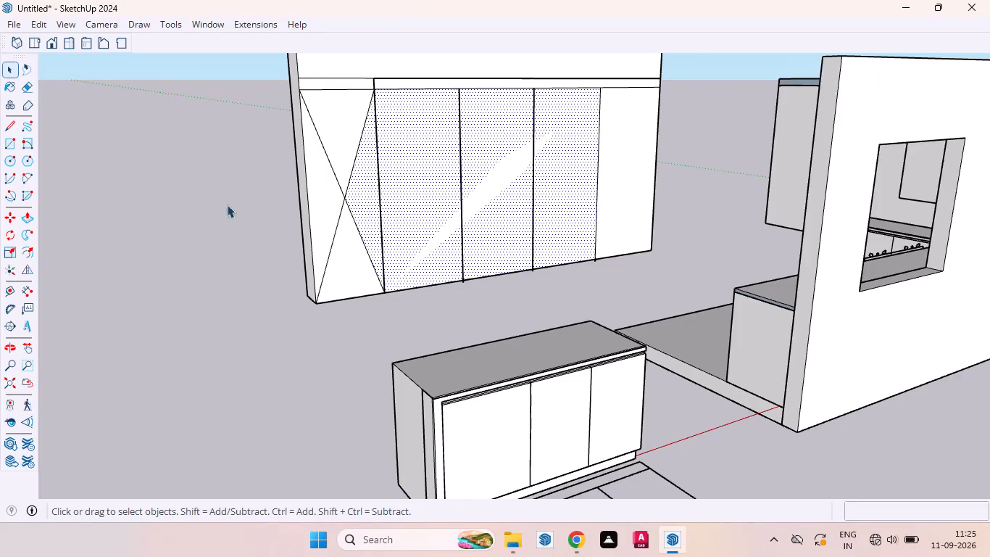
{"action": "left_click_drag", "start_coordinate": [193, 205], "coordinate": [199, 201]}
{"action": "left_click", "coordinate": [449, 133]}
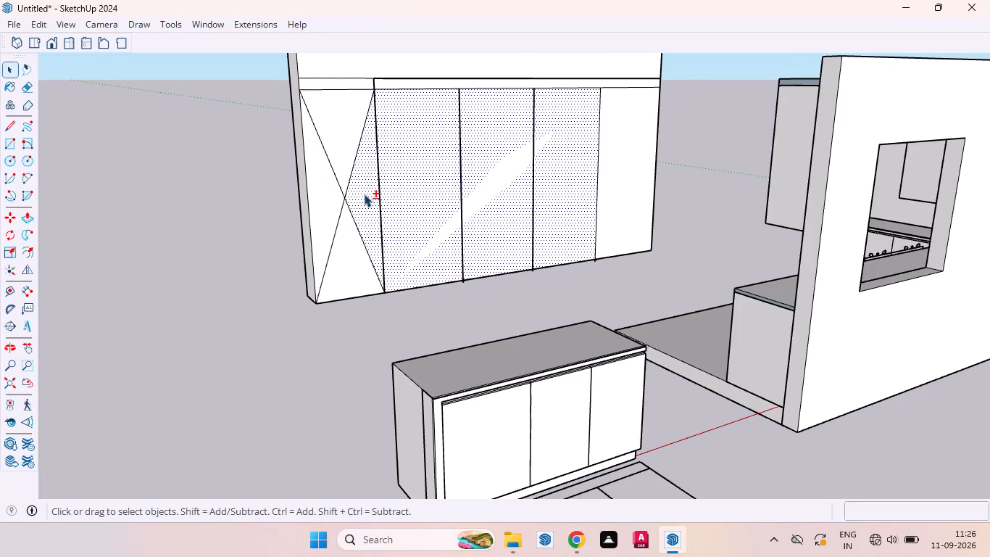
{"action": "left_click", "coordinate": [364, 194], "text": "shift"}
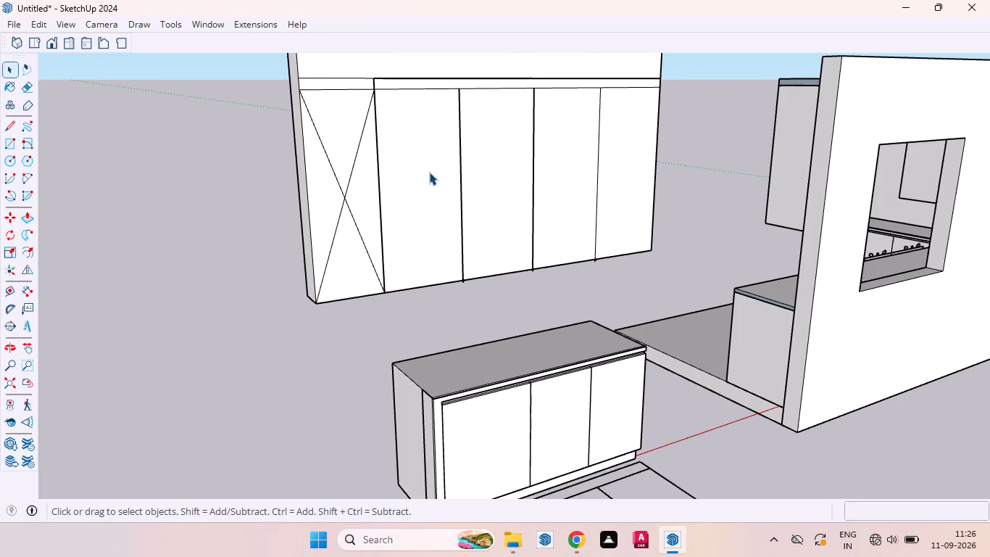
{"action": "double_click", "coordinate": [428, 171]}
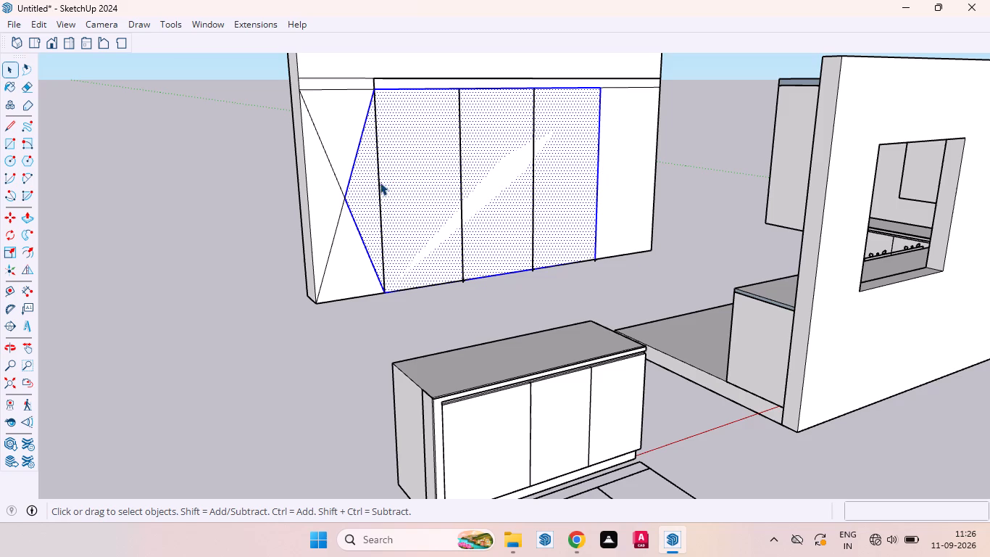
{"action": "left_click", "coordinate": [367, 182], "text": "shift"}
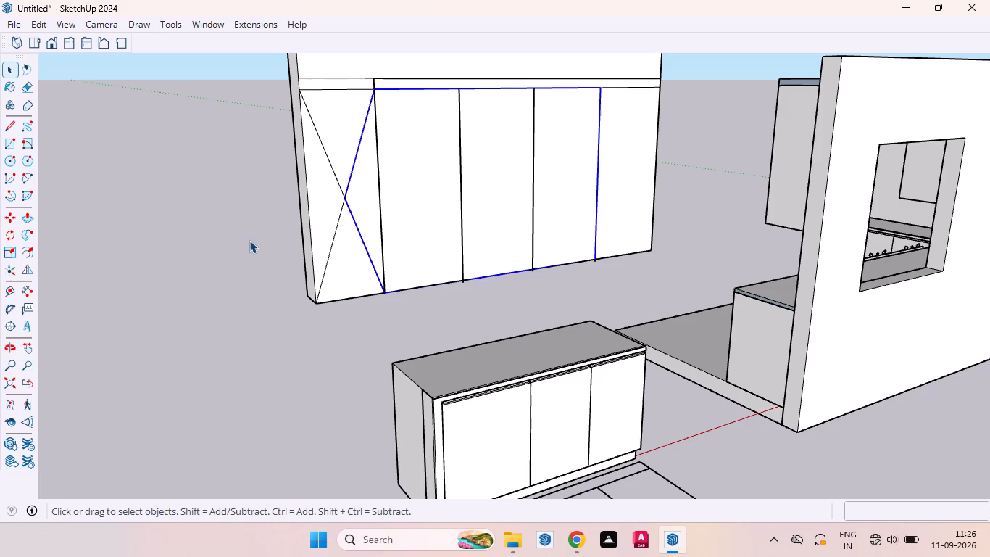
{"action": "right_click", "coordinate": [599, 213]}
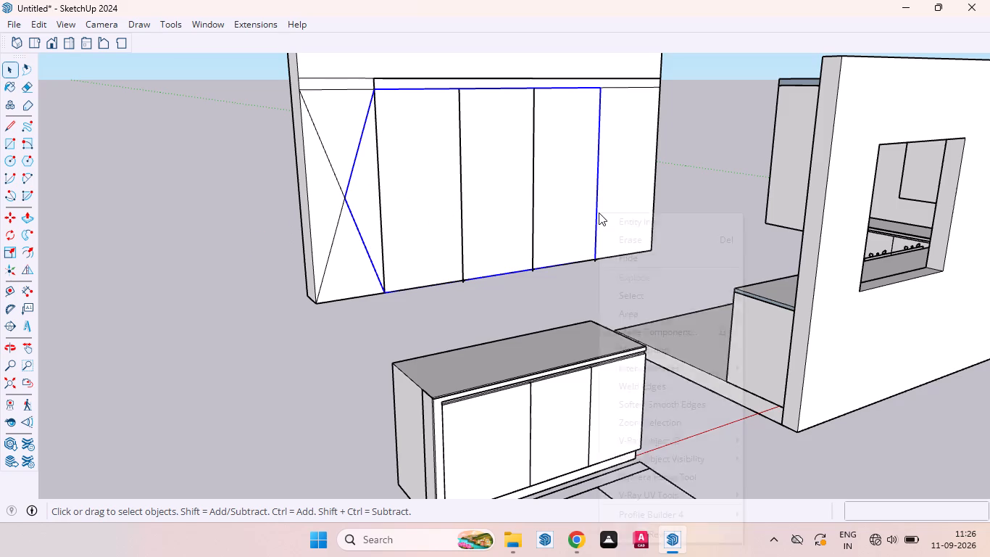
{"action": "left_click", "coordinate": [541, 323]}
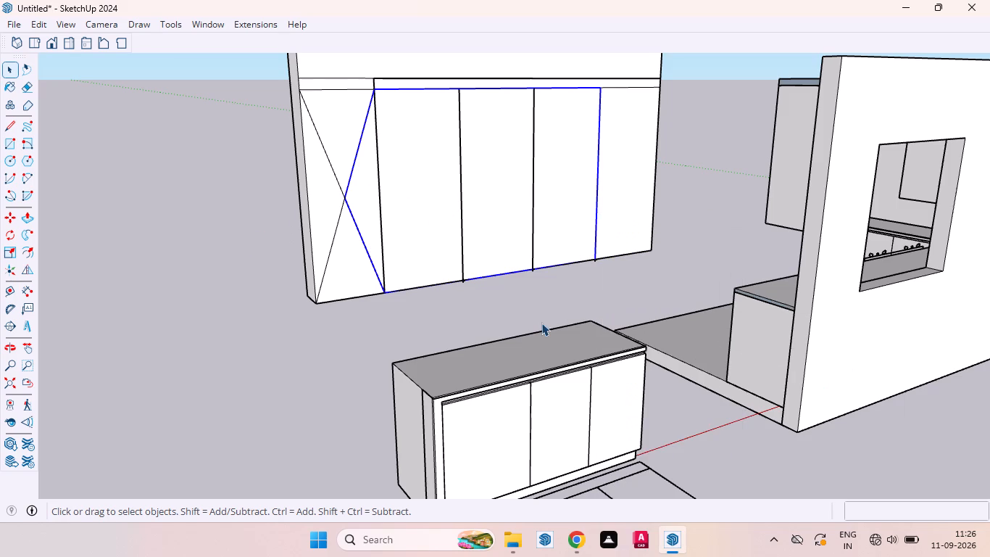
{"action": "double_click", "coordinate": [488, 235]}
{"action": "double_click", "coordinate": [496, 235]}
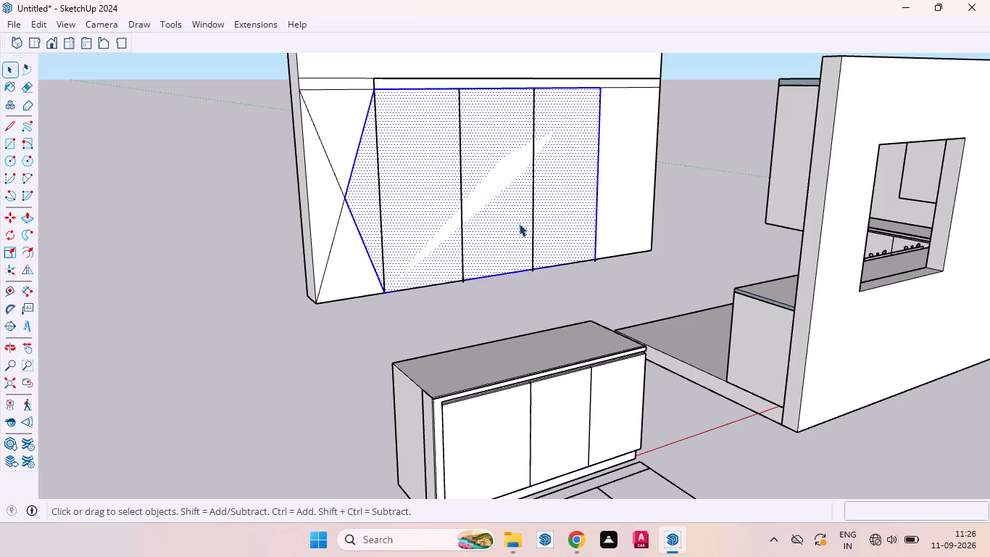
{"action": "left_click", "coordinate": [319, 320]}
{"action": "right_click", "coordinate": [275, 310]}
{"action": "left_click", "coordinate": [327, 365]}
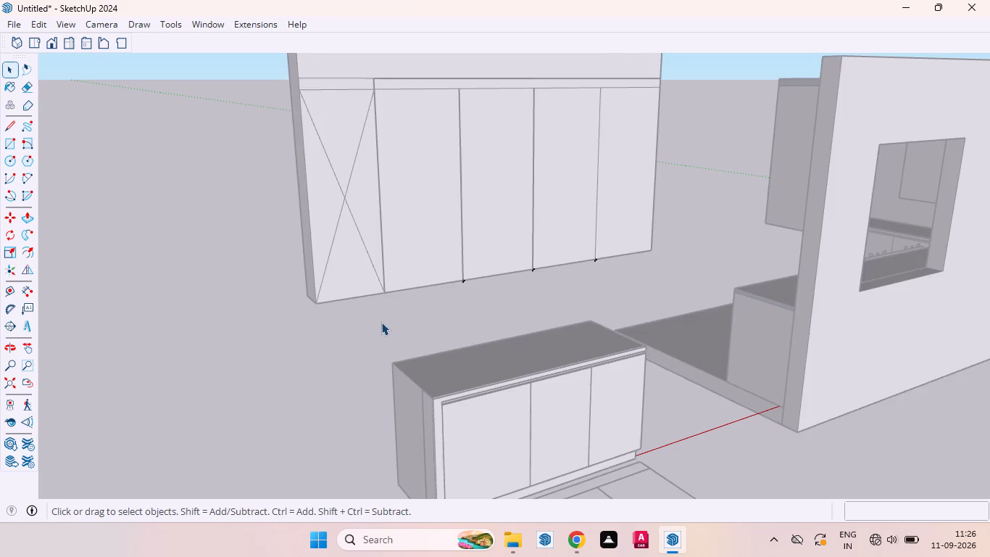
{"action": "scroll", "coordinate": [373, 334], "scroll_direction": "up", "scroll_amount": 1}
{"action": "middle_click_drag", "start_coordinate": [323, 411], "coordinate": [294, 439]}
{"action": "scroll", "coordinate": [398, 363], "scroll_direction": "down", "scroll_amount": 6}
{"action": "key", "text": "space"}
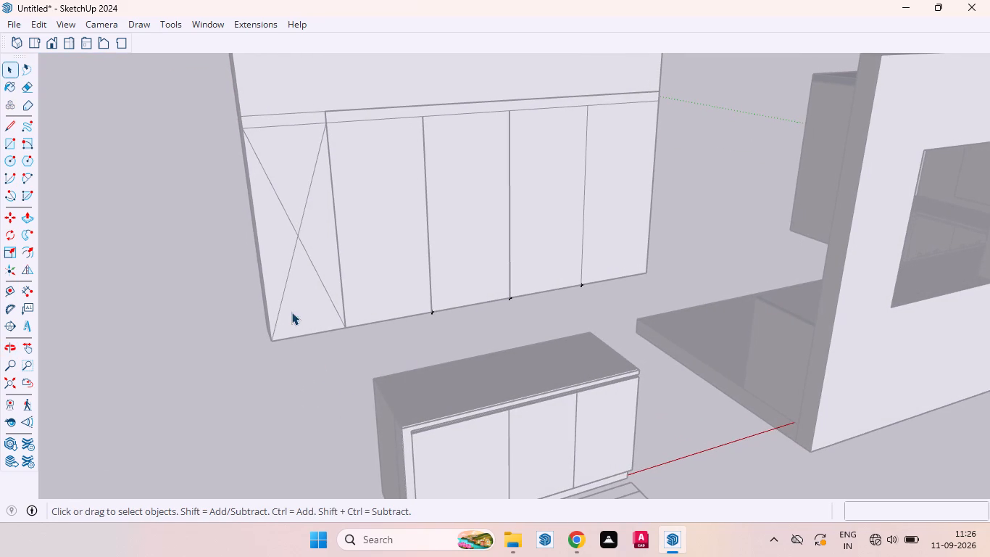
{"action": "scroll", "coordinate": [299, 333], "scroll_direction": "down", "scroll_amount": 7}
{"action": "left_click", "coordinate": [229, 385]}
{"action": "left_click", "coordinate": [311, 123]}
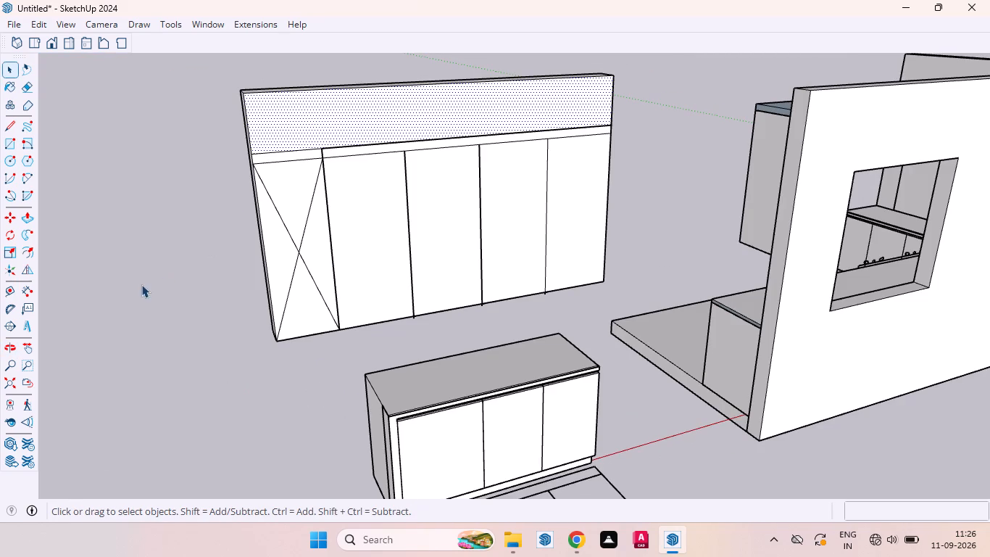
Make a new group and draw a 5' 11 1/2" by 3' 6" rectangle in it over the wall unit's four doors.
{"action": "left_click", "coordinate": [141, 284]}
{"action": "right_click", "coordinate": [263, 371]}
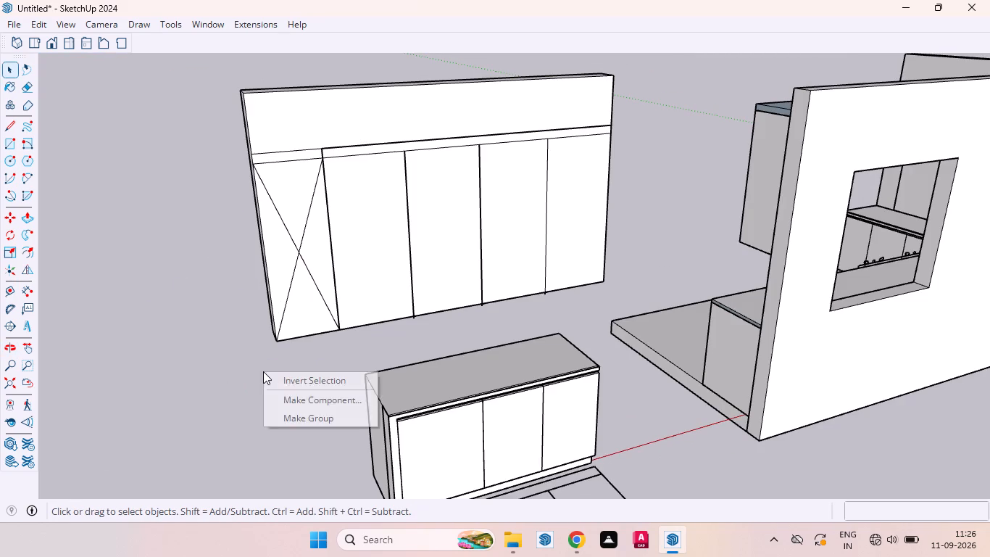
{"action": "left_click", "coordinate": [300, 421]}
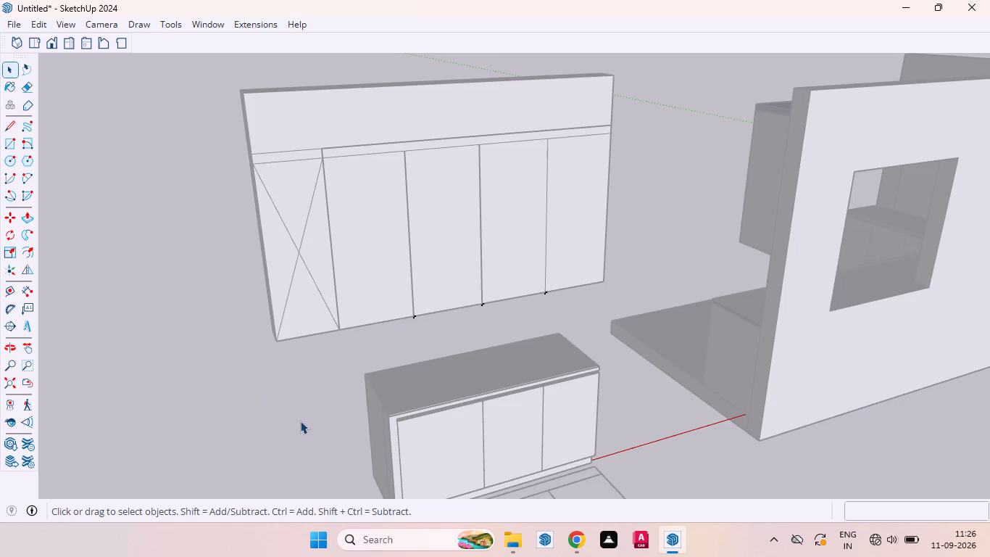
{"action": "key", "text": "r"}
{"action": "left_click", "coordinate": [325, 147]}
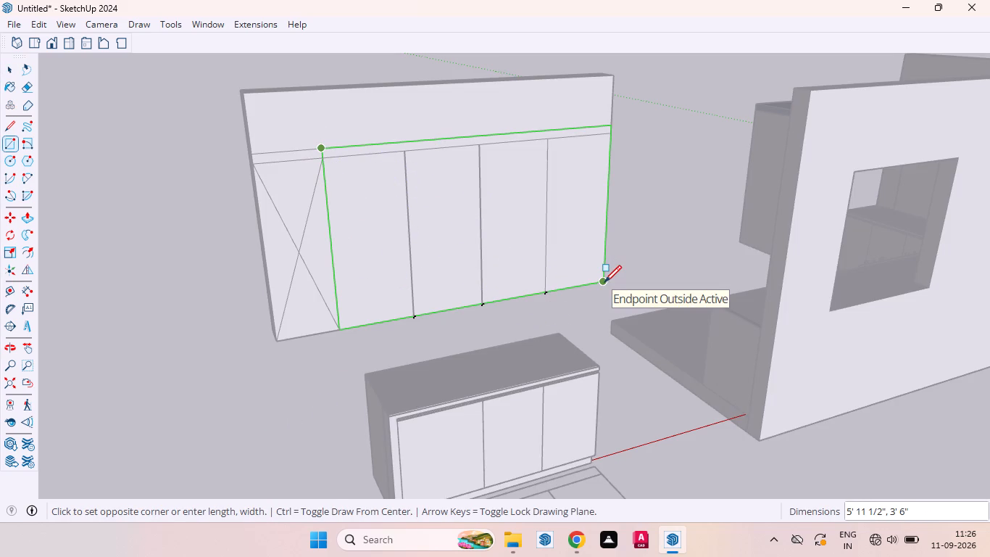
{"action": "scroll", "coordinate": [602, 286], "scroll_direction": "up", "scroll_amount": 15}
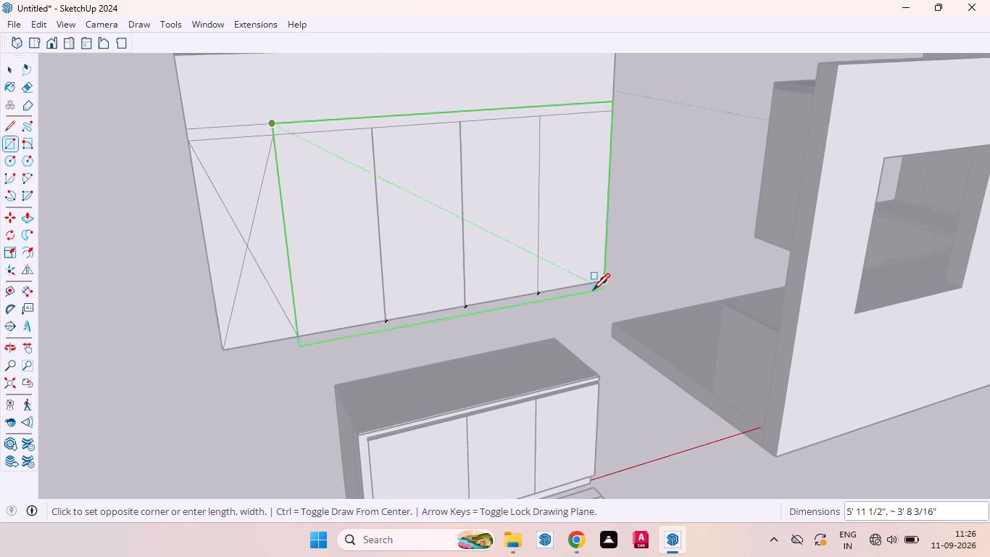
{"action": "scroll", "coordinate": [593, 290], "scroll_direction": "up", "scroll_amount": 8}
{"action": "left_click", "coordinate": [609, 284]}
{"action": "key", "text": "space"}
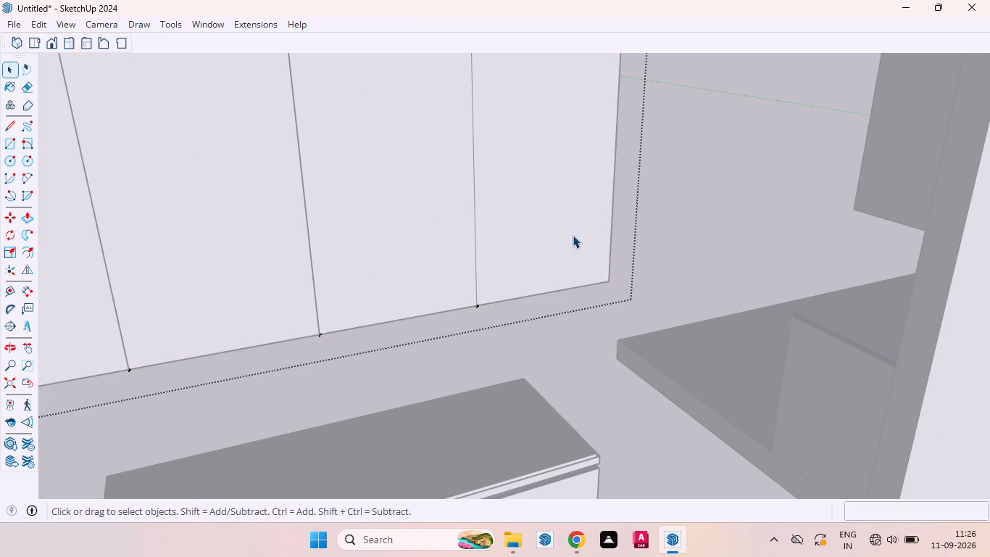
Push/Pull the rectangle over the four doors 14" outward into a cabinet box and close the group.
{"action": "left_click", "coordinate": [556, 228]}
{"action": "scroll", "coordinate": [594, 234], "scroll_direction": "down", "scroll_amount": 6}
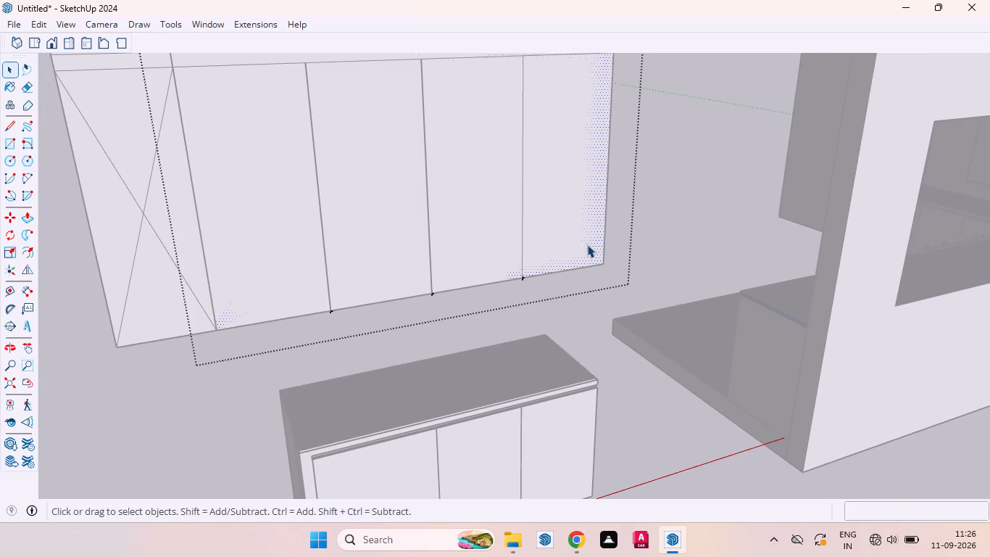
{"action": "key", "text": "p"}
{"action": "left_click_drag", "start_coordinate": [577, 228], "coordinate": [599, 255]}
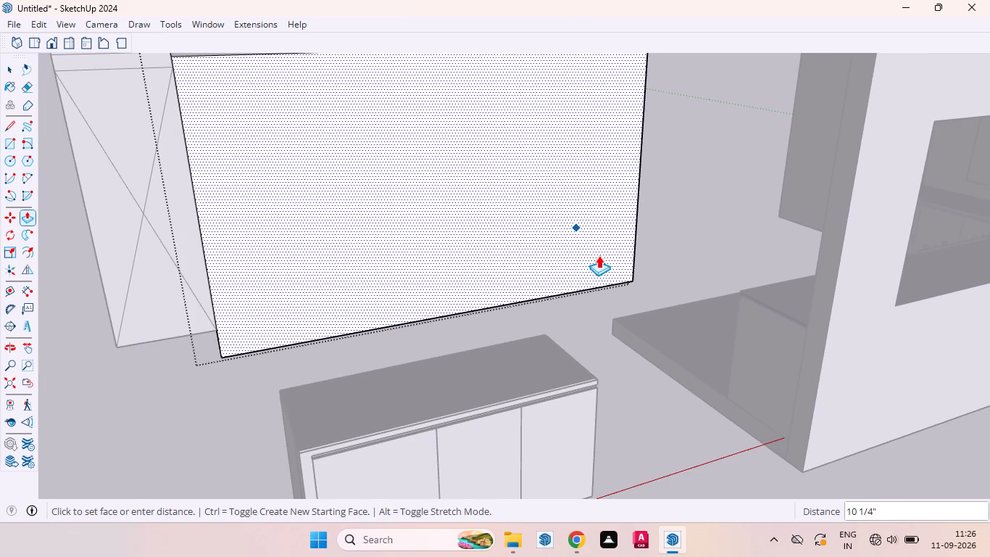
{"action": "left_click_drag", "start_coordinate": [599, 255], "coordinate": [604, 287]}
{"action": "key", "text": "1"}
{"action": "key", "text": "4"}
{"action": "key", "text": "Return"}
{"action": "key", "text": "space"}
{"action": "left_click", "coordinate": [646, 352]}
Turn on the X-ray face style to see the door lines through the new wall cabinet box.
{"action": "scroll", "coordinate": [627, 341], "scroll_direction": "down", "scroll_amount": 4}
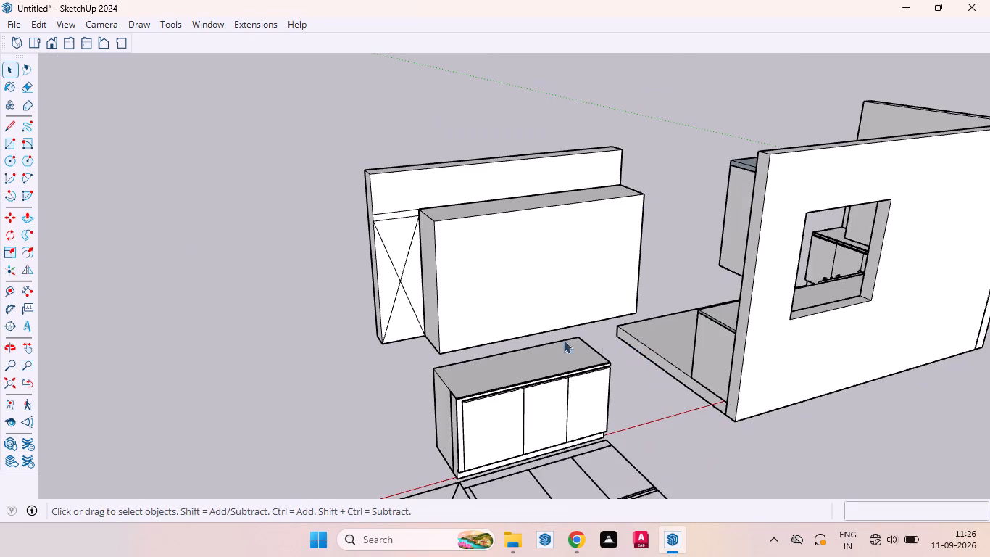
{"action": "middle_click_drag", "start_coordinate": [417, 285], "coordinate": [581, 277]}
{"action": "scroll", "coordinate": [457, 284], "scroll_direction": "up", "scroll_amount": 1}
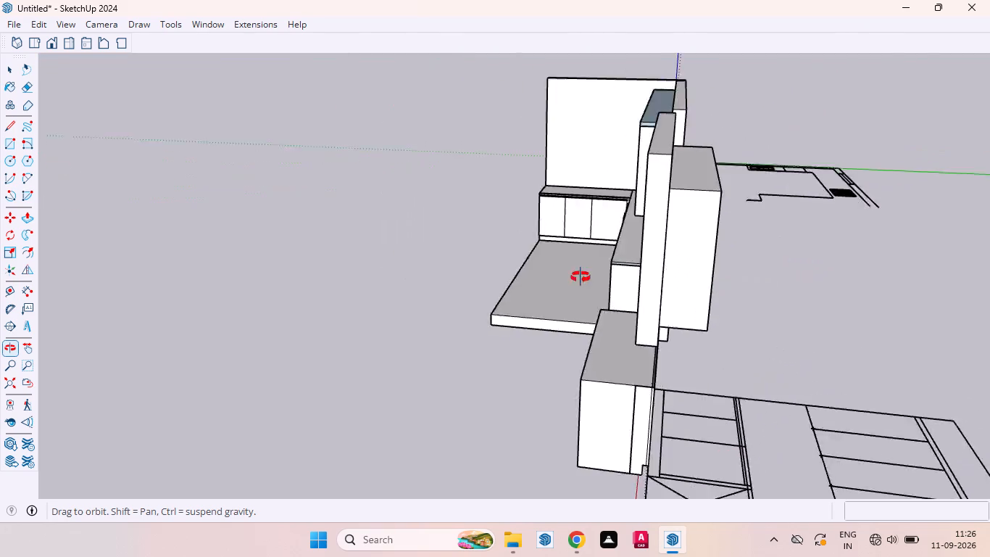
{"action": "middle_click_drag", "start_coordinate": [581, 277], "coordinate": [538, 273]}
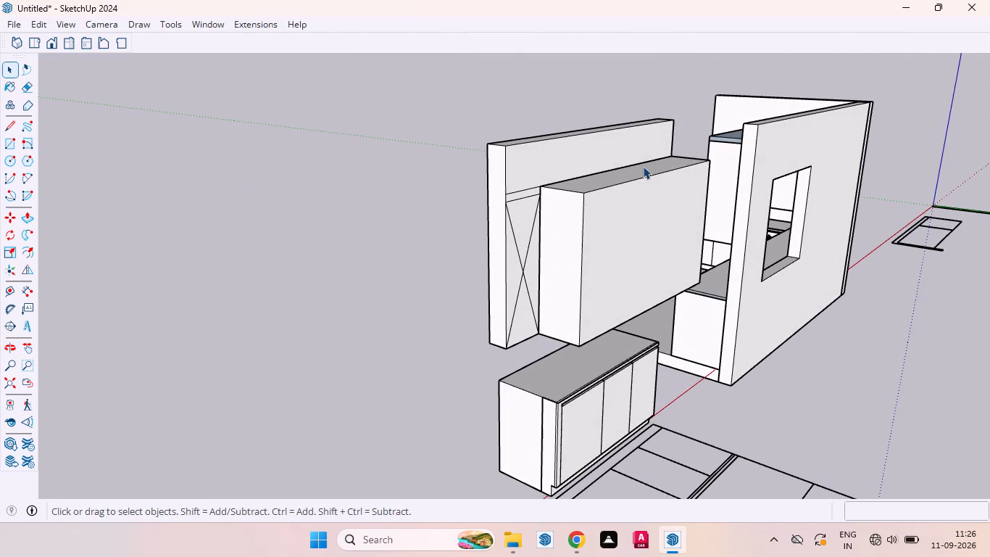
{"action": "middle_click_drag", "start_coordinate": [581, 263], "coordinate": [581, 167]}
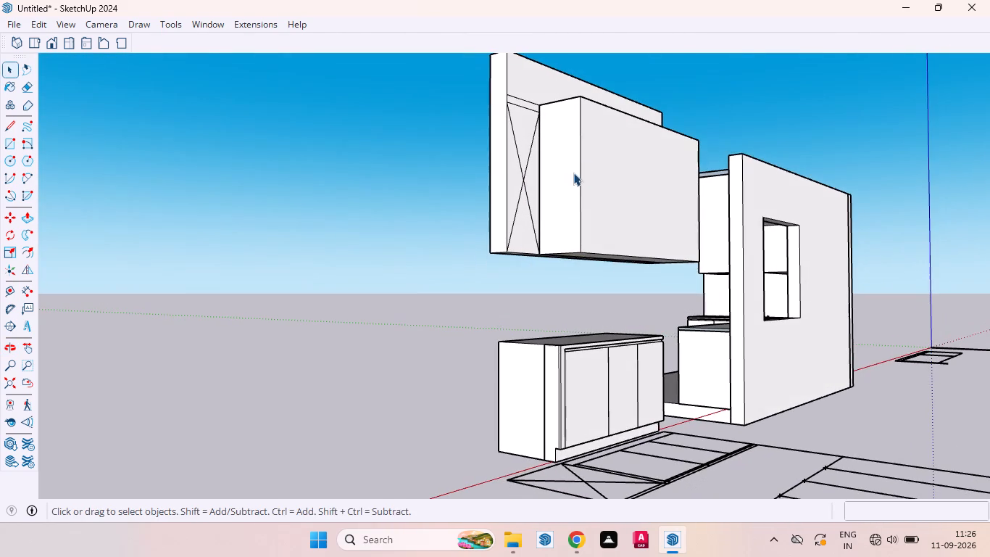
{"action": "scroll", "coordinate": [591, 168], "scroll_direction": "down", "scroll_amount": 3}
{"action": "middle_click_drag", "start_coordinate": [593, 212], "coordinate": [582, 280]}
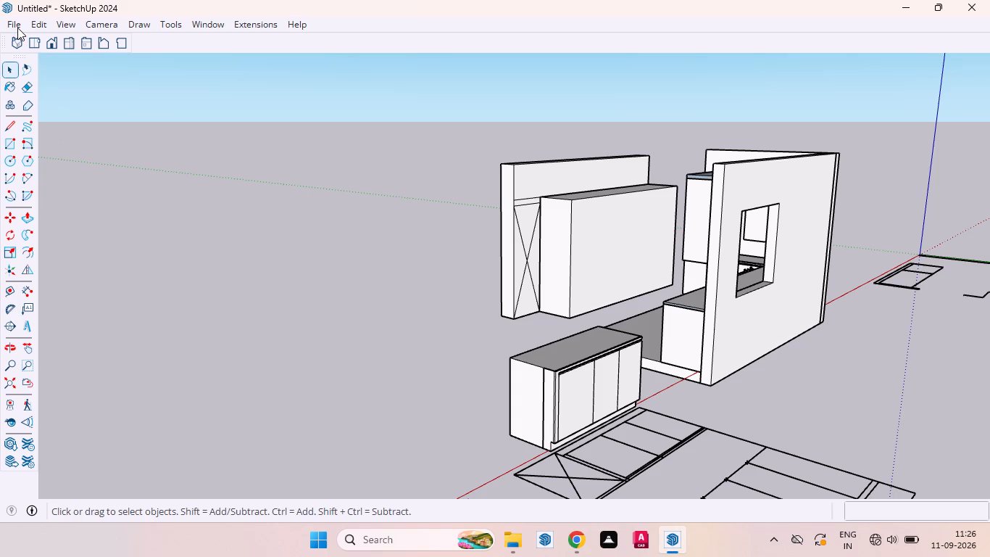
{"action": "left_click", "coordinate": [69, 22]}
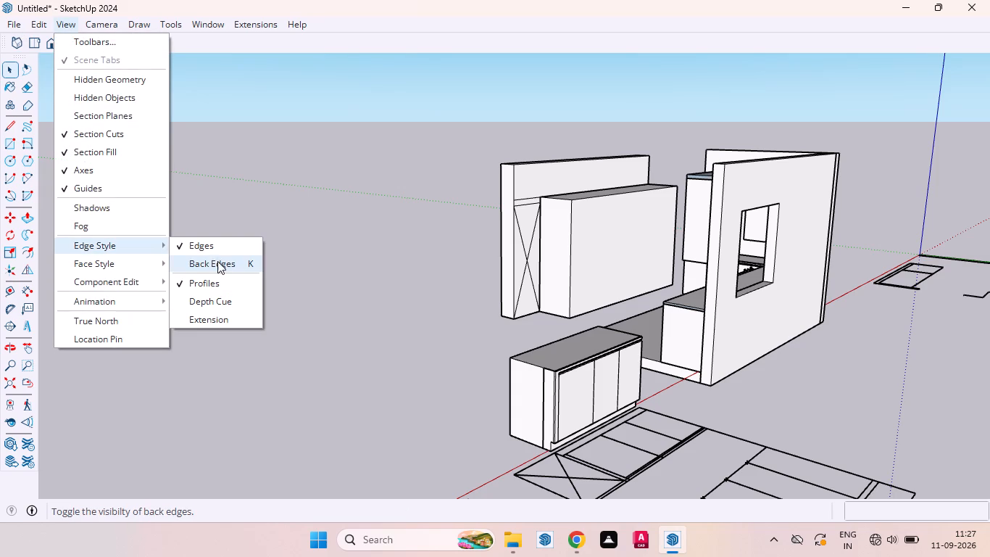
{"action": "left_click", "coordinate": [194, 268]}
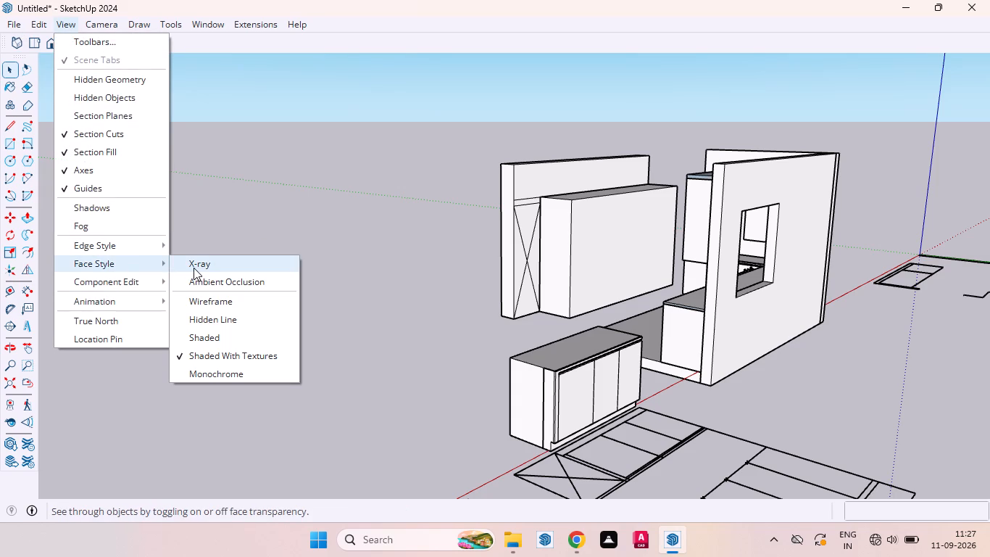
Place three vertical Tape Measure guides along the division lines between the wall unit's four doors.
{"action": "middle_click_drag", "start_coordinate": [505, 267], "coordinate": [316, 272]}
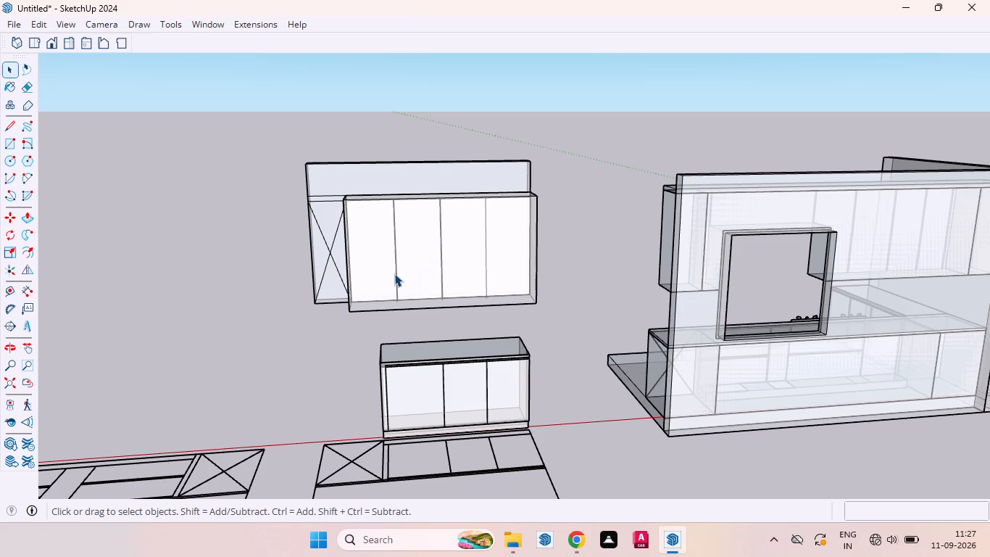
{"action": "key", "text": "t"}
{"action": "left_click", "coordinate": [394, 259]}
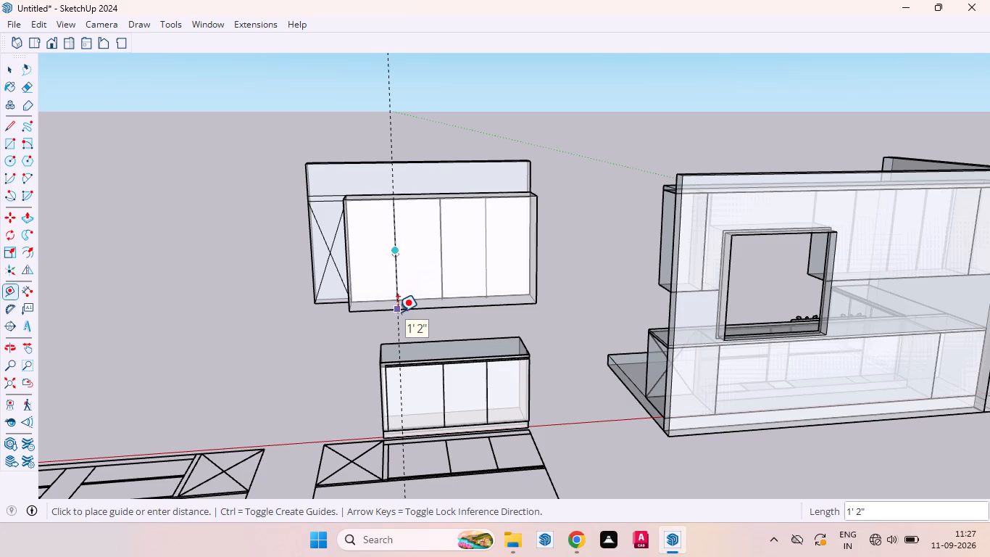
{"action": "left_click", "coordinate": [394, 247]}
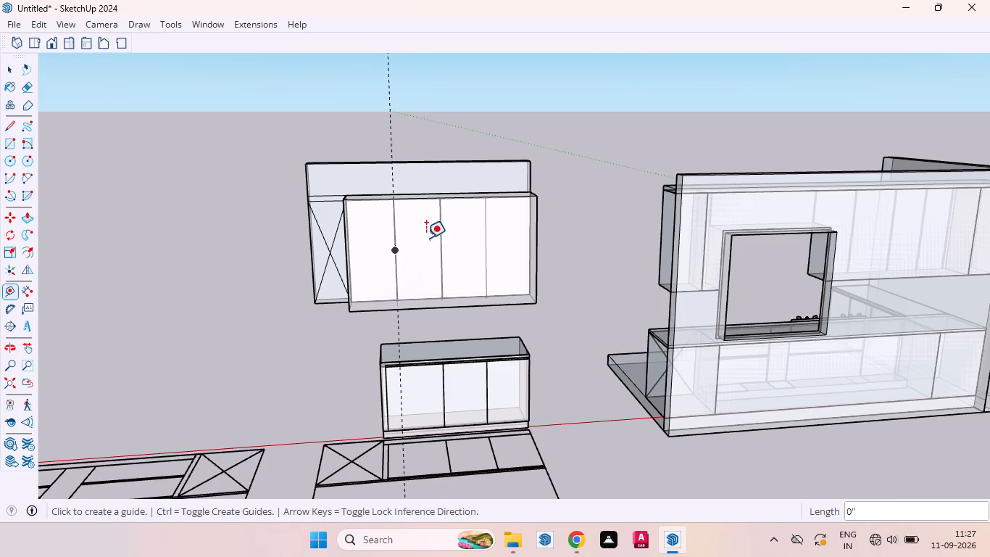
{"action": "left_click", "coordinate": [442, 237]}
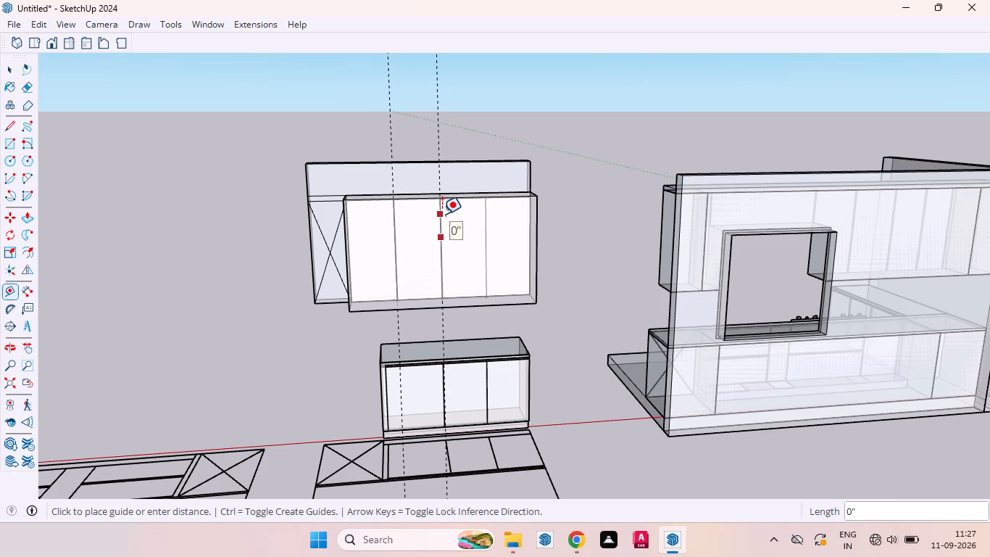
{"action": "left_click", "coordinate": [442, 214]}
{"action": "left_click", "coordinate": [490, 260]}
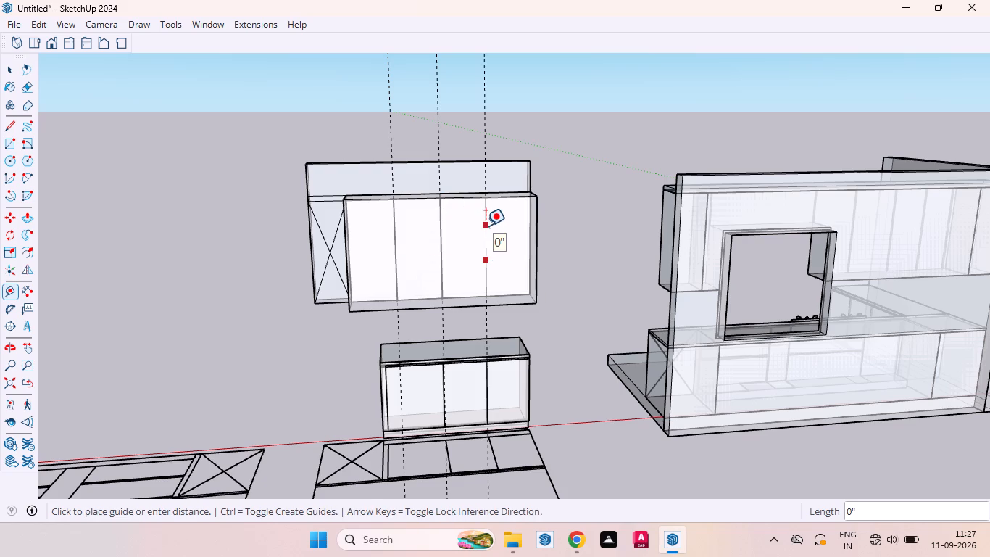
{"action": "left_click", "coordinate": [486, 226]}
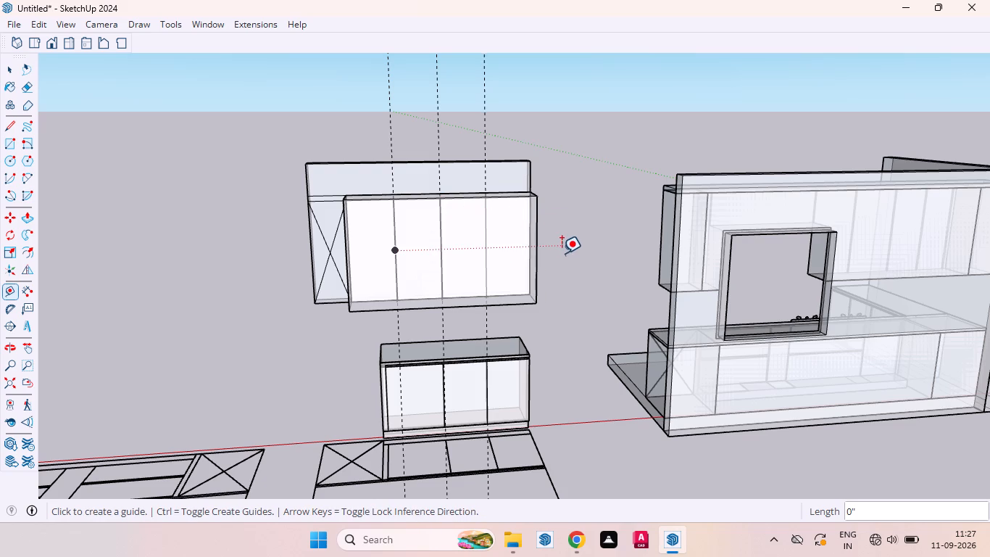
{"action": "key", "text": "space"}
{"action": "left_click", "coordinate": [567, 264]}
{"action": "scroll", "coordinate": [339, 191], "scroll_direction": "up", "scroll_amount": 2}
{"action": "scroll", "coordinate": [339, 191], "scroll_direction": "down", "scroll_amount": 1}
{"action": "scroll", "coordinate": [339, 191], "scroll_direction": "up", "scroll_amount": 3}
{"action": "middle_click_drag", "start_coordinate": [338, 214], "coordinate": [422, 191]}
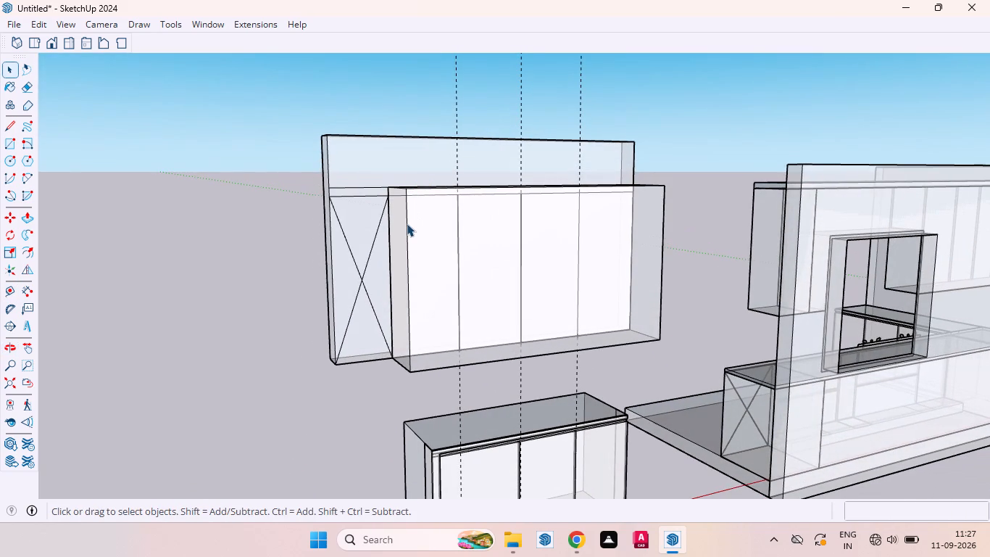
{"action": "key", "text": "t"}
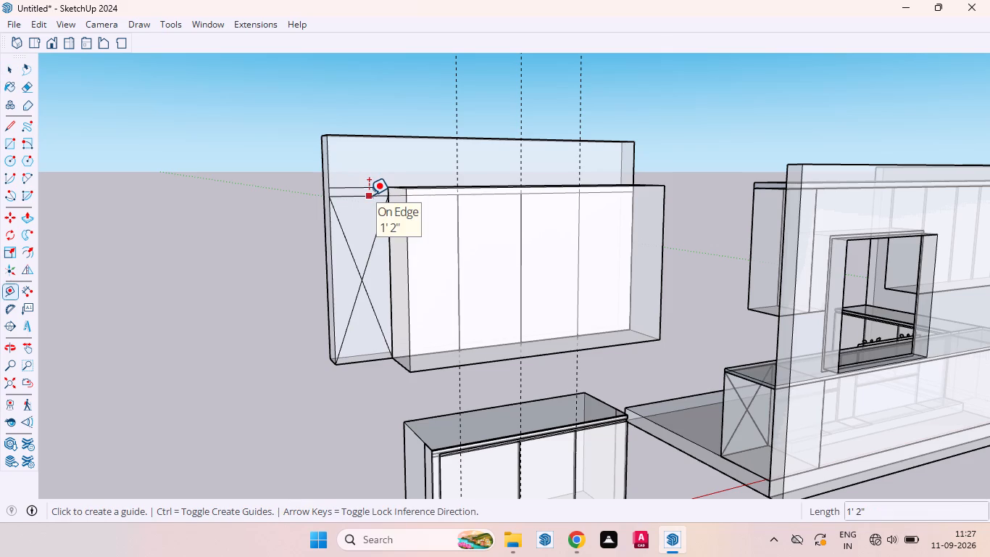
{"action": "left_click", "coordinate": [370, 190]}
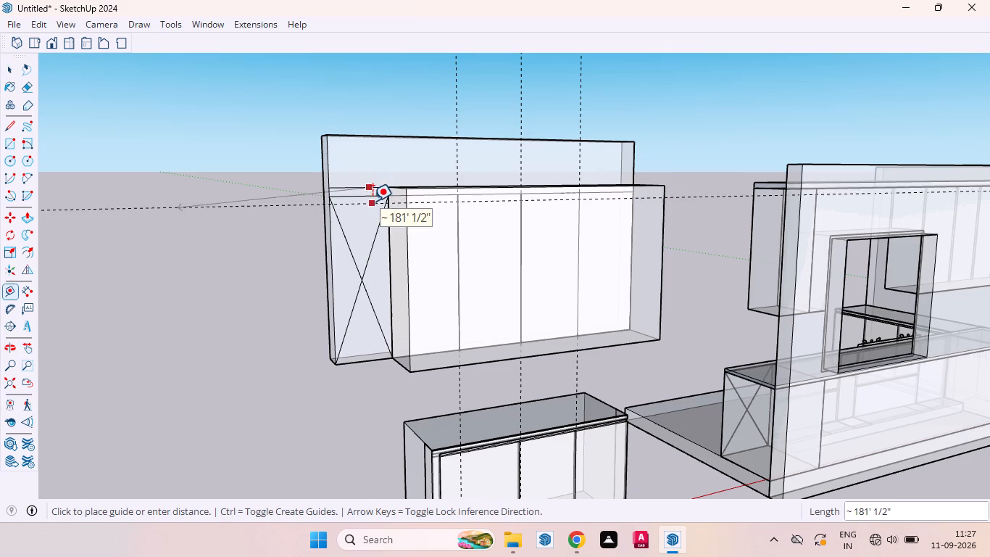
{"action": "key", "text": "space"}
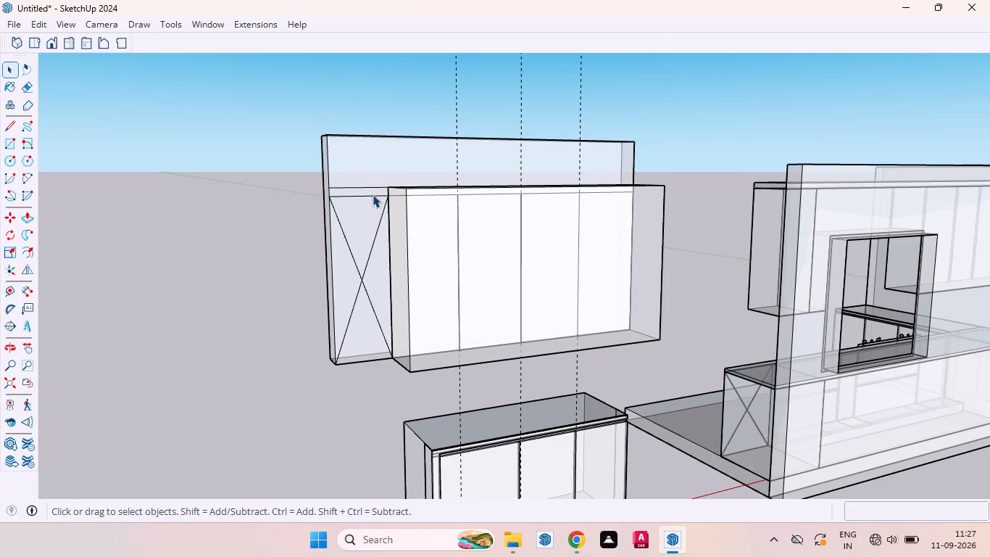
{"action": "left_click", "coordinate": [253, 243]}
Place a horizontal guide 2" below the top front edge of the wall cabinet box.
{"action": "key", "text": "t"}
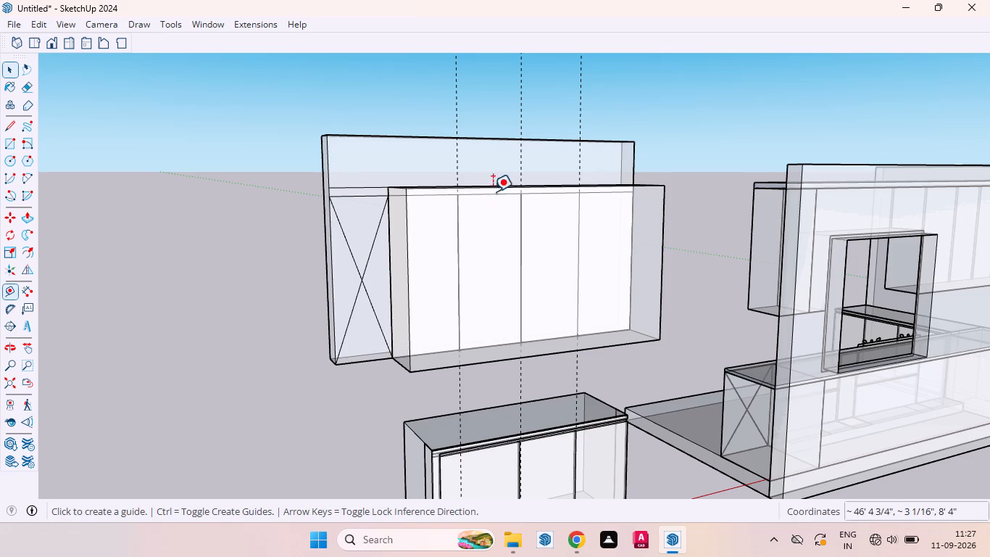
{"action": "scroll", "coordinate": [459, 183], "scroll_direction": "up", "scroll_amount": 9}
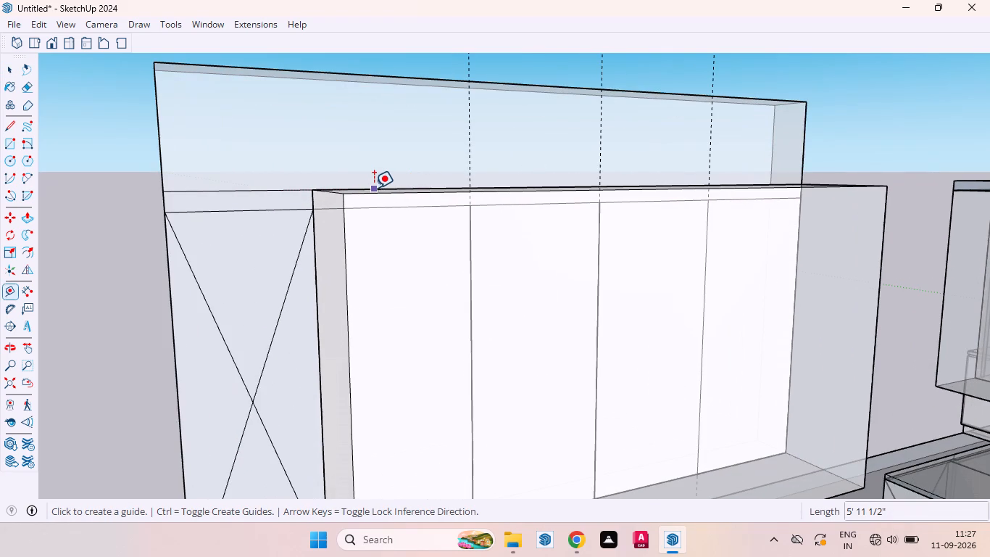
{"action": "left_click", "coordinate": [375, 193]}
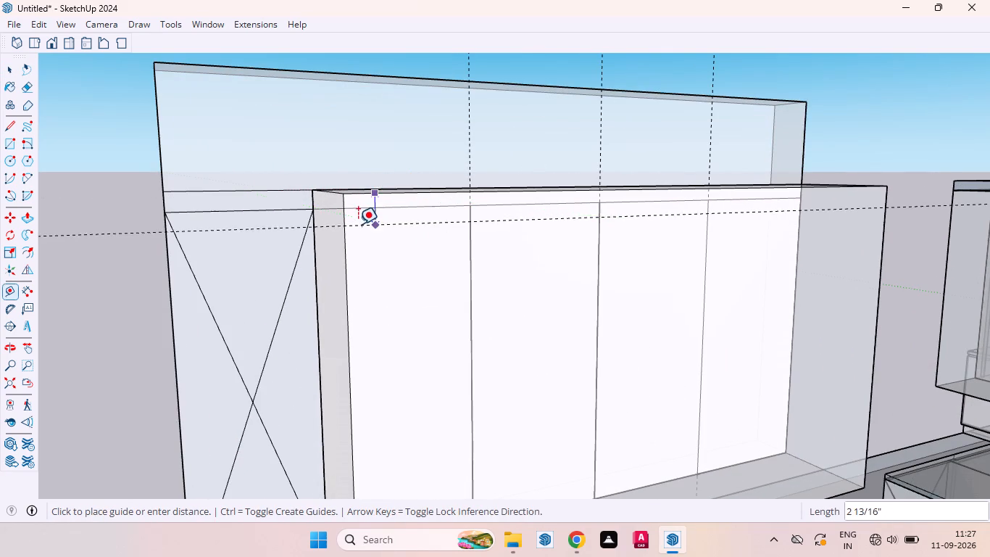
{"action": "middle_click_drag", "start_coordinate": [362, 217], "coordinate": [421, 321]}
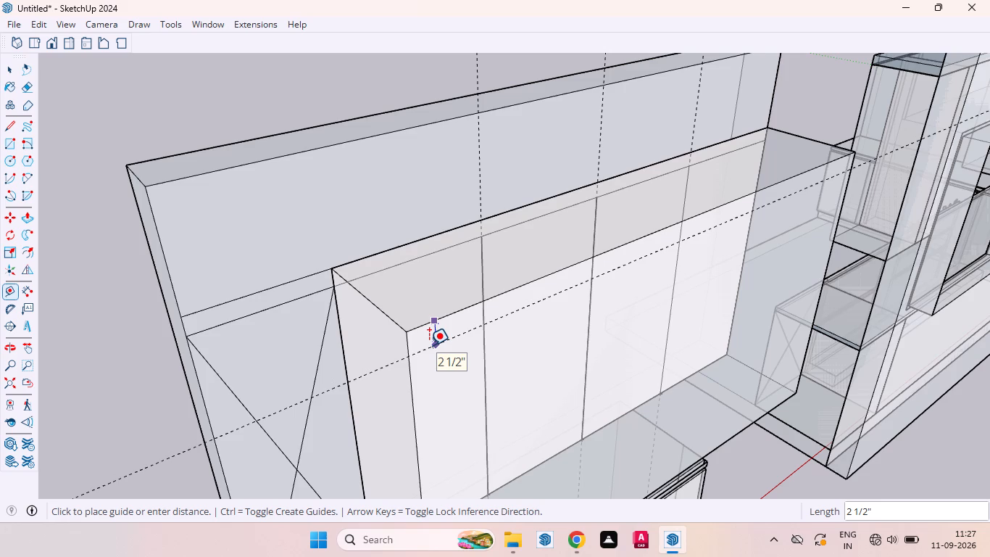
{"action": "key", "text": "2"}
{"action": "key", "text": "Return"}
{"action": "key", "text": "space"}
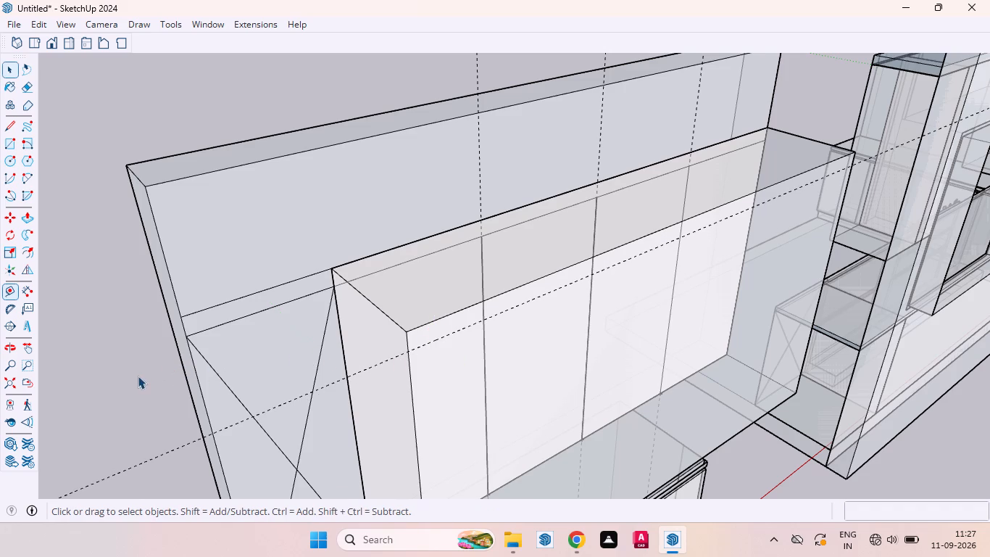
{"action": "left_click", "coordinate": [130, 370]}
Move the three vertical door guides about 10" outward along the green axis, toward the cabinet box's front.
{"action": "scroll", "coordinate": [291, 157], "scroll_direction": "down", "scroll_amount": 6}
{"action": "middle_click_drag", "start_coordinate": [459, 236], "coordinate": [340, 214]}
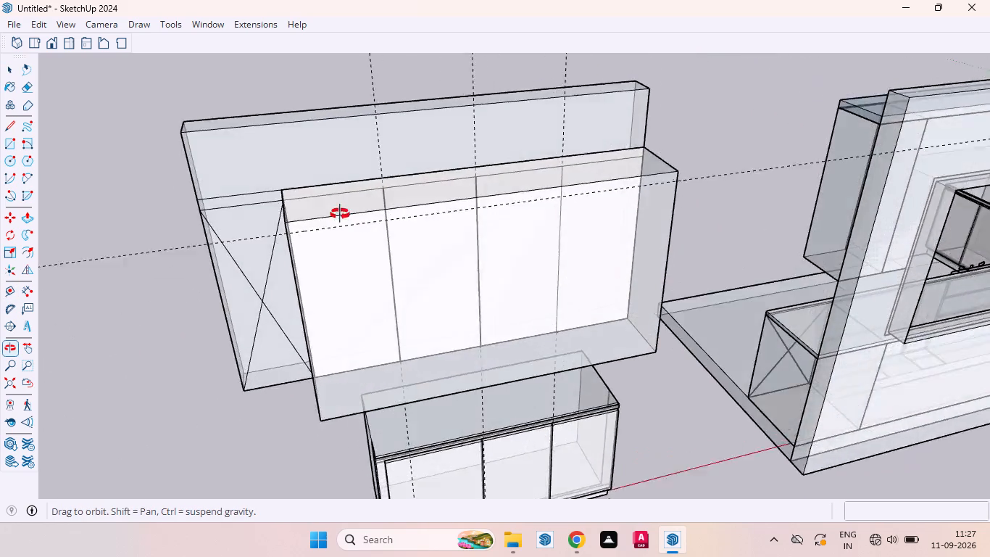
{"action": "middle_click_drag", "start_coordinate": [340, 214], "coordinate": [307, 180]}
{"action": "scroll", "coordinate": [369, 176], "scroll_direction": "up", "scroll_amount": 5}
{"action": "scroll", "coordinate": [380, 178], "scroll_direction": "down", "scroll_amount": 5}
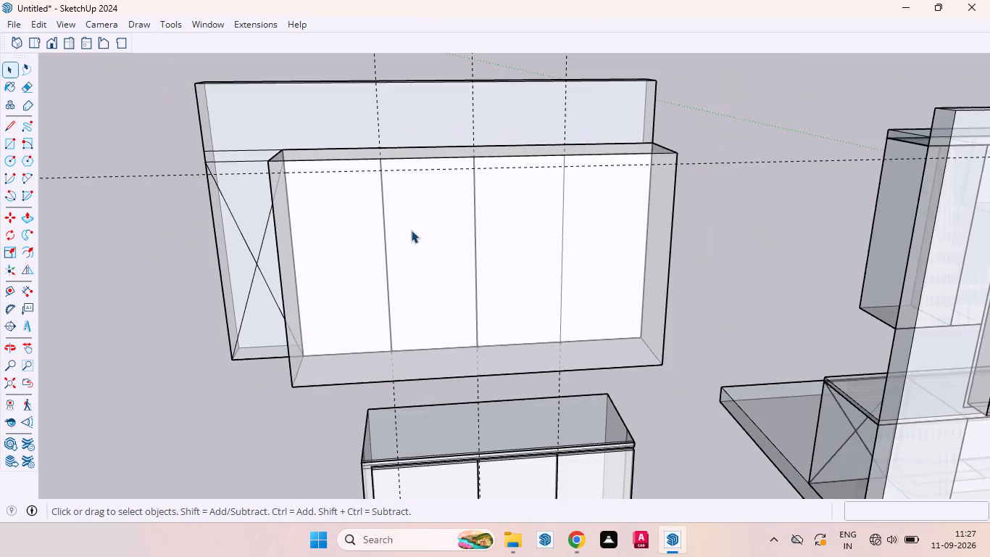
{"action": "scroll", "coordinate": [408, 202], "scroll_direction": "down", "scroll_amount": 4}
{"action": "middle_click_drag", "start_coordinate": [420, 259], "coordinate": [675, 350]}
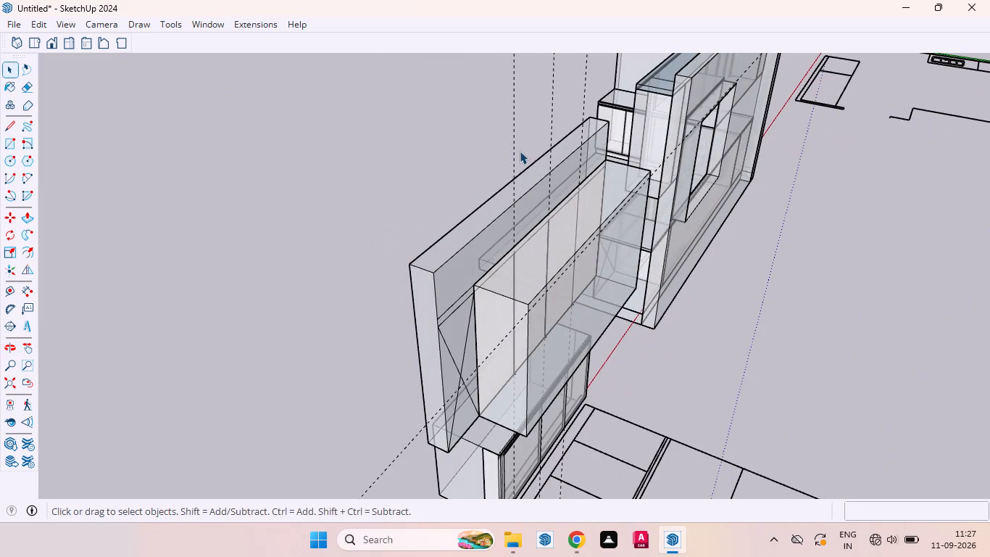
{"action": "left_click", "coordinate": [513, 144]}
{"action": "left_click", "coordinate": [553, 96], "text": "ctrl"}
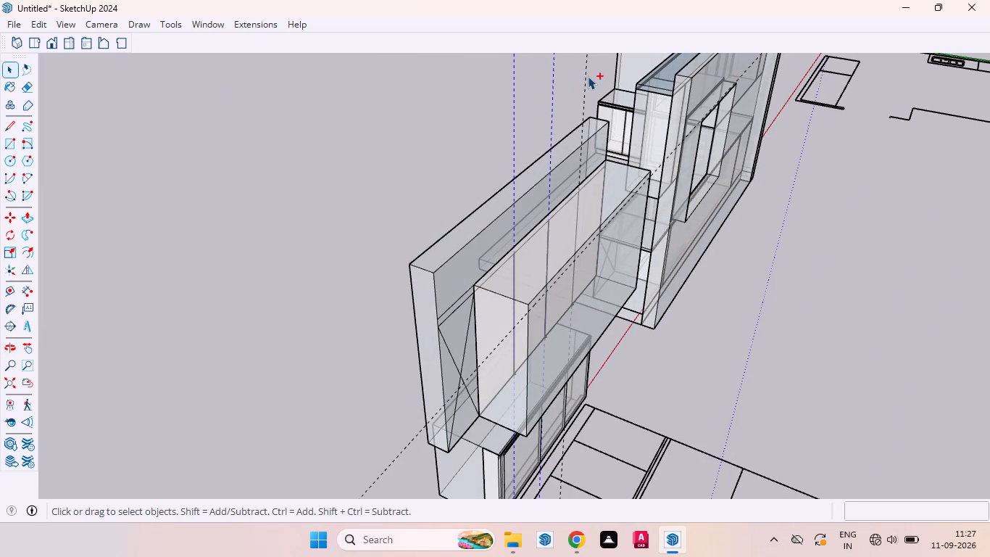
{"action": "left_click", "coordinate": [588, 76], "text": "ctrl"}
{"action": "key", "text": "m"}
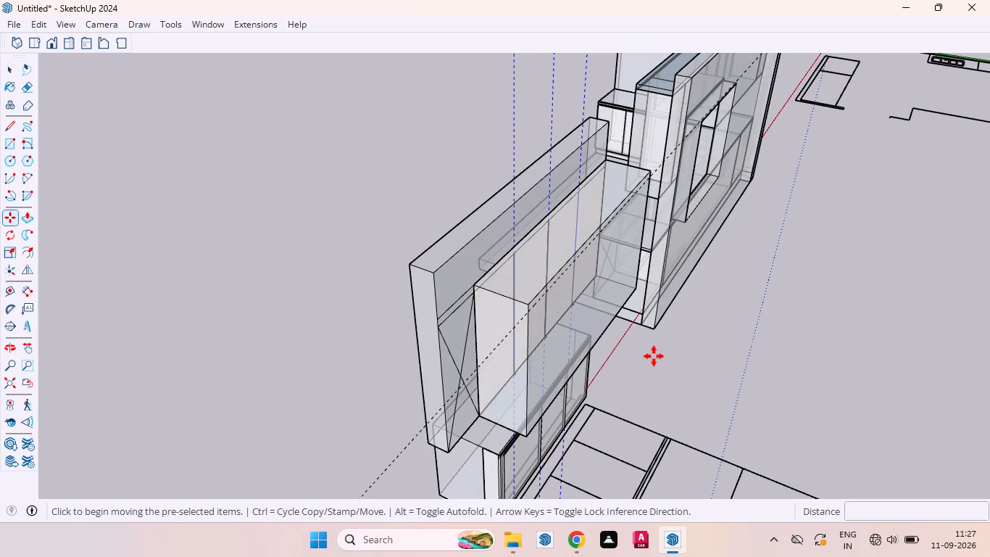
{"action": "left_click", "coordinate": [636, 360]}
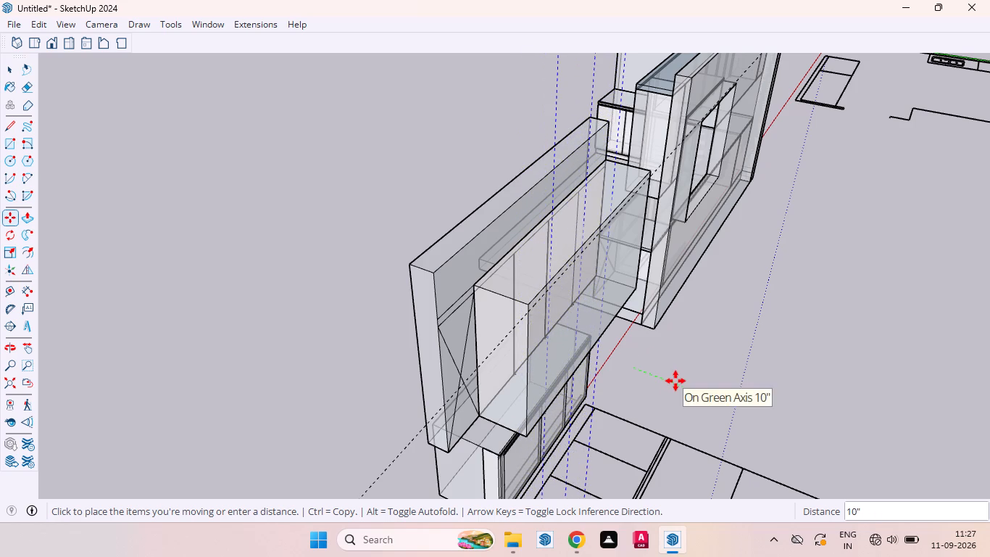
{"action": "left_click", "coordinate": [676, 381]}
{"action": "key", "text": "space"}
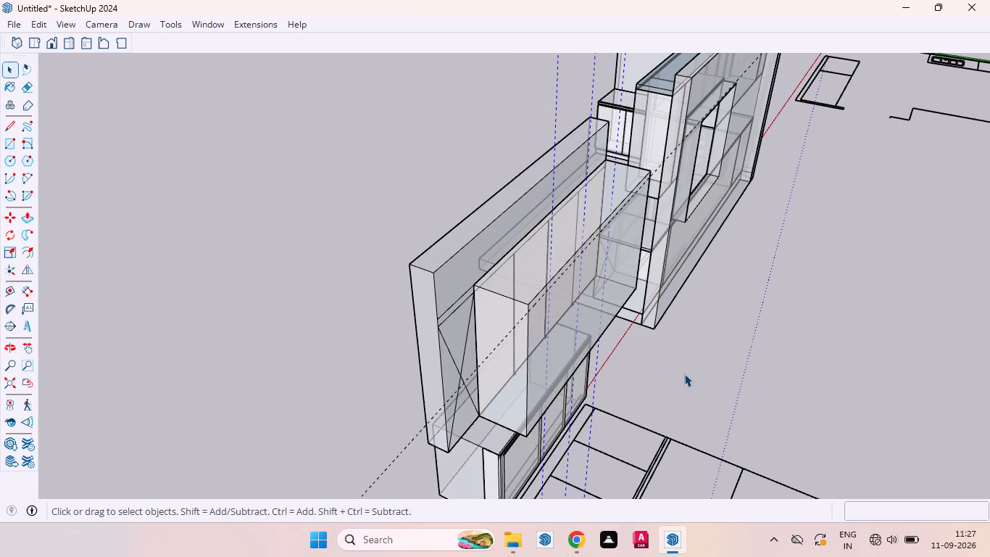
{"action": "left_click", "coordinate": [684, 374]}
Move the three vertical door guides about 5 1/2" further outward along the green axis, past the cabinet box's front face.
{"action": "scroll", "coordinate": [539, 253], "scroll_direction": "up", "scroll_amount": 9}
{"action": "middle_click_drag", "start_coordinate": [564, 281], "coordinate": [663, 333]}
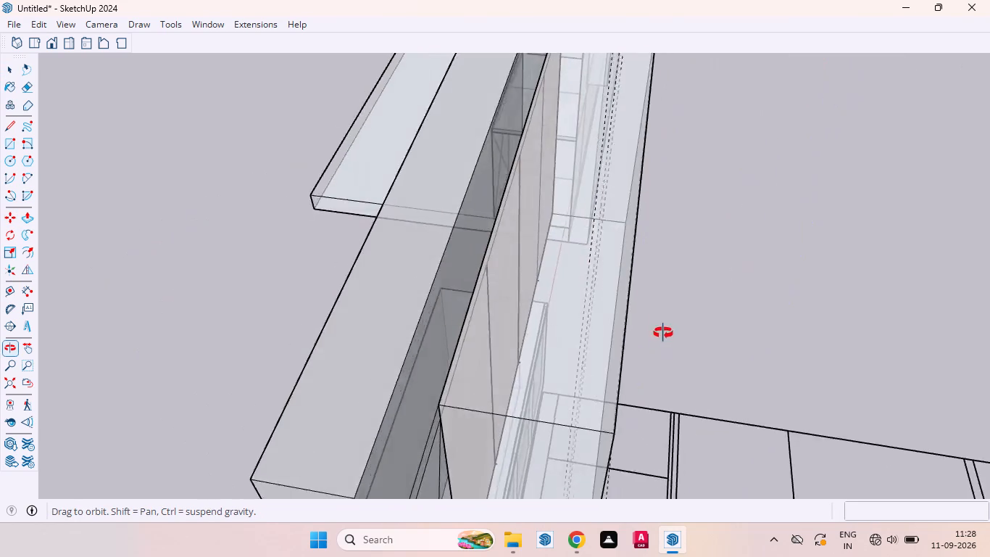
{"action": "middle_click_drag", "start_coordinate": [663, 333], "coordinate": [641, 301]}
{"action": "scroll", "coordinate": [526, 316], "scroll_direction": "down", "scroll_amount": 11}
{"action": "scroll", "coordinate": [496, 354], "scroll_direction": "up", "scroll_amount": 1}
{"action": "scroll", "coordinate": [493, 358], "scroll_direction": "down", "scroll_amount": 2}
{"action": "middle_click_drag", "start_coordinate": [554, 270], "coordinate": [543, 278]}
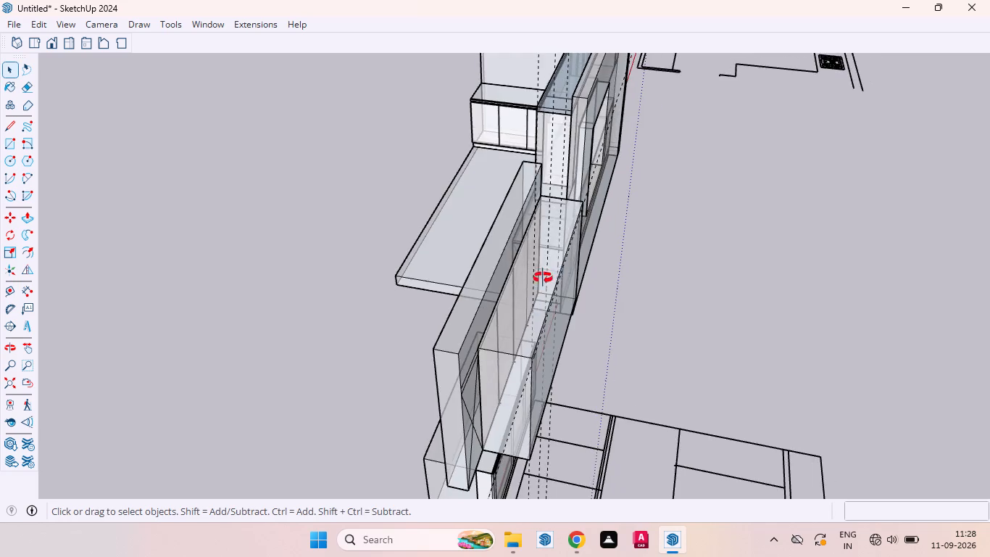
{"action": "middle_click_drag", "start_coordinate": [543, 278], "coordinate": [461, 278]}
{"action": "left_click_drag", "start_coordinate": [520, 104], "coordinate": [330, 30]}
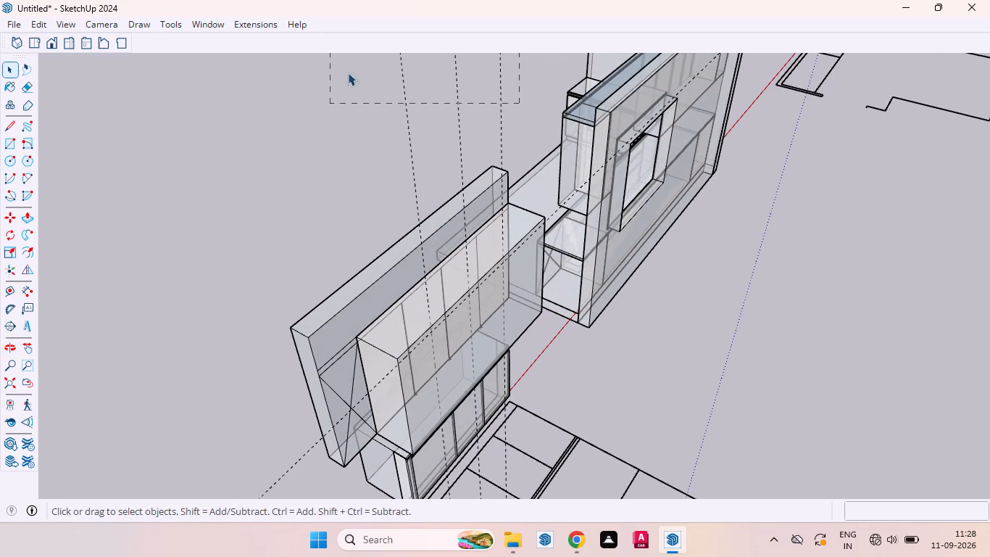
{"action": "key", "text": "m"}
{"action": "left_click", "coordinate": [564, 386]}
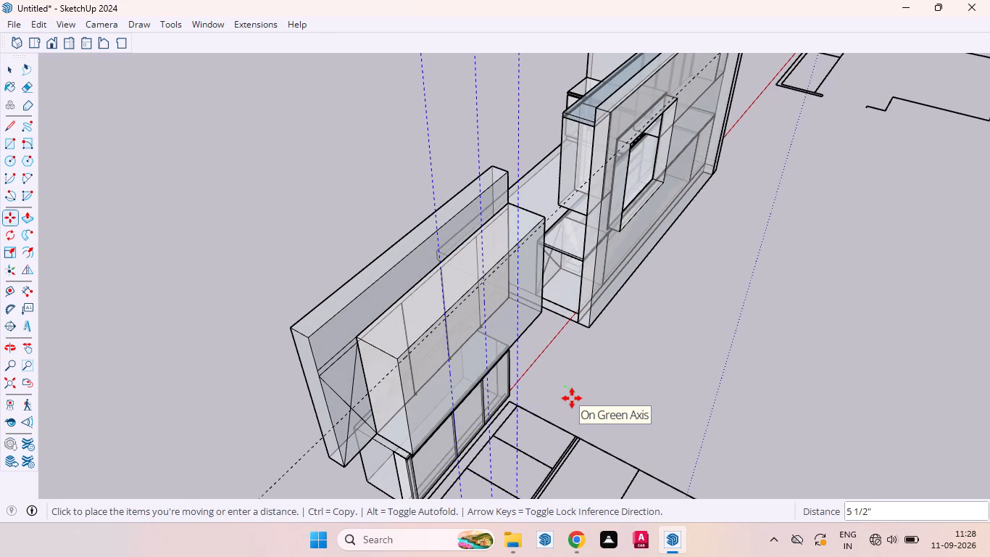
{"action": "left_click", "coordinate": [572, 398]}
{"action": "middle_click_drag", "start_coordinate": [484, 338], "coordinate": [594, 305]}
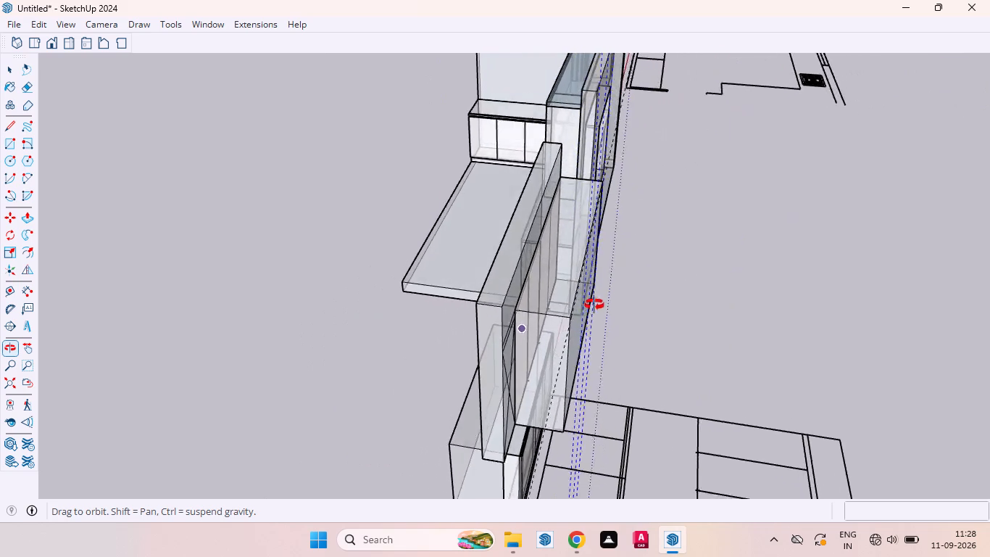
{"action": "middle_click_drag", "start_coordinate": [594, 305], "coordinate": [624, 294]}
{"action": "scroll", "coordinate": [623, 260], "scroll_direction": "up", "scroll_amount": 6}
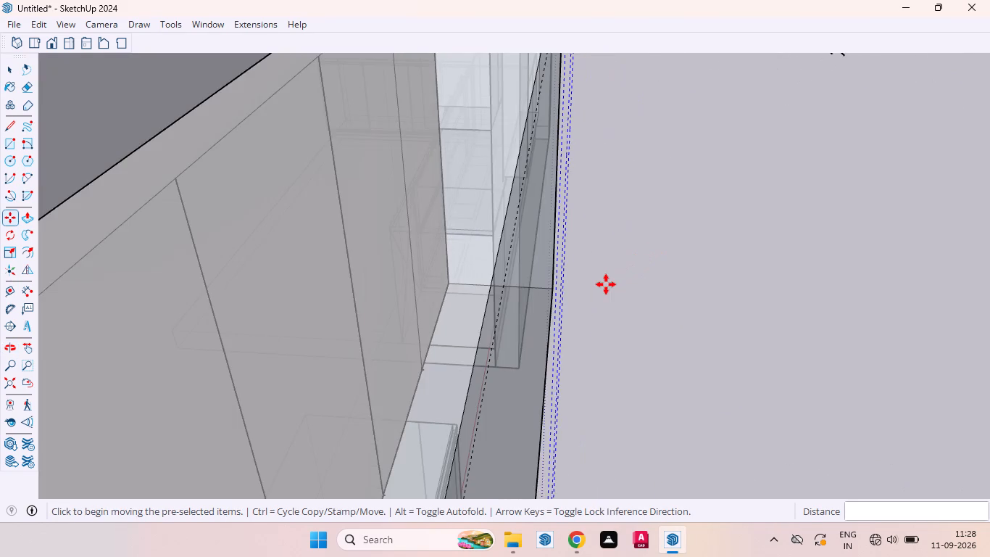
{"action": "scroll", "coordinate": [605, 286], "scroll_direction": "down", "scroll_amount": 3}
{"action": "key", "text": "space"}
{"action": "left_click", "coordinate": [649, 310]}
Turn off the X-ray face style.
{"action": "scroll", "coordinate": [657, 288], "scroll_direction": "down", "scroll_amount": 3}
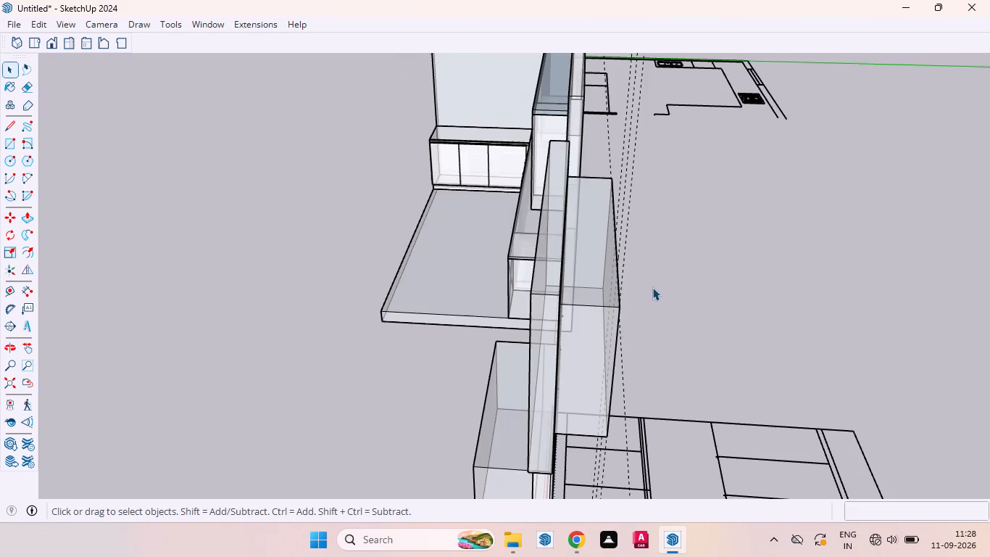
{"action": "middle_click_drag", "start_coordinate": [631, 324], "coordinate": [628, 352]}
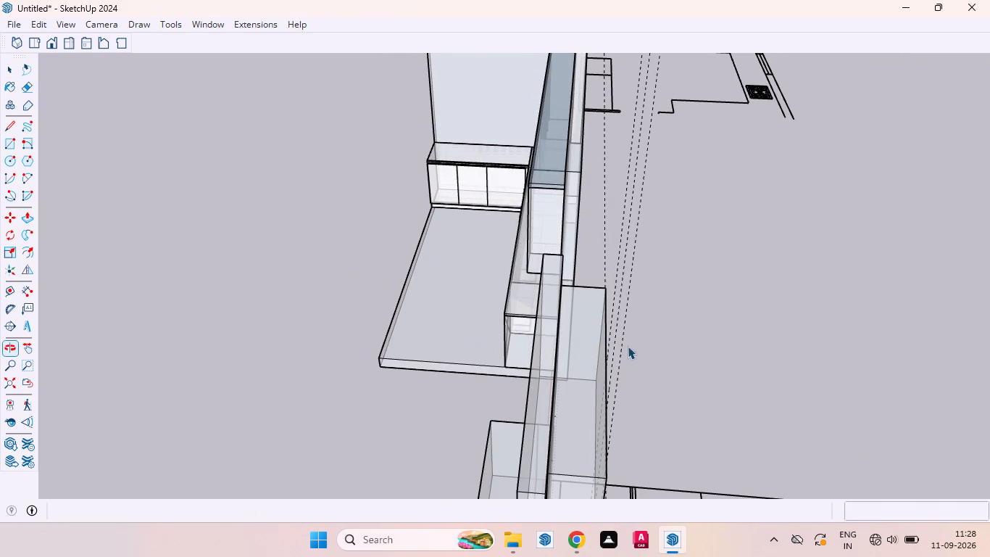
{"action": "left_click", "coordinate": [59, 22]}
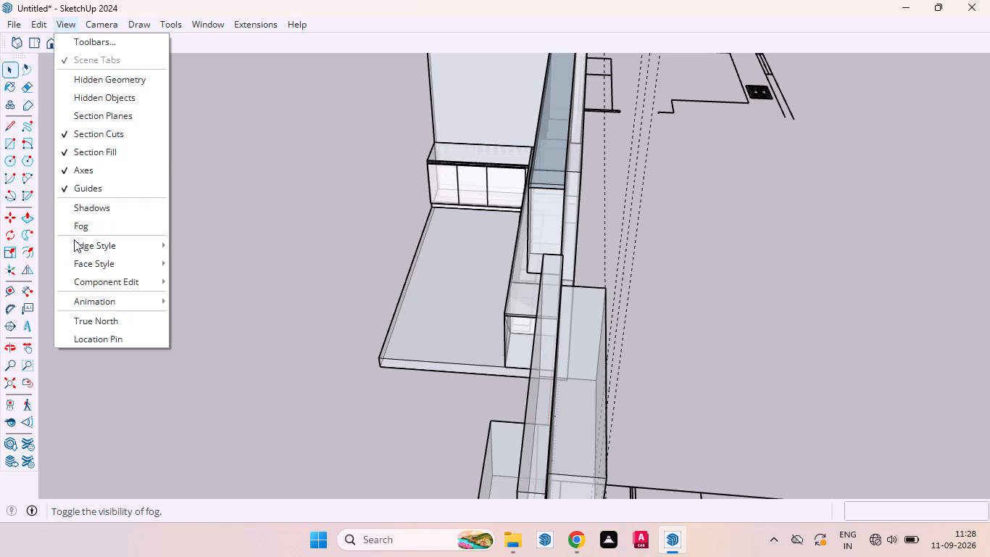
{"action": "left_click", "coordinate": [188, 266]}
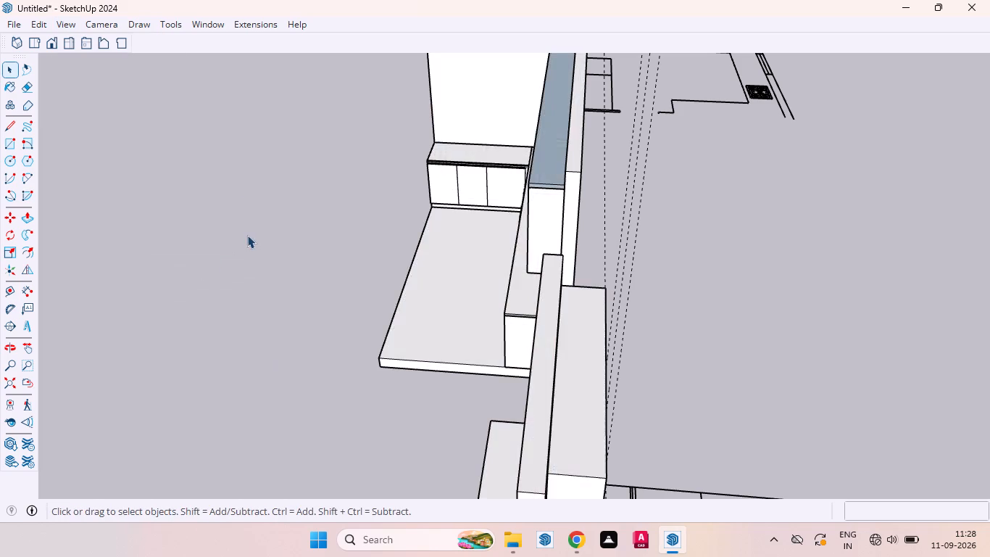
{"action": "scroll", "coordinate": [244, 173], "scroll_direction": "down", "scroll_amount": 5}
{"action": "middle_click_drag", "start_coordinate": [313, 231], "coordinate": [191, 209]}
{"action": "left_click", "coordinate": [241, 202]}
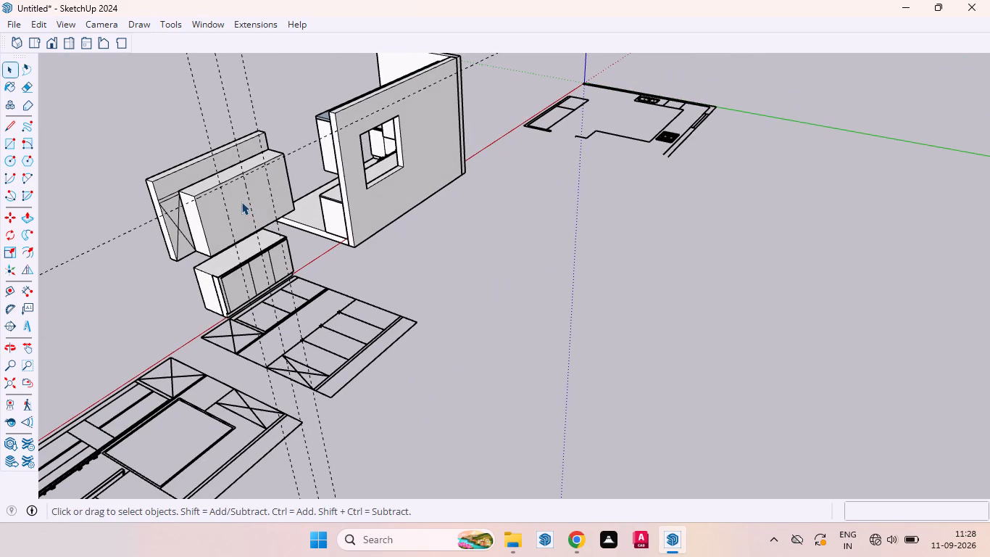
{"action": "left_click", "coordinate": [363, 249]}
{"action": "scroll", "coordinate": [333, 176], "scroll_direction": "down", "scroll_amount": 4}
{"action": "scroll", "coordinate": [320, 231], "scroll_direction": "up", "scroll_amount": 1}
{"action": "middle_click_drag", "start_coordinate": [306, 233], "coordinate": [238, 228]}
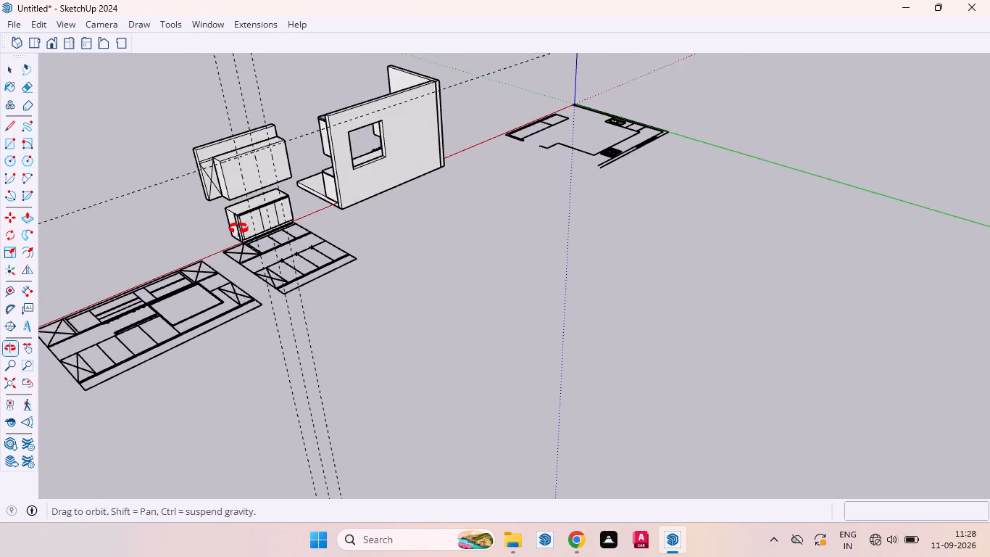
Inside the separate wall cabinet box's group, draw a 2" by 5' 11 1/2" rectangle along the front face's top edge, down to the horizontal guide.
{"action": "middle_click_drag", "start_coordinate": [238, 228], "coordinate": [236, 220]}
{"action": "scroll", "coordinate": [244, 160], "scroll_direction": "up", "scroll_amount": 10}
{"action": "middle_click_drag", "start_coordinate": [219, 160], "coordinate": [328, 123]}
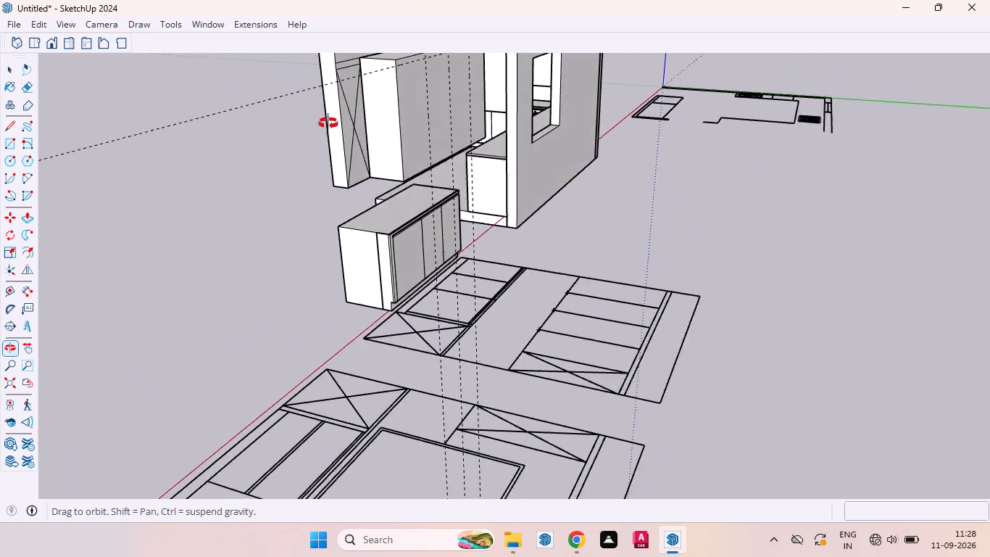
{"action": "middle_click_drag", "start_coordinate": [328, 123], "coordinate": [238, 202]}
{"action": "scroll", "coordinate": [375, 185], "scroll_direction": "down", "scroll_amount": 4}
{"action": "scroll", "coordinate": [302, 207], "scroll_direction": "up", "scroll_amount": 5}
{"action": "middle_click_drag", "start_coordinate": [293, 240], "coordinate": [242, 218]}
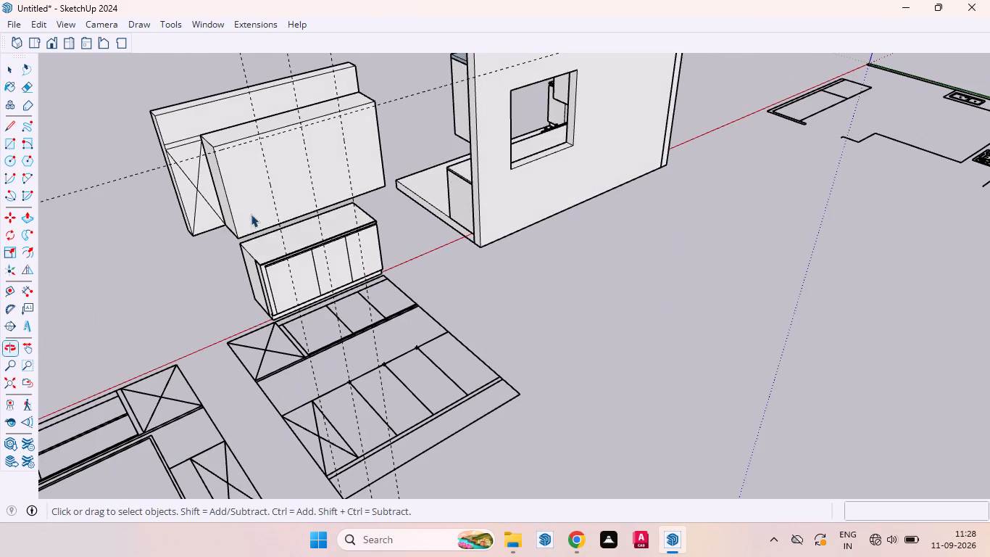
{"action": "double_click", "coordinate": [262, 192]}
{"action": "left_click", "coordinate": [262, 192]}
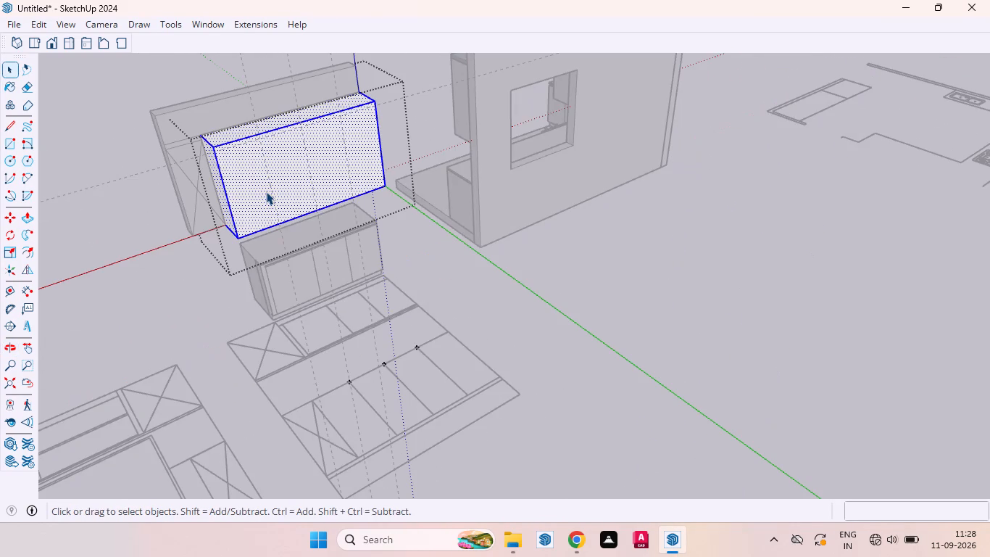
{"action": "key", "text": "r"}
{"action": "scroll", "coordinate": [178, 141], "scroll_direction": "up", "scroll_amount": 14}
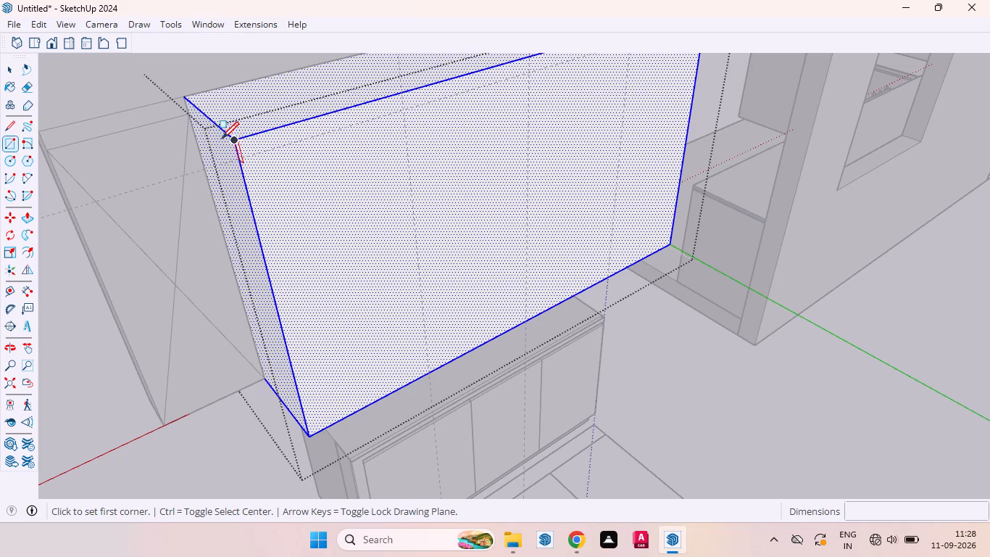
{"action": "left_click", "coordinate": [238, 161]}
{"action": "scroll", "coordinate": [229, 231], "scroll_direction": "down", "scroll_amount": 3}
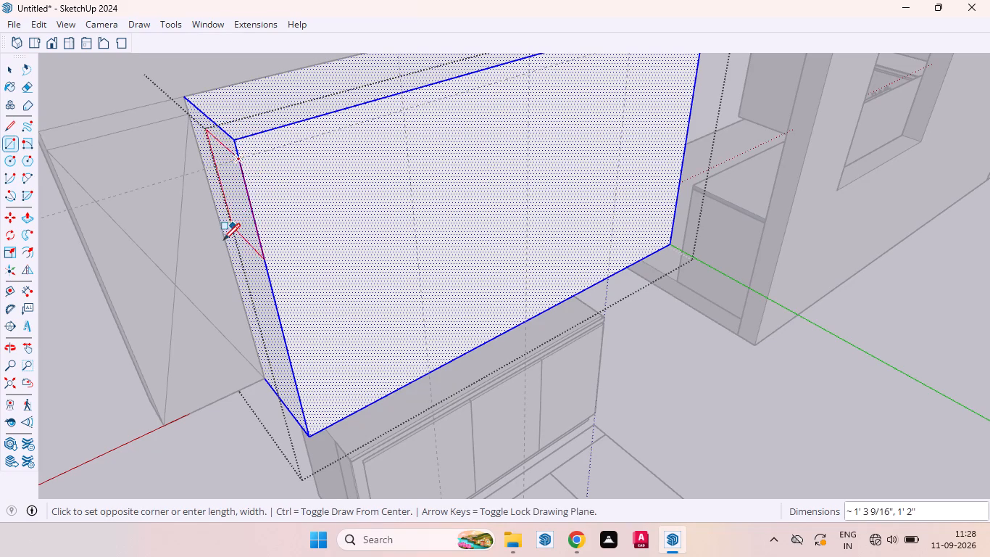
{"action": "scroll", "coordinate": [223, 240], "scroll_direction": "down", "scroll_amount": 9}
{"action": "scroll", "coordinate": [460, 131], "scroll_direction": "up", "scroll_amount": 8}
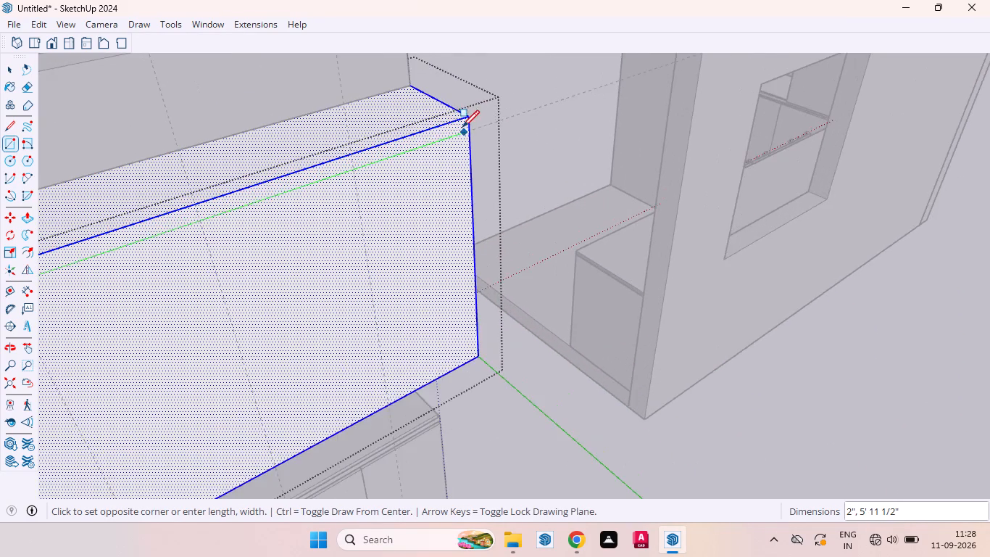
{"action": "scroll", "coordinate": [462, 127], "scroll_direction": "up", "scroll_amount": 5}
{"action": "left_click", "coordinate": [474, 110]}
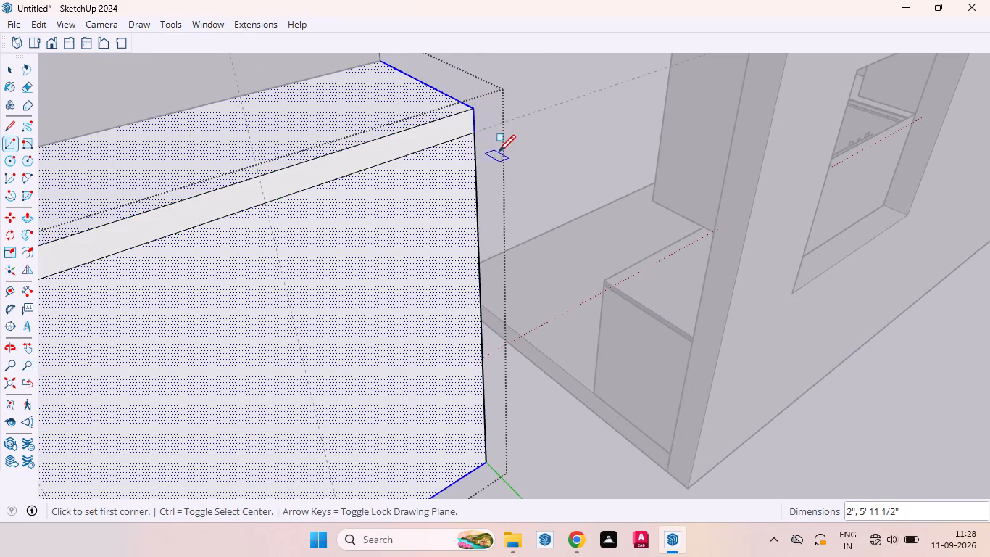
{"action": "key", "text": "space"}
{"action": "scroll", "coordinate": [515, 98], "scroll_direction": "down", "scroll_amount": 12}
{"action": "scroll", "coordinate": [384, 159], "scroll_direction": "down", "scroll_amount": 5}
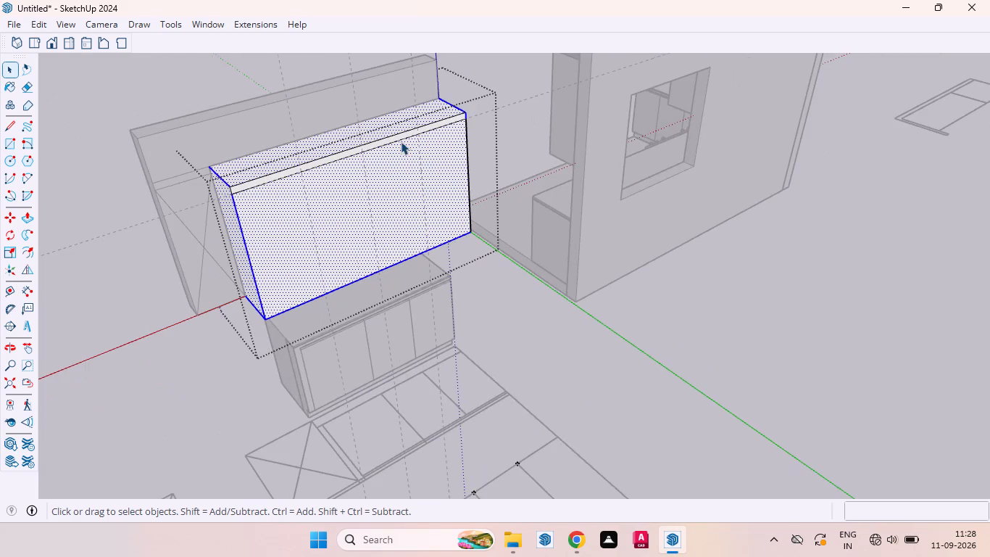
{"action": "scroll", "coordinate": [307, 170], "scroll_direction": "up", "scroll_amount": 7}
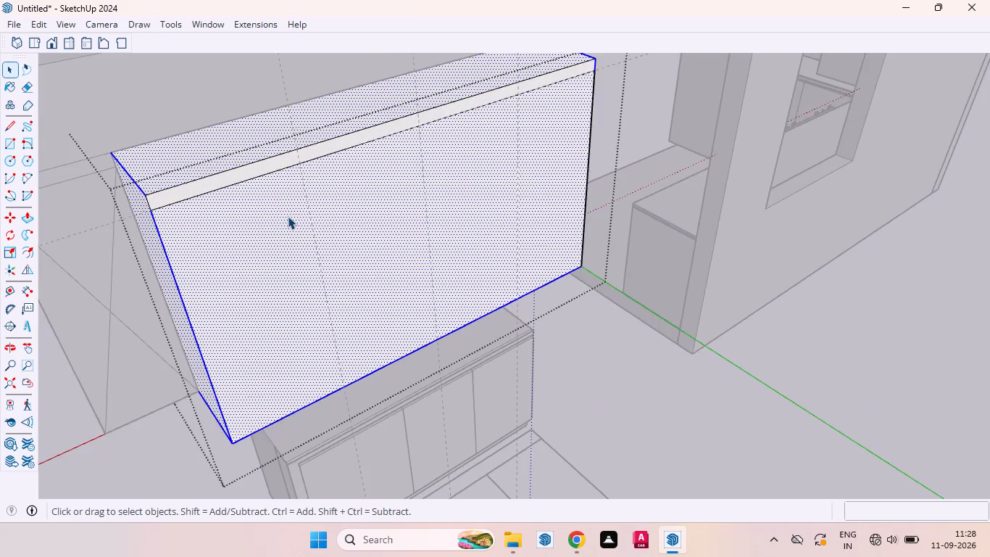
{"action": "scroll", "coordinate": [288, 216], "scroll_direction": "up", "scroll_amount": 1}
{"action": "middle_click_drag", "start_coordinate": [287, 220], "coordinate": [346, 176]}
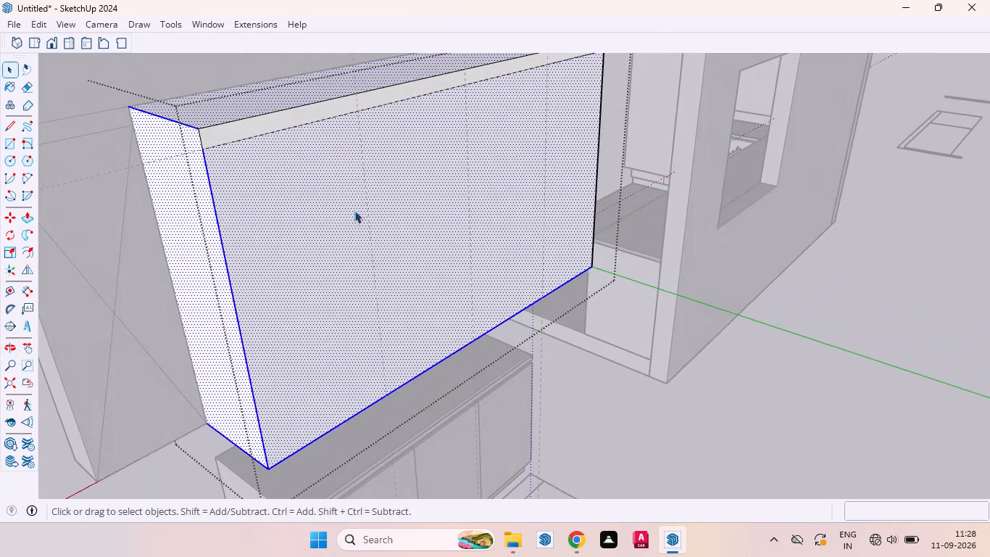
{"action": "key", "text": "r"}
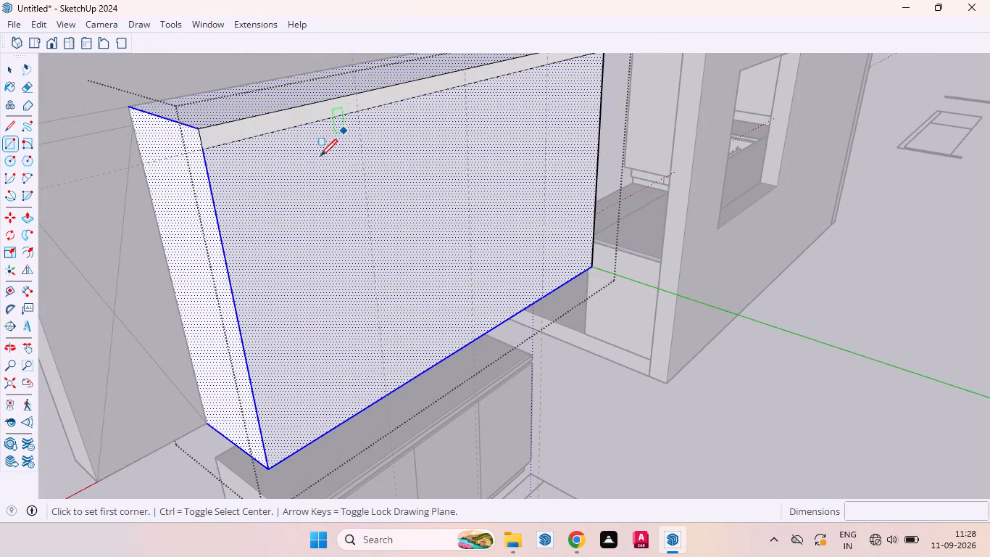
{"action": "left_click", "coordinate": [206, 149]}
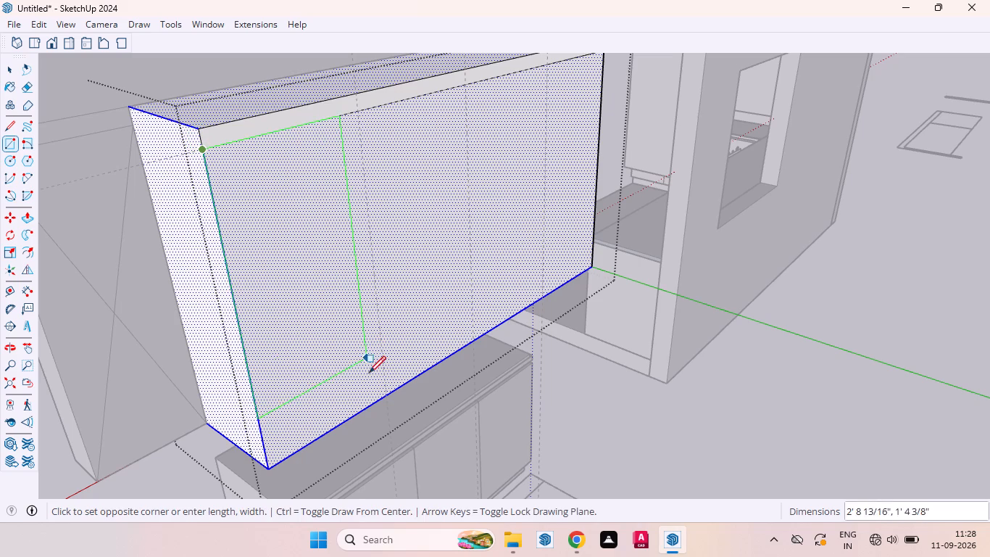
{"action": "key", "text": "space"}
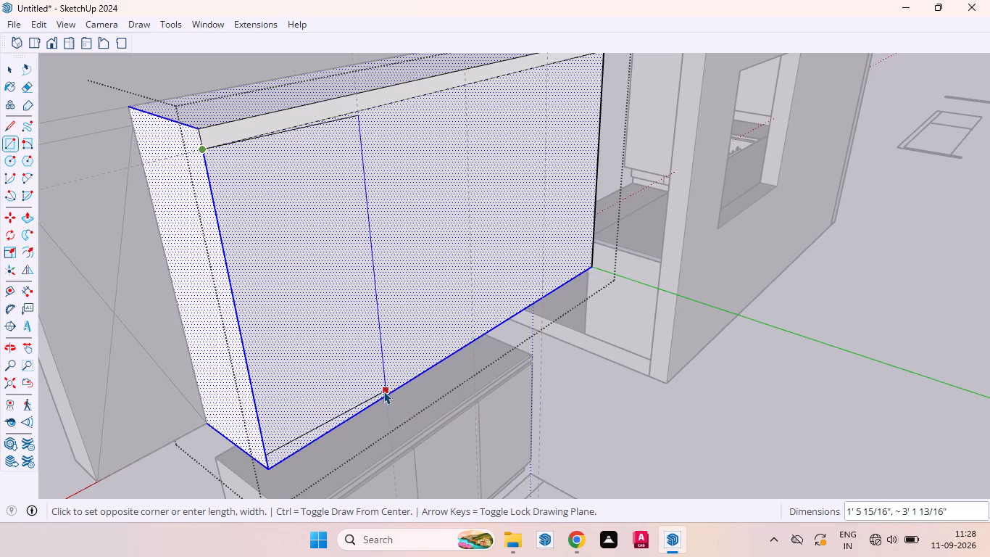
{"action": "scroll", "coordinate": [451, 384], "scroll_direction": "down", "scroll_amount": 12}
Leave the cabinet group and move the three vertical door guides 1 1/2" back along the green axis to the box's front face.
{"action": "left_click", "coordinate": [563, 387]}
{"action": "left_click_drag", "start_coordinate": [507, 187], "coordinate": [354, 100]}
{"action": "scroll", "coordinate": [426, 308], "scroll_direction": "up", "scroll_amount": 2}
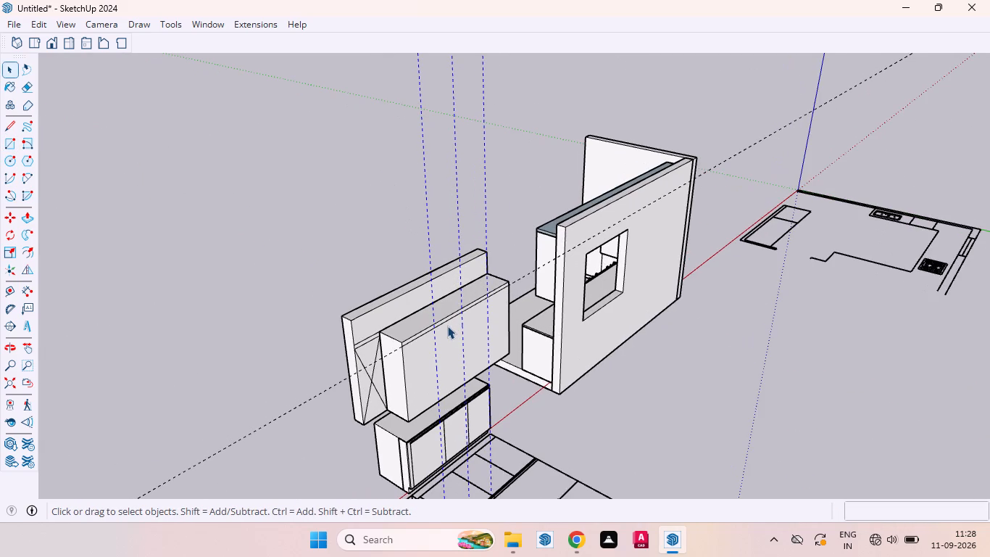
{"action": "key", "text": "m"}
{"action": "scroll", "coordinate": [438, 327], "scroll_direction": "up", "scroll_amount": 11}
{"action": "middle_click_drag", "start_coordinate": [429, 339], "coordinate": [471, 339]}
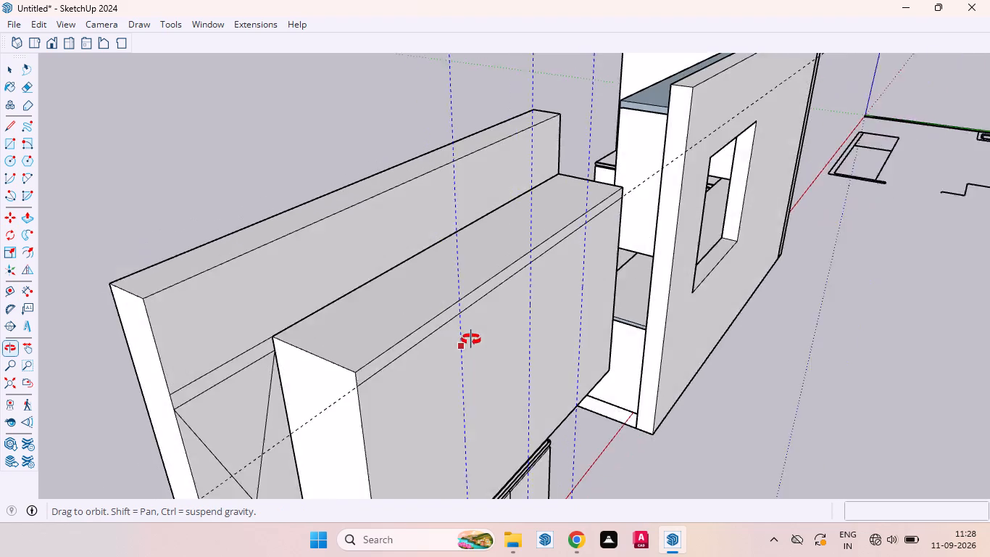
{"action": "middle_click_drag", "start_coordinate": [471, 339], "coordinate": [520, 343]}
{"action": "scroll", "coordinate": [524, 340], "scroll_direction": "up", "scroll_amount": 1}
{"action": "left_click", "coordinate": [531, 284]}
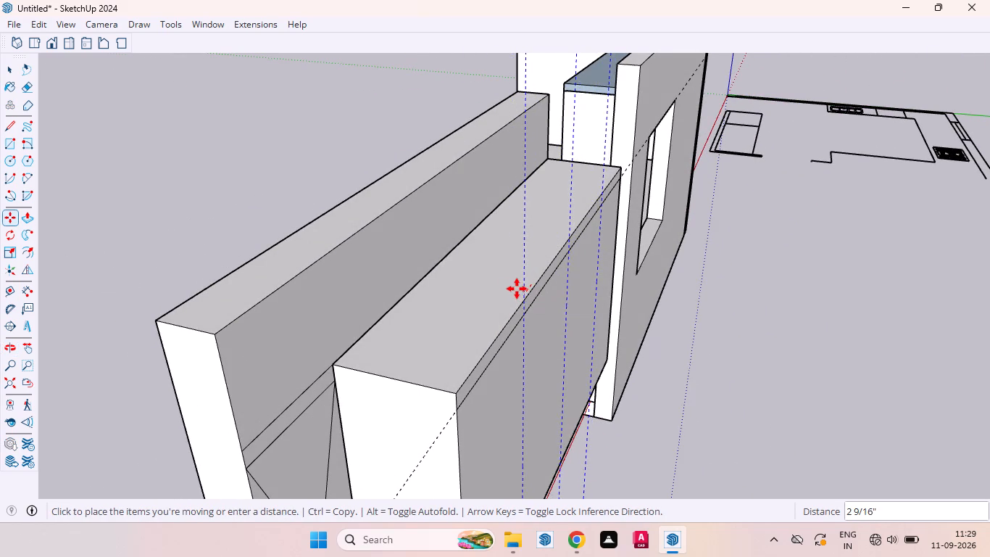
{"action": "scroll", "coordinate": [517, 289], "scroll_direction": "up", "scroll_amount": 5}
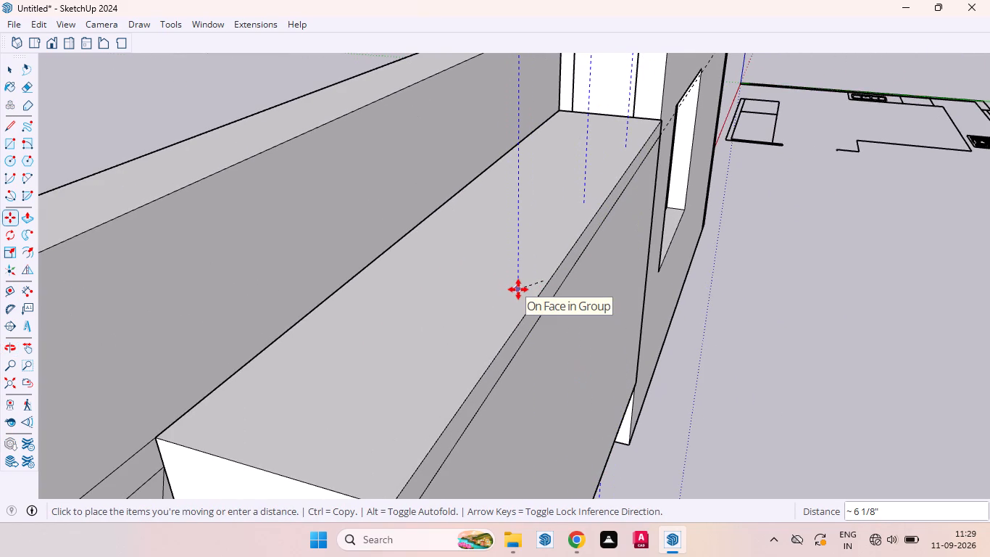
{"action": "key", "text": "Left"}
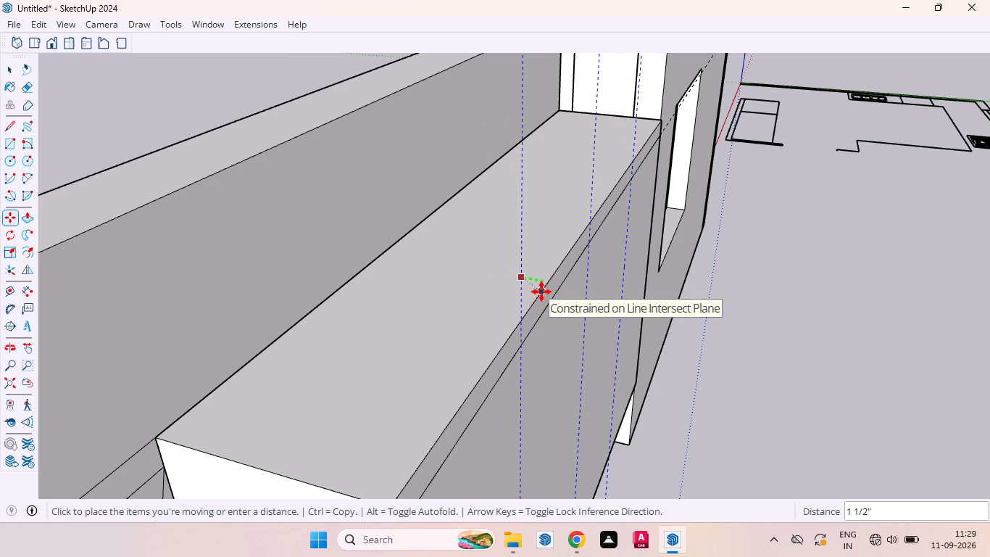
{"action": "left_click", "coordinate": [541, 292]}
{"action": "key", "text": "space"}
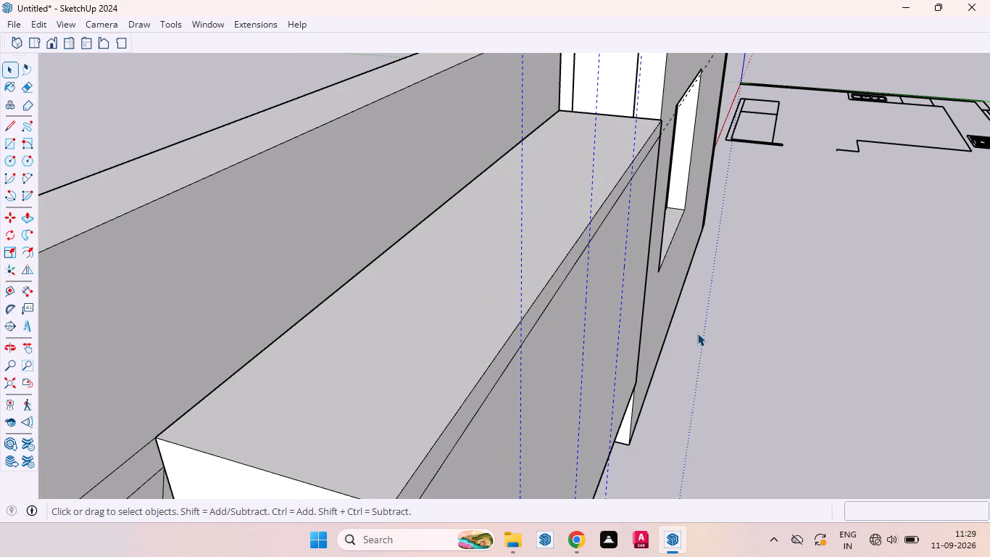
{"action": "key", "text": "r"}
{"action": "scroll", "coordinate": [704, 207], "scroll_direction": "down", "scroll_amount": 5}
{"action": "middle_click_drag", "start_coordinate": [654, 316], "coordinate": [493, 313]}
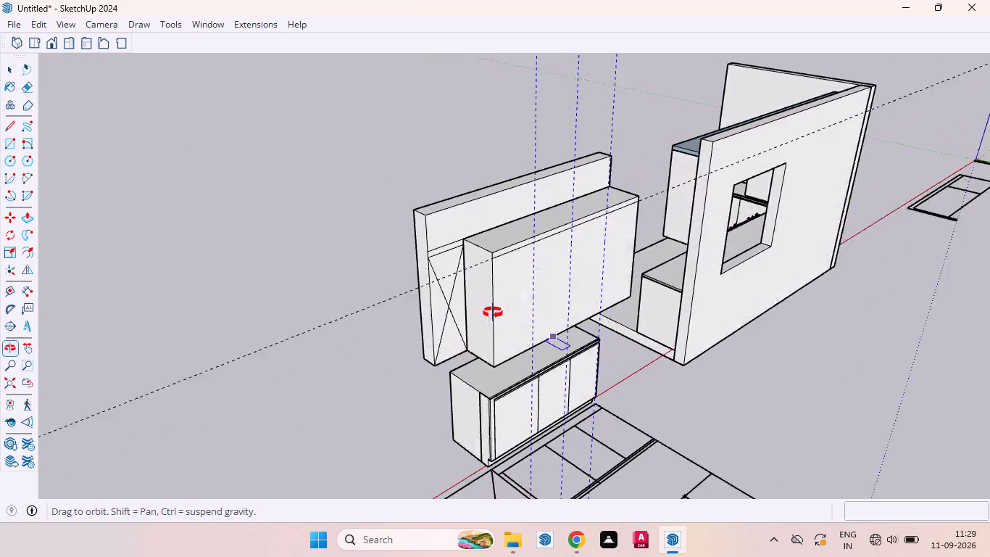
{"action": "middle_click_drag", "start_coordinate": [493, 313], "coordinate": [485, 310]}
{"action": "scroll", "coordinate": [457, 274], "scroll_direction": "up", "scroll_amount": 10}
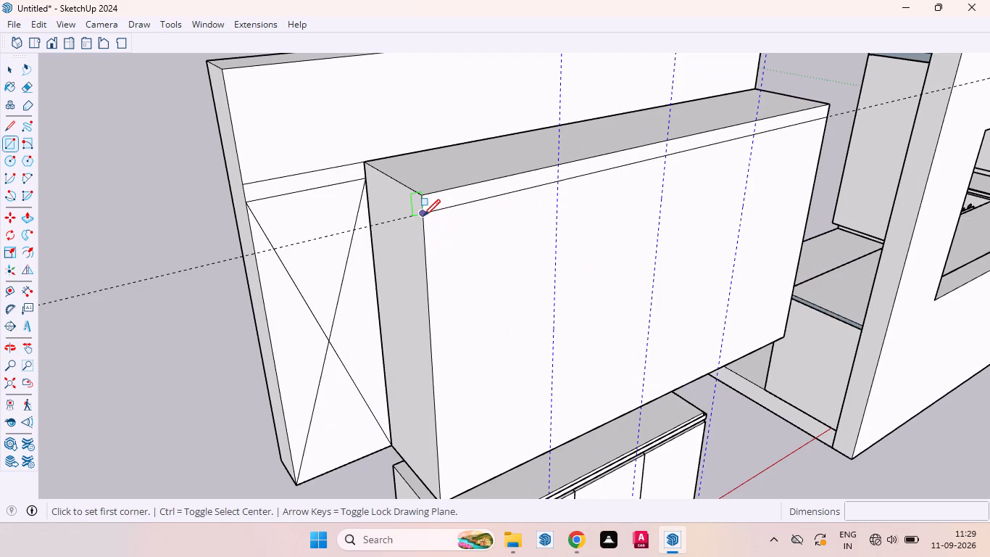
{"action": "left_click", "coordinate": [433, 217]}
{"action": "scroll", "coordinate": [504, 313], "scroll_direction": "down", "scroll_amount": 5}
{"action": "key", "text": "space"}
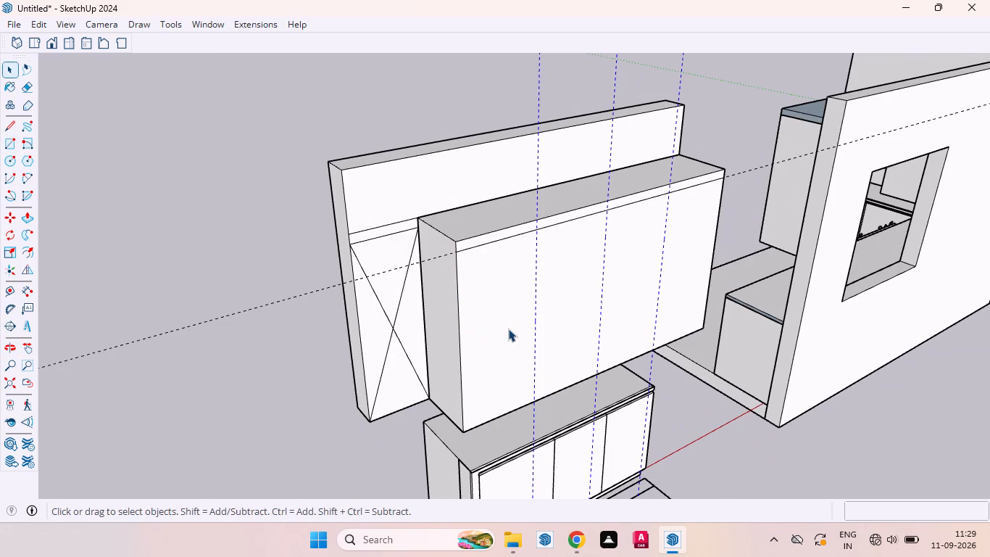
Draw the first door rectangle, 3' 4" tall, below the top strip from the box's exposed side edge to the nearest vertical guide.
{"action": "key", "text": "r"}
{"action": "scroll", "coordinate": [446, 261], "scroll_direction": "up", "scroll_amount": 10}
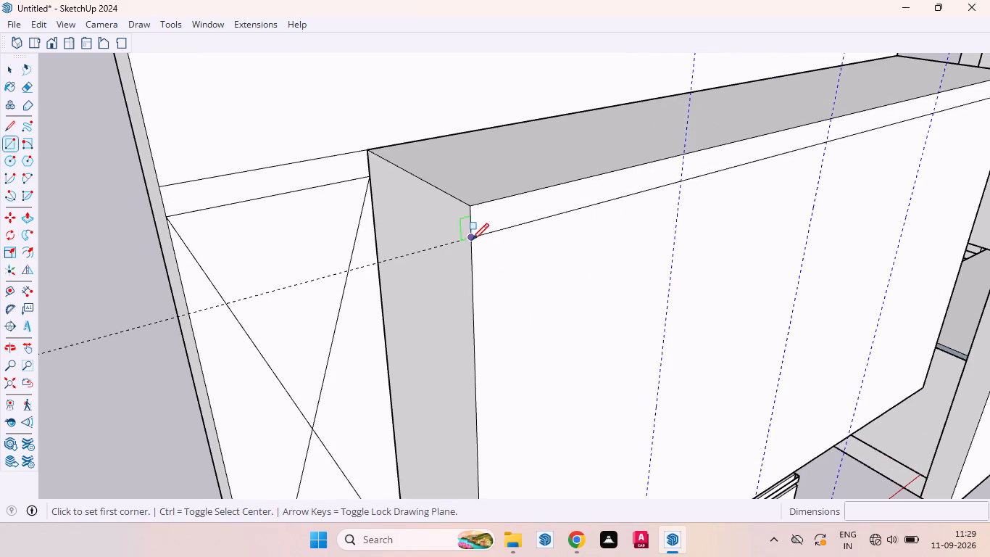
{"action": "left_click", "coordinate": [470, 238]}
{"action": "scroll", "coordinate": [533, 334], "scroll_direction": "down", "scroll_amount": 12}
{"action": "scroll", "coordinate": [573, 412], "scroll_direction": "up", "scroll_amount": 5}
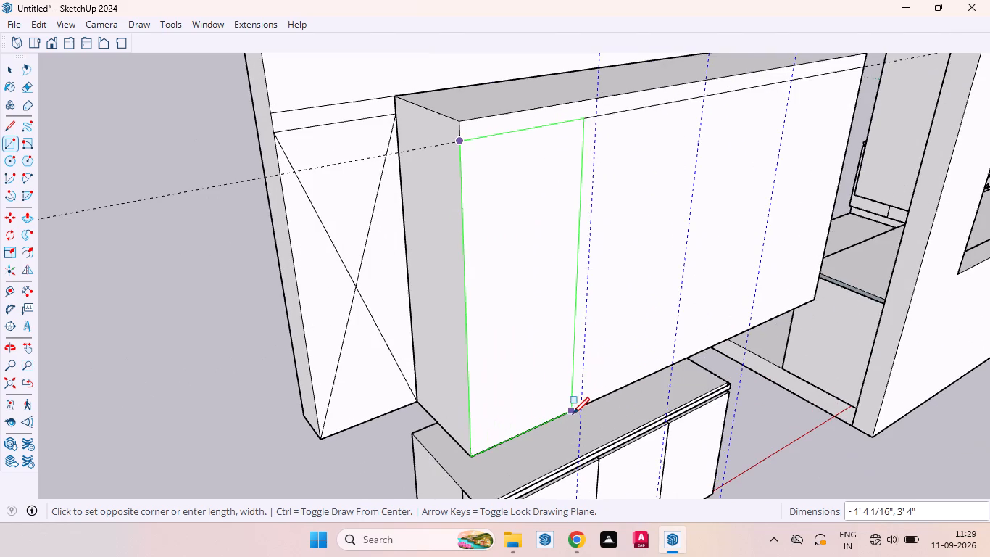
{"action": "left_click", "coordinate": [582, 403]}
{"action": "key", "text": "space"}
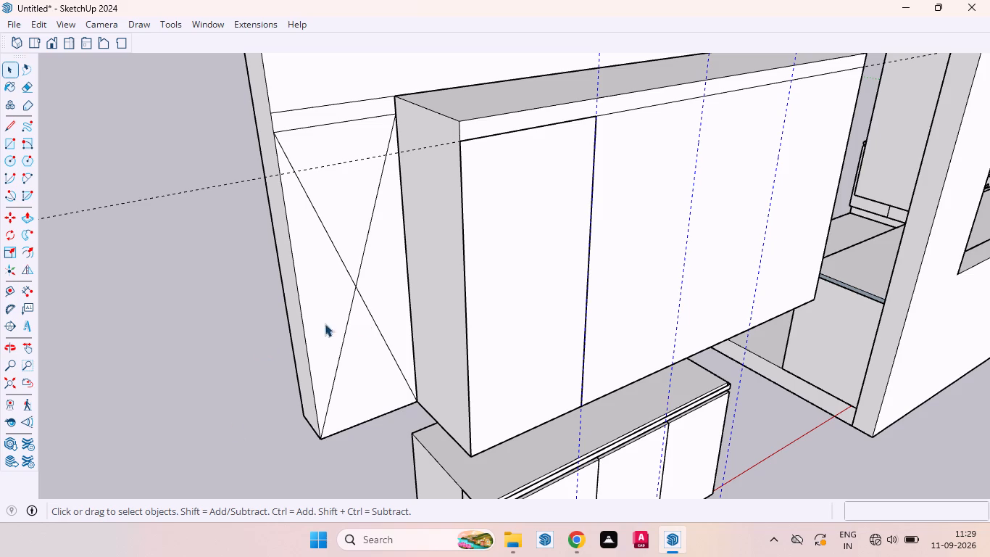
Place parallel guides 3 mm beyond the second and third vertical door guides, on the side away from the drawn door.
{"action": "key", "text": "r"}
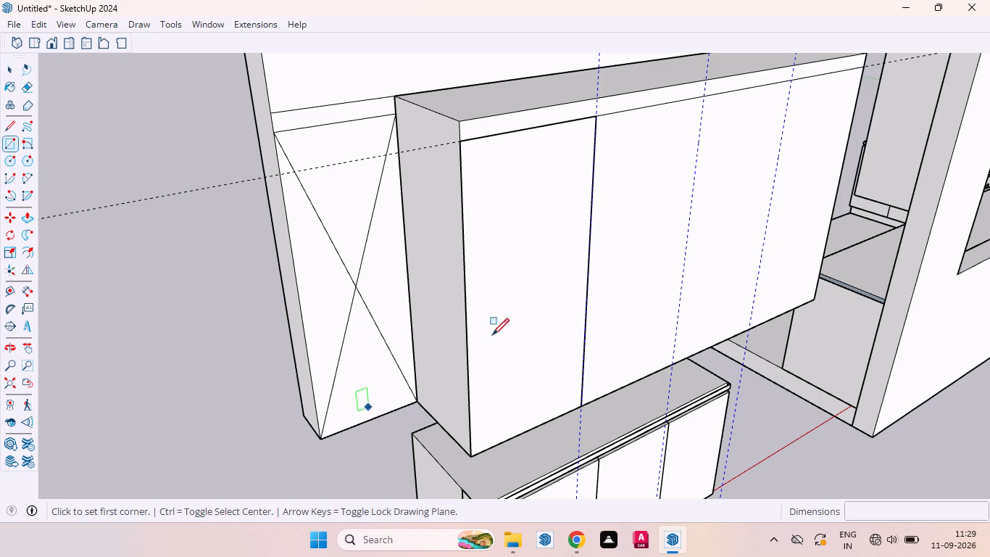
{"action": "key", "text": "space"}
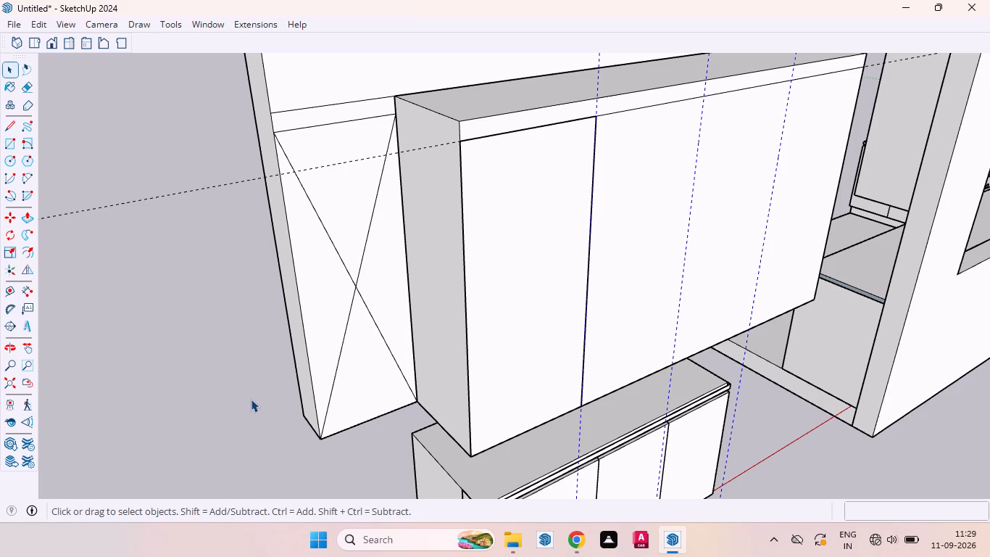
{"action": "key", "text": "t"}
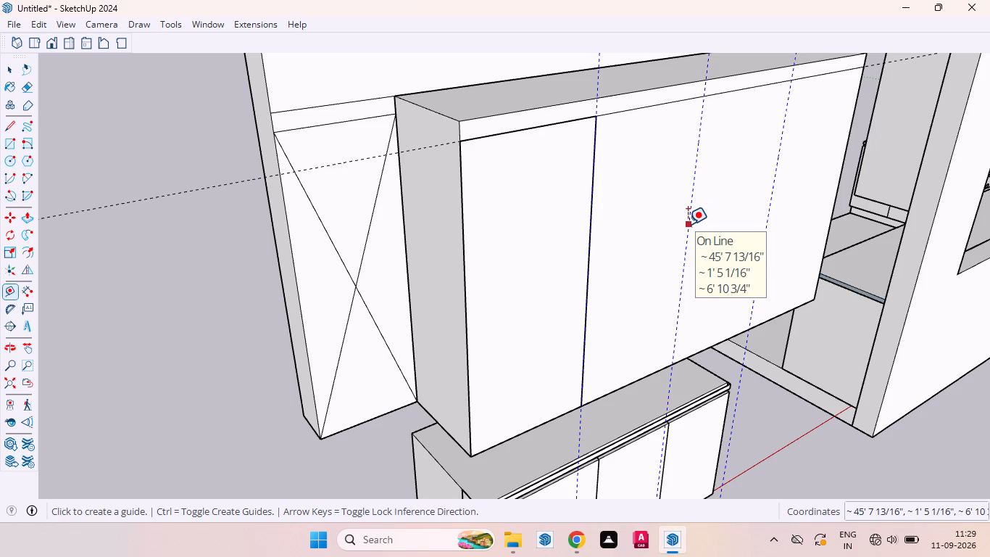
{"action": "left_click", "coordinate": [688, 224]}
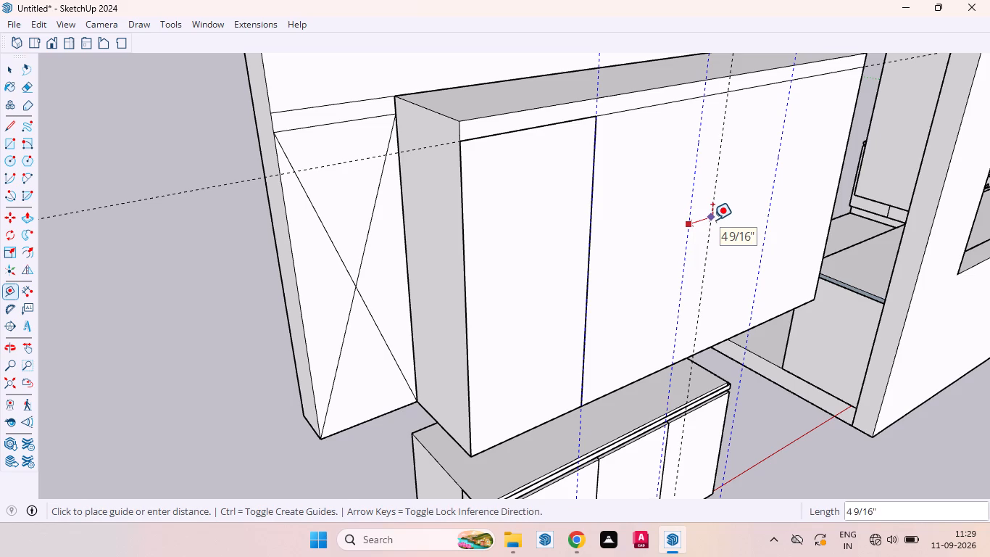
{"action": "key", "text": "3"}
{"action": "type", "text": "mm"}
{"action": "key", "text": "Return"}
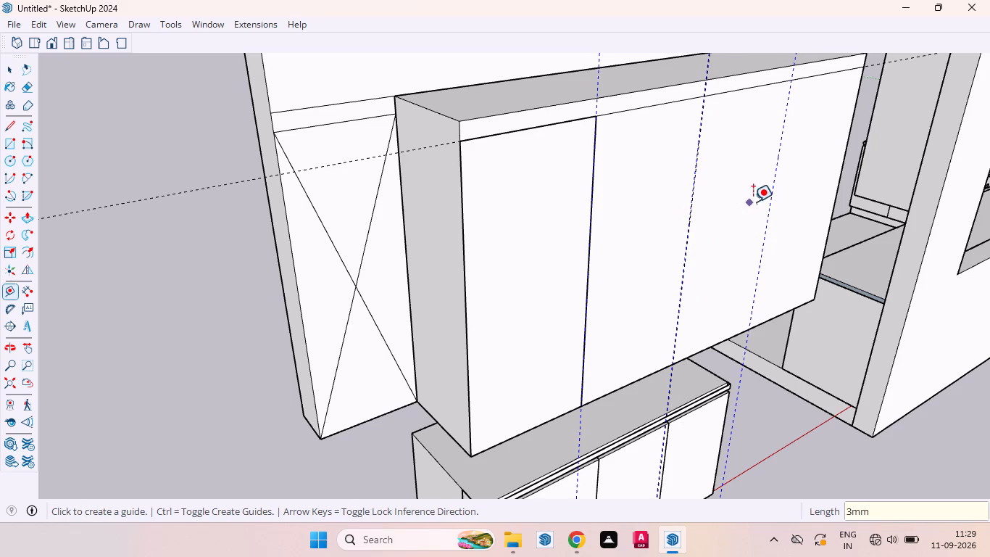
{"action": "left_click", "coordinate": [770, 201]}
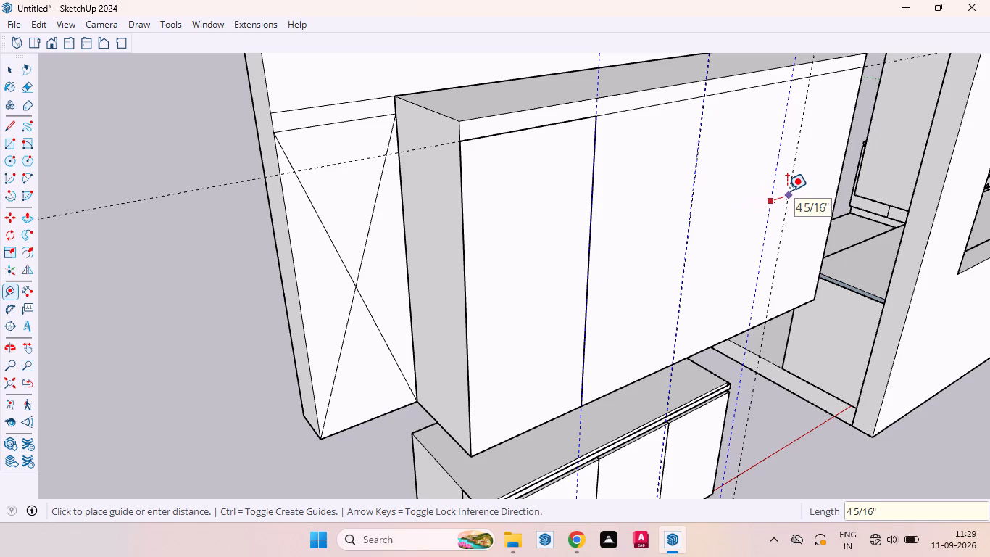
{"action": "type", "text": "3mm"}
{"action": "key", "text": "Return"}
{"action": "key", "text": "space"}
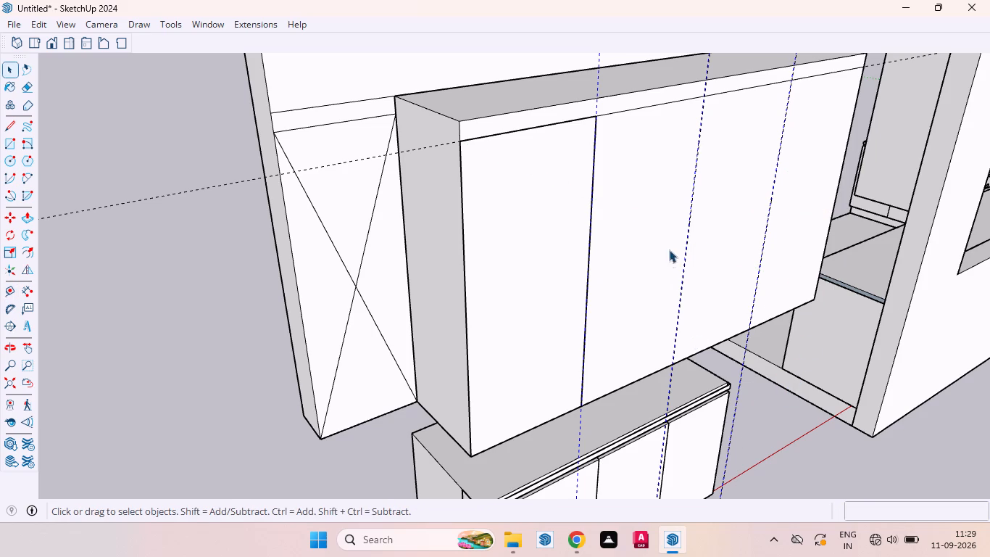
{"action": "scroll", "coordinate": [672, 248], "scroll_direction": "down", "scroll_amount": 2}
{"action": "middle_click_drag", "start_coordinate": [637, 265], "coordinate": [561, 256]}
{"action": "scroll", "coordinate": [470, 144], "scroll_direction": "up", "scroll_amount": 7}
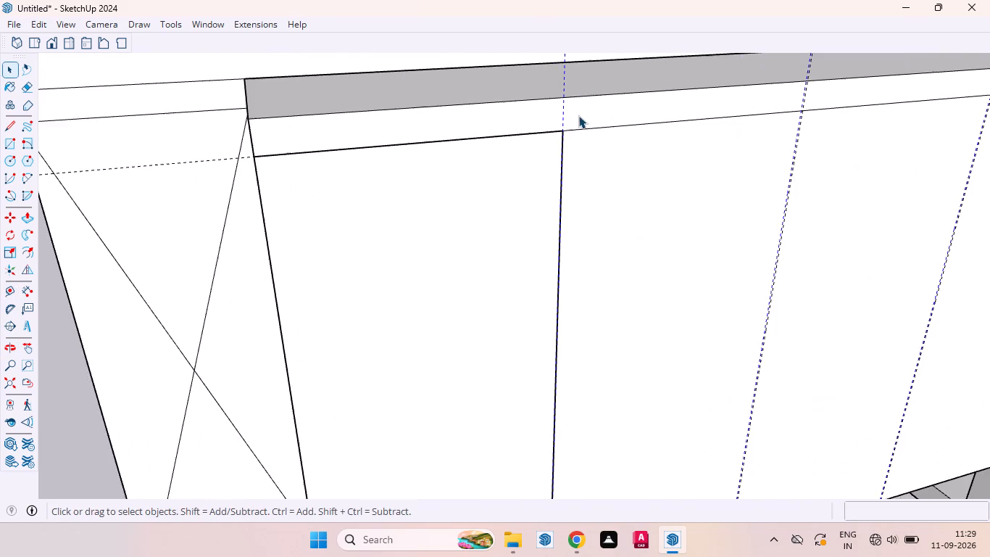
Place a horizontal guide 3 mm above the lower edge of the wall cabinet's top strip.
{"action": "scroll", "coordinate": [578, 115], "scroll_direction": "up", "scroll_amount": 4}
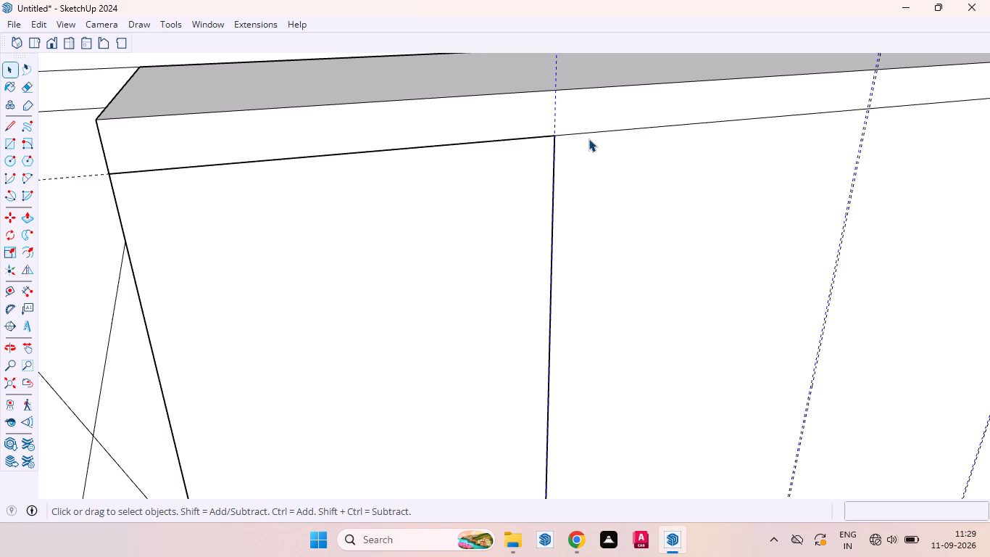
{"action": "key", "text": "t"}
{"action": "left_click", "coordinate": [618, 128]}
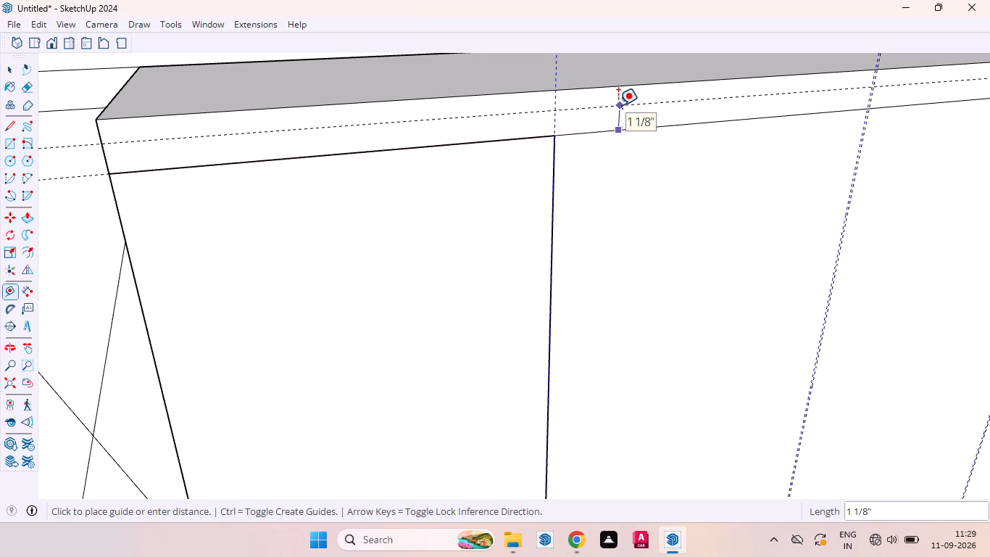
{"action": "type", "text": "3mm"}
{"action": "key", "text": "Return"}
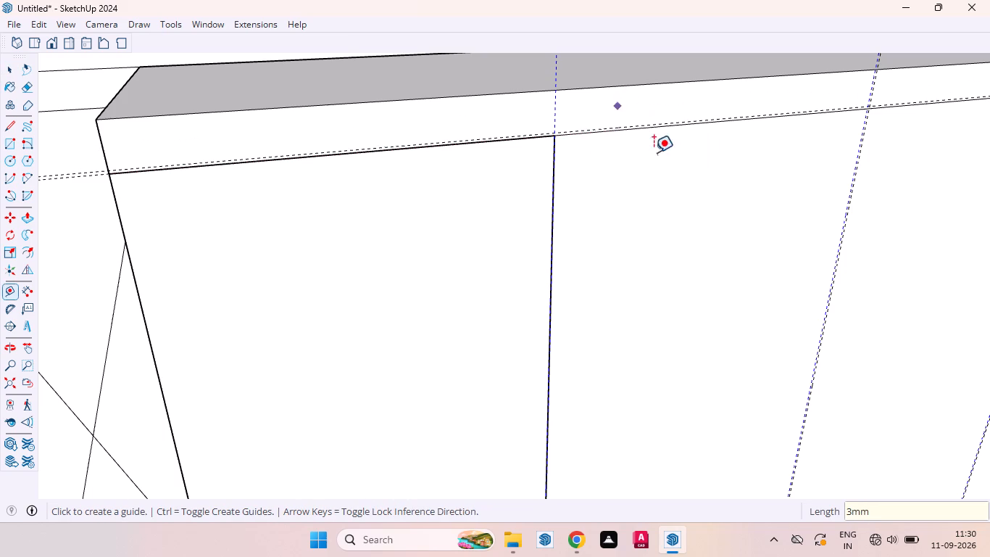
{"action": "scroll", "coordinate": [460, 252], "scroll_direction": "down", "scroll_amount": 5}
{"action": "key", "text": "space"}
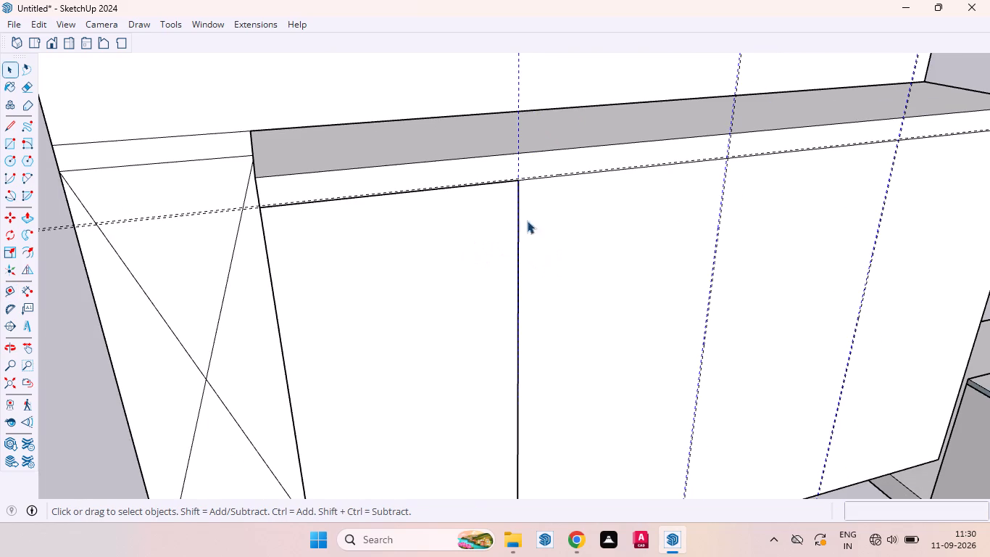
Place a vertical guide 3 mm beyond the drawn door's inner edge, on the side away from the door.
{"action": "scroll", "coordinate": [499, 166], "scroll_direction": "up", "scroll_amount": 13}
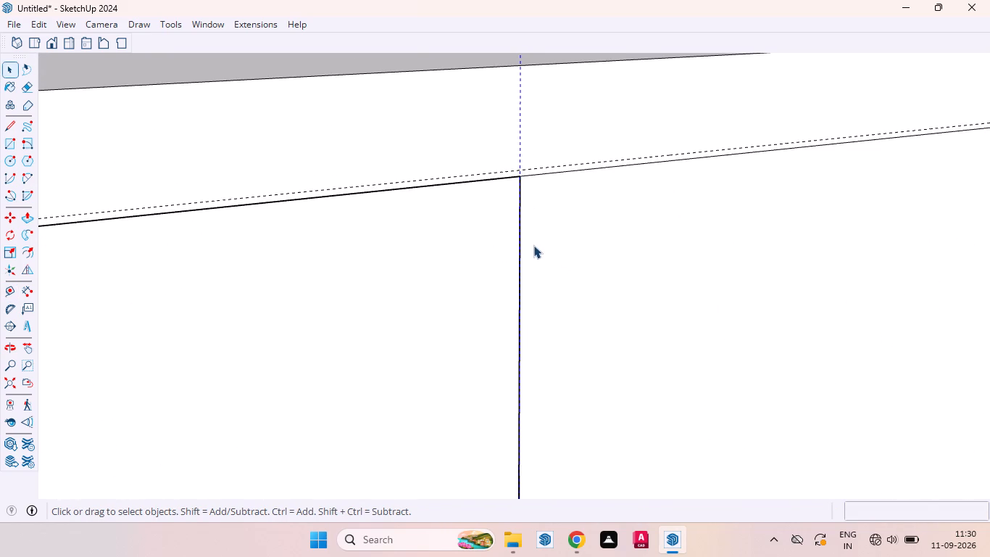
{"action": "scroll", "coordinate": [519, 152], "scroll_direction": "up", "scroll_amount": 12}
{"action": "scroll", "coordinate": [527, 188], "scroll_direction": "down", "scroll_amount": 1}
{"action": "scroll", "coordinate": [527, 188], "scroll_direction": "up", "scroll_amount": 3}
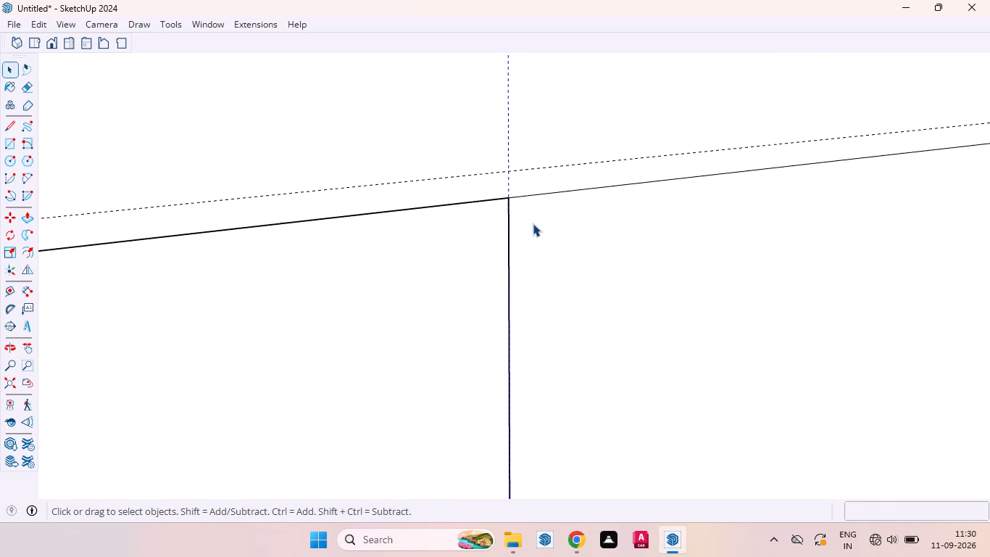
{"action": "key", "text": "t"}
{"action": "left_click", "coordinate": [506, 235]}
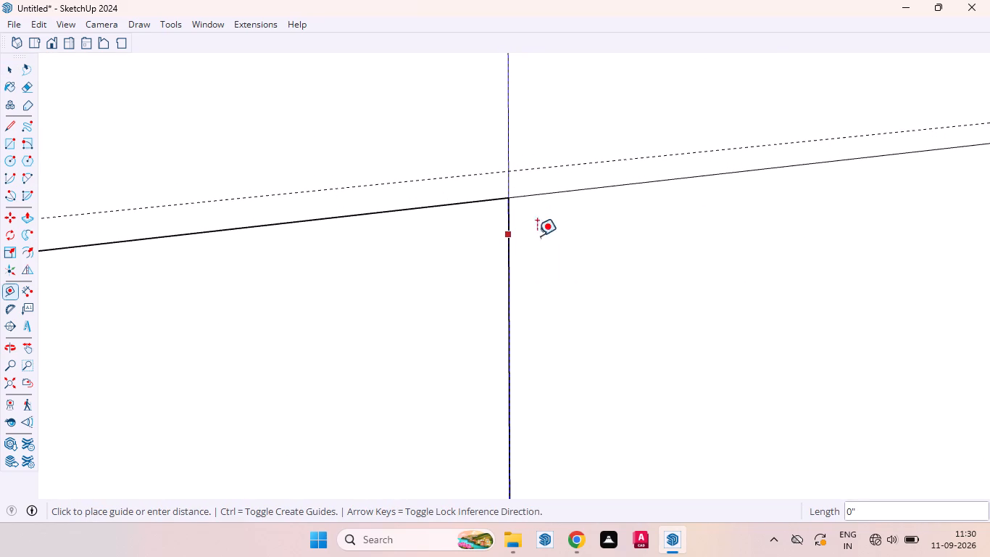
{"action": "key", "text": "3"}
{"action": "type", "text": "mm"}
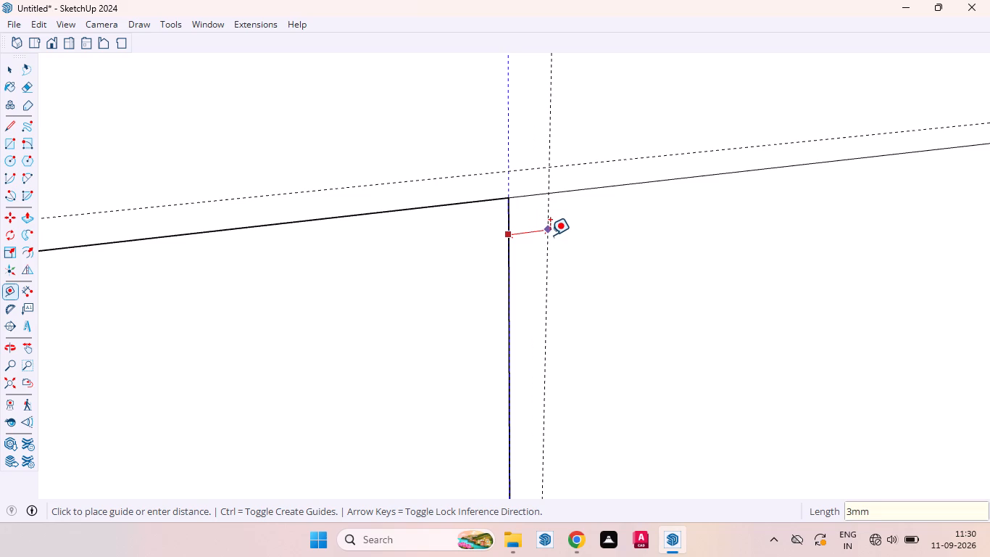
{"action": "key", "text": "Return"}
{"action": "scroll", "coordinate": [548, 231], "scroll_direction": "down", "scroll_amount": 11}
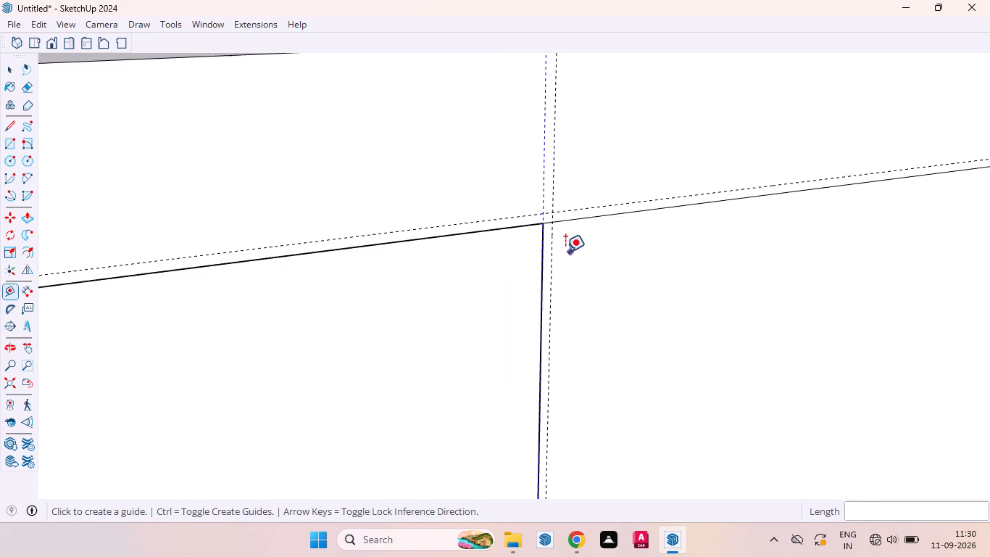
{"action": "scroll", "coordinate": [565, 252], "scroll_direction": "down", "scroll_amount": 2}
{"action": "scroll", "coordinate": [561, 250], "scroll_direction": "up", "scroll_amount": 1}
{"action": "scroll", "coordinate": [560, 250], "scroll_direction": "down", "scroll_amount": 16}
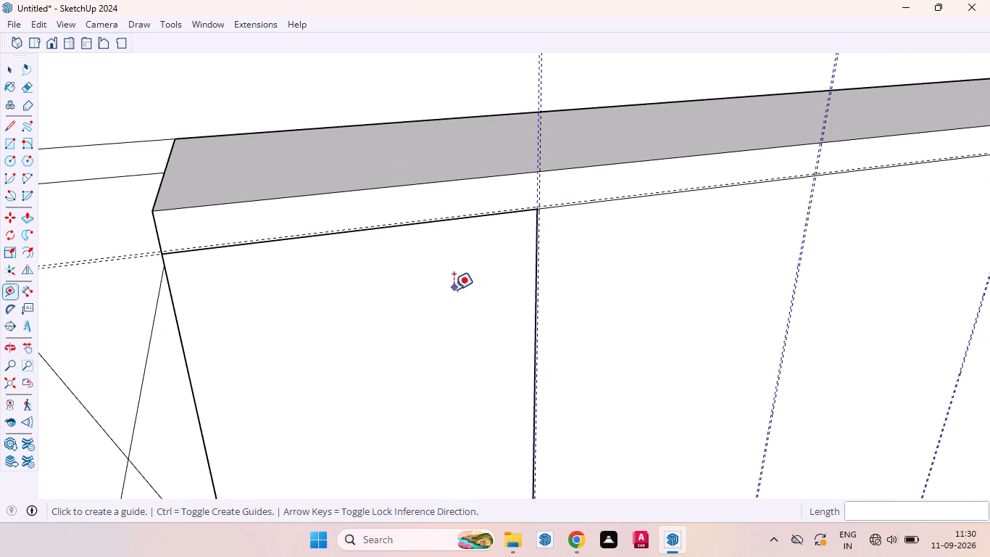
Draw a 5' 11 1/2" by 3 mm rectangle between the two horizontal guides, across the full width of the cabinet front.
{"action": "key", "text": "space"}
{"action": "left_click", "coordinate": [384, 310]}
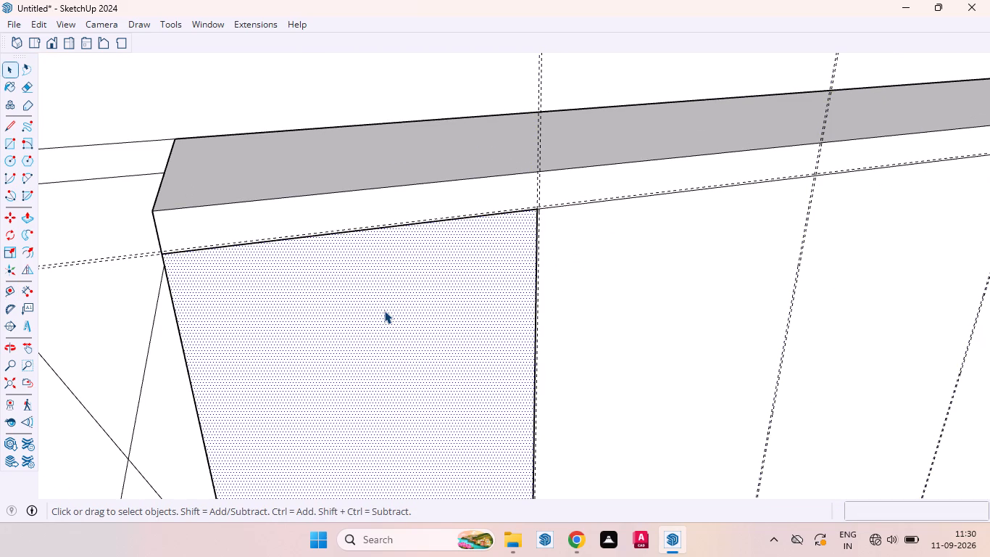
{"action": "key", "text": "r"}
{"action": "scroll", "coordinate": [154, 248], "scroll_direction": "up", "scroll_amount": 10}
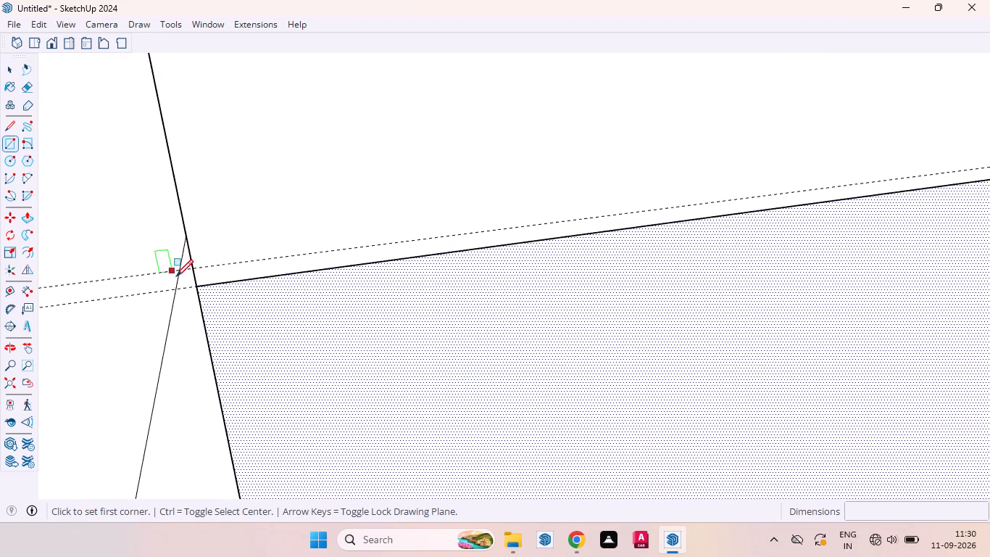
{"action": "left_click", "coordinate": [193, 269]}
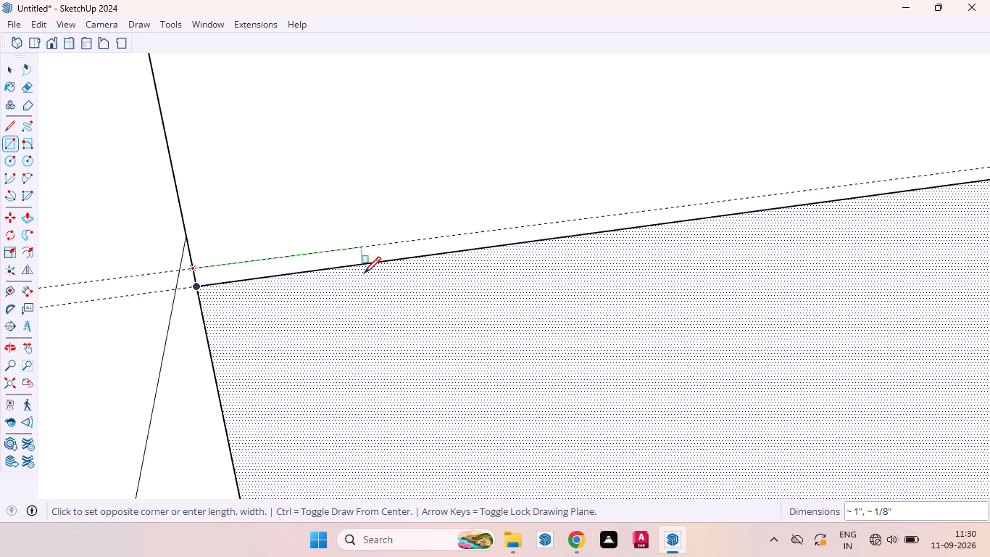
{"action": "scroll", "coordinate": [288, 352], "scroll_direction": "down", "scroll_amount": 5}
{"action": "scroll", "coordinate": [220, 358], "scroll_direction": "down", "scroll_amount": 11}
{"action": "scroll", "coordinate": [201, 277], "scroll_direction": "down", "scroll_amount": 6}
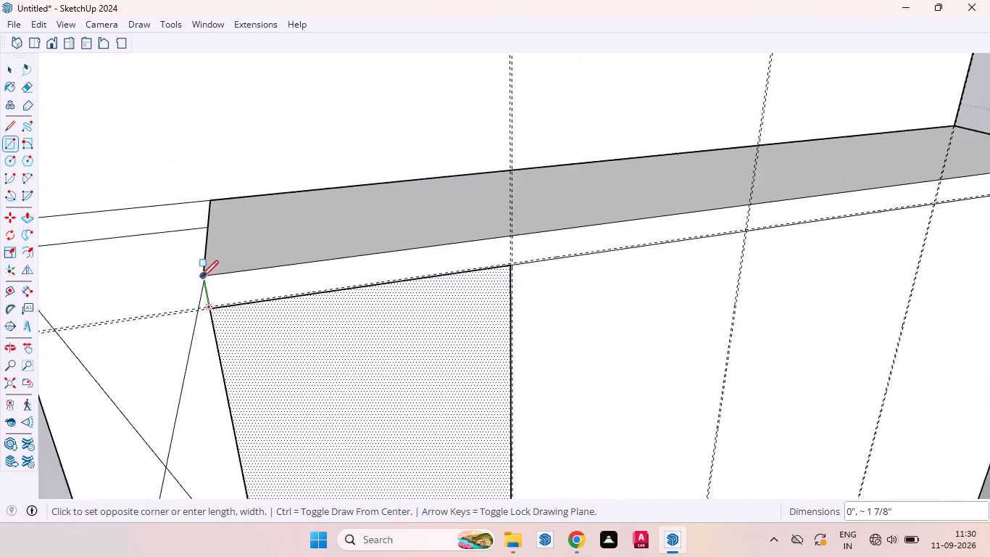
{"action": "scroll", "coordinate": [191, 278], "scroll_direction": "down", "scroll_amount": 5}
{"action": "scroll", "coordinate": [779, 223], "scroll_direction": "up", "scroll_amount": 5}
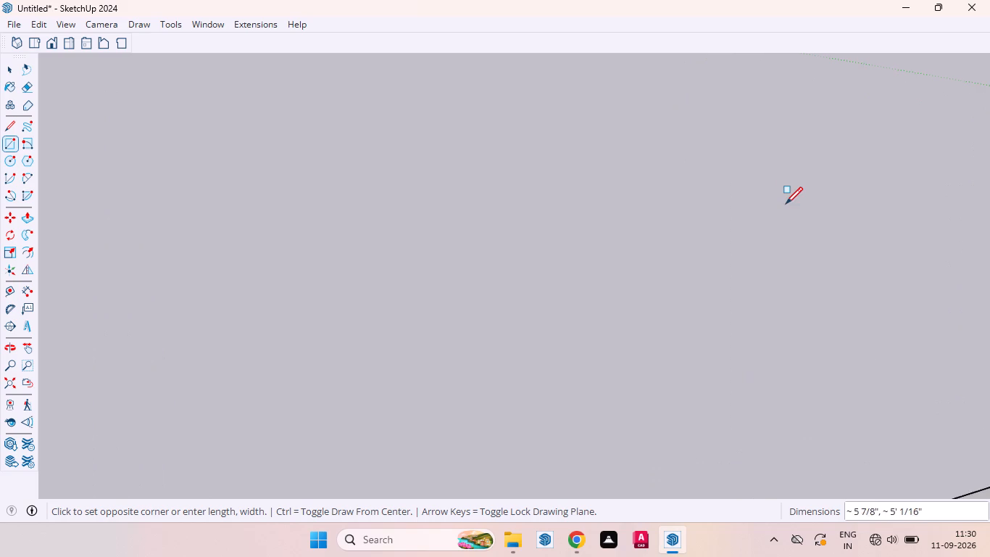
{"action": "scroll", "coordinate": [790, 221], "scroll_direction": "down", "scroll_amount": 4}
{"action": "scroll", "coordinate": [786, 238], "scroll_direction": "up", "scroll_amount": 3}
{"action": "scroll", "coordinate": [786, 232], "scroll_direction": "down", "scroll_amount": 3}
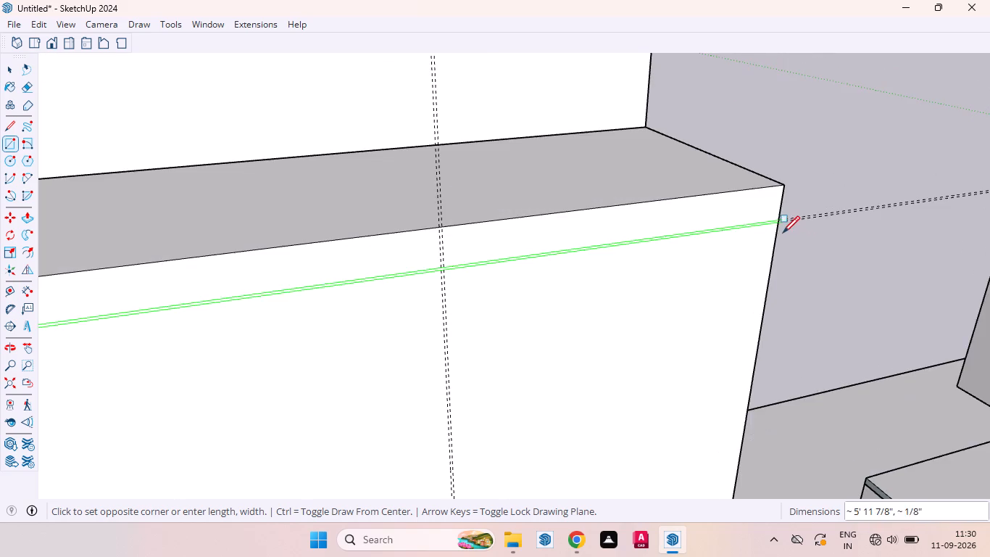
{"action": "scroll", "coordinate": [770, 226], "scroll_direction": "up", "scroll_amount": 14}
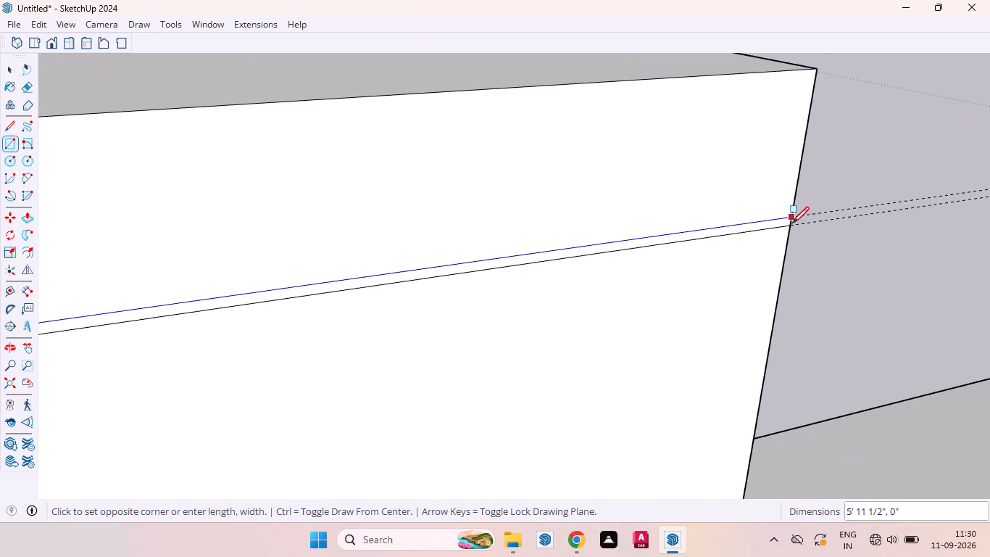
{"action": "left_click", "coordinate": [791, 228]}
{"action": "key", "text": "space"}
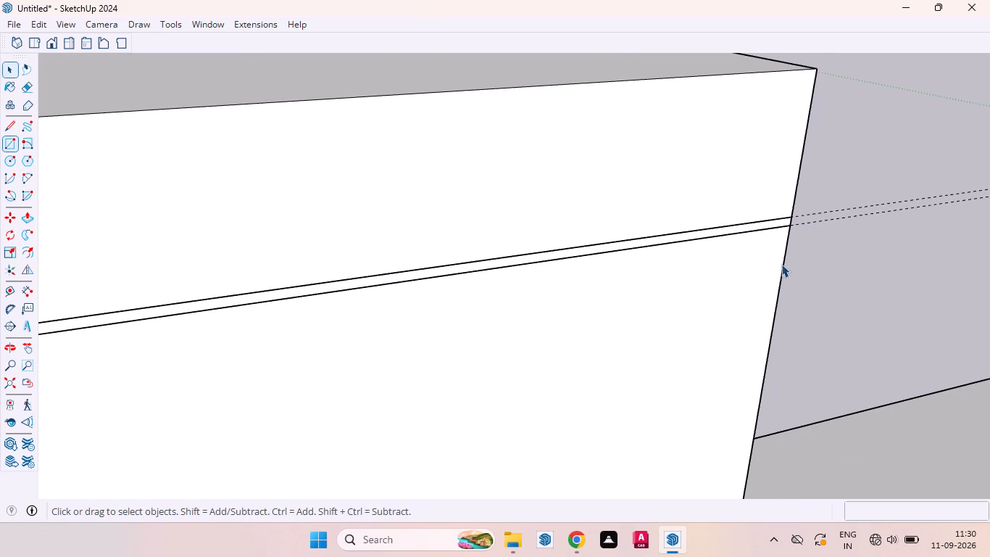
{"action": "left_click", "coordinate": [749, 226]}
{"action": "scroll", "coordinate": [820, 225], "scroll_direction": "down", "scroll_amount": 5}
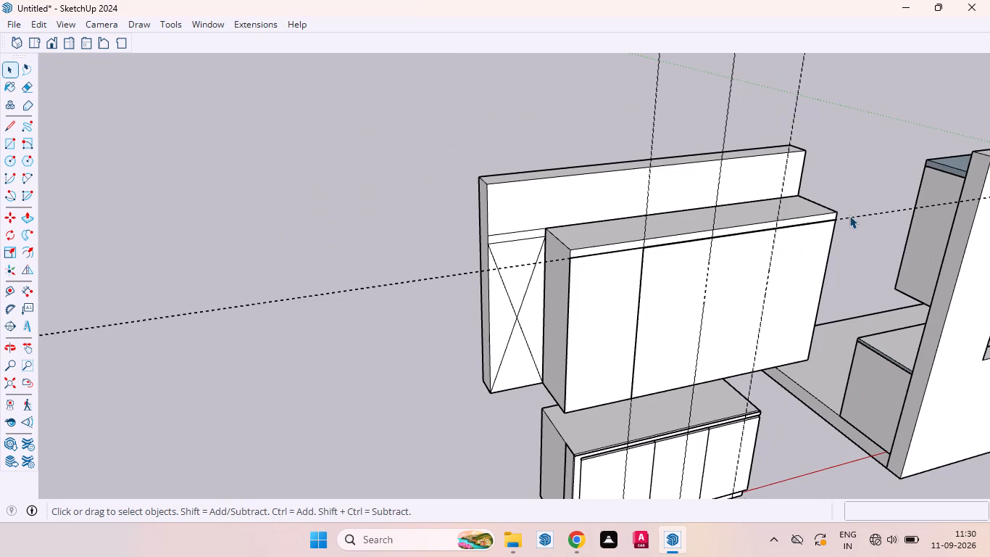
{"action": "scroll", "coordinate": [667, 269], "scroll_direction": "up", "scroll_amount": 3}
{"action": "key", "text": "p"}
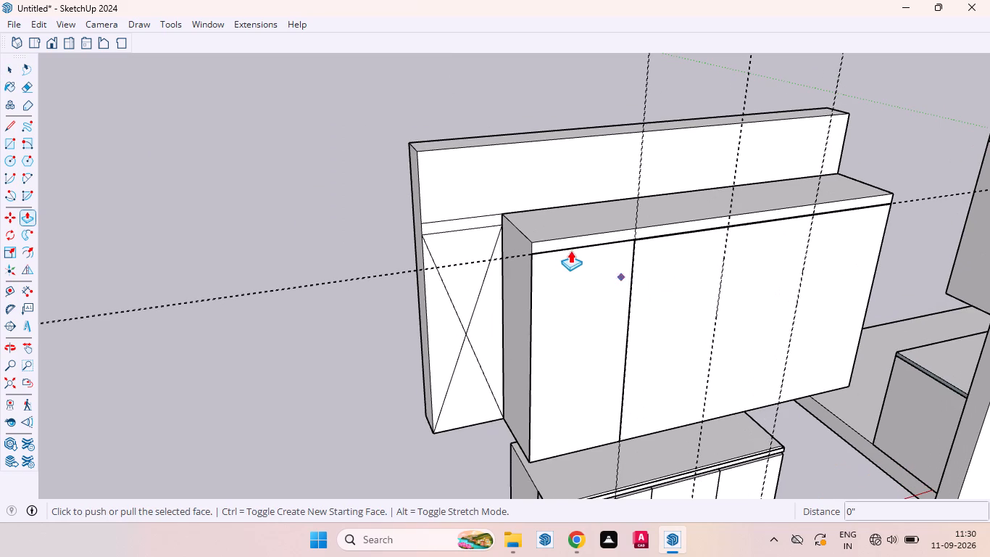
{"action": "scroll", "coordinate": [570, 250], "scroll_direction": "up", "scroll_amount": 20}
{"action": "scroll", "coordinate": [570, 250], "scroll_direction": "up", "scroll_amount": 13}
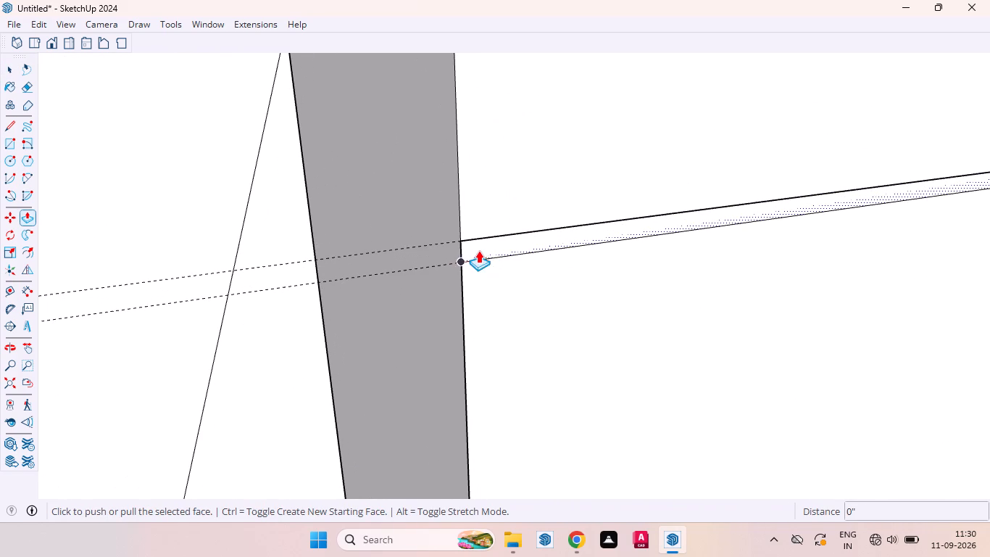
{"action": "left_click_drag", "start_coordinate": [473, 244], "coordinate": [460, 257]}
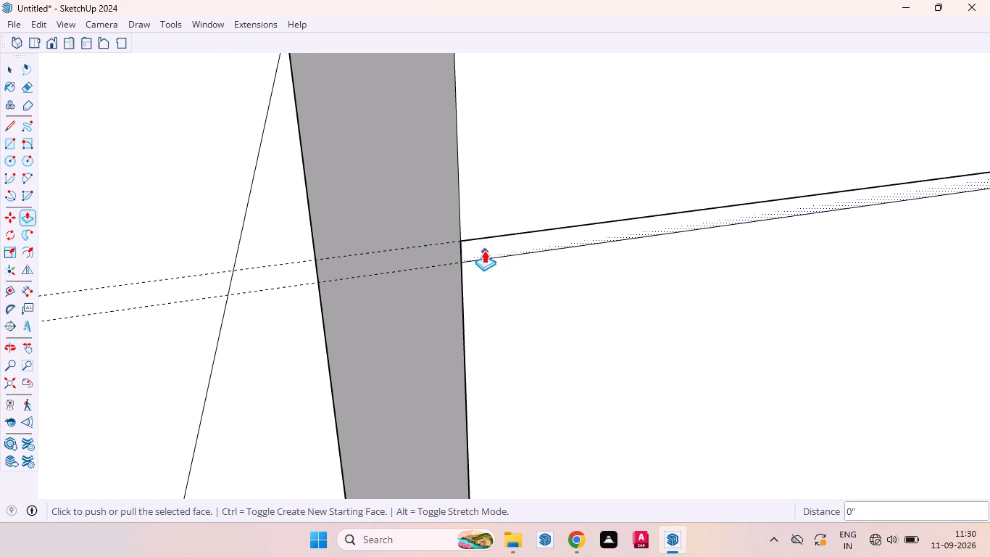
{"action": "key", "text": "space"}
Push the thin 3 mm strip's face 18 mm back into the cabinet box with Push/Pull.
{"action": "triple_click", "coordinate": [481, 245]}
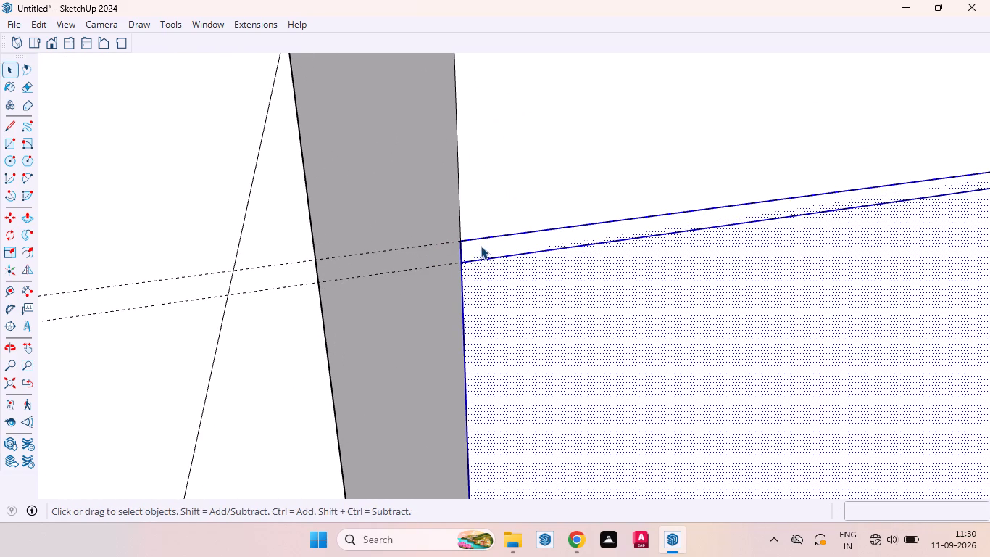
{"action": "double_click", "coordinate": [481, 246]}
{"action": "left_click", "coordinate": [507, 216]}
{"action": "left_click", "coordinate": [505, 240]}
{"action": "scroll", "coordinate": [498, 247], "scroll_direction": "up", "scroll_amount": 6}
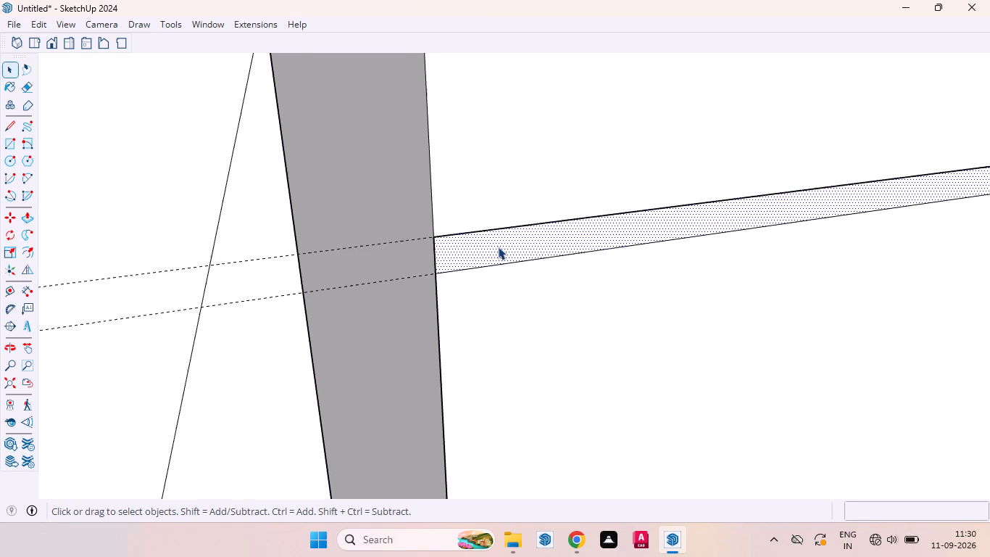
{"action": "scroll", "coordinate": [498, 247], "scroll_direction": "up", "scroll_amount": 4}
{"action": "scroll", "coordinate": [488, 281], "scroll_direction": "down", "scroll_amount": 5}
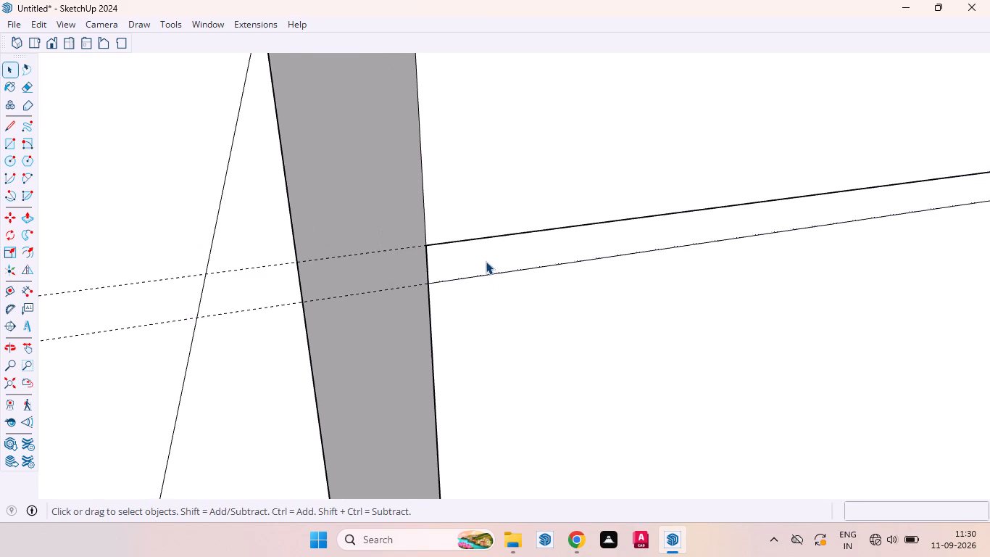
{"action": "scroll", "coordinate": [486, 261], "scroll_direction": "up", "scroll_amount": 3}
{"action": "key", "text": "p"}
{"action": "left_click_drag", "start_coordinate": [483, 252], "coordinate": [475, 256]}
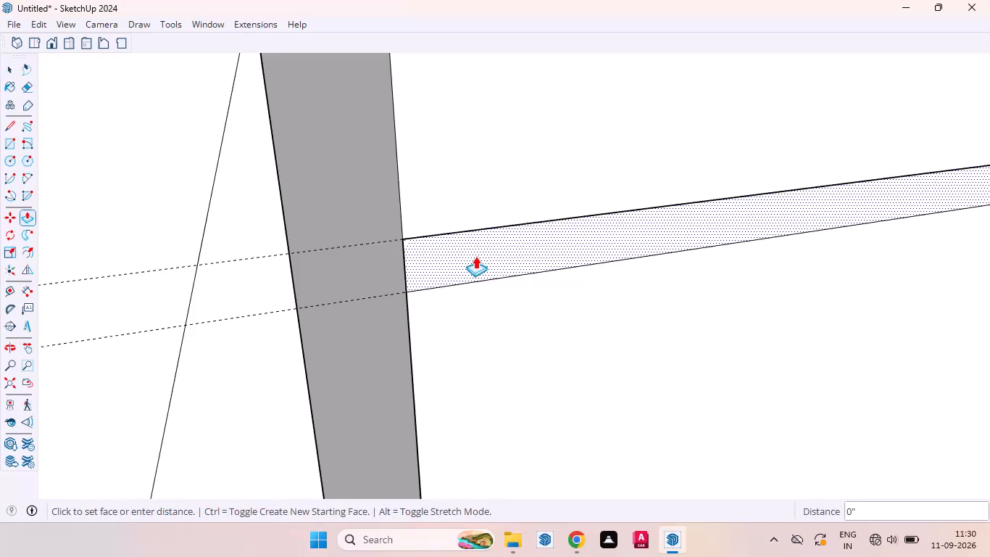
{"action": "left_click_drag", "start_coordinate": [475, 256], "coordinate": [397, 250]}
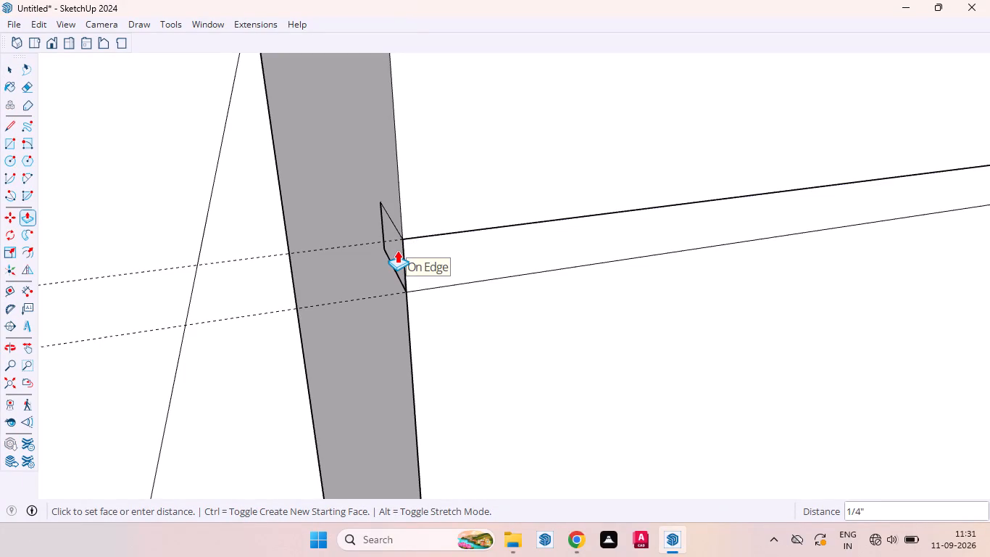
{"action": "left_click_drag", "start_coordinate": [397, 250], "coordinate": [396, 250]}
{"action": "key", "text": "1"}
{"action": "key", "text": "8"}
{"action": "type", "text": "mm"}
{"action": "key", "text": "Return"}
{"action": "key", "text": "space"}
Inside the cabinet box's group, draw a matching 5' 11 1/2" by 3 mm rectangle along the top strip's lower edge.
{"action": "left_click", "coordinate": [444, 252]}
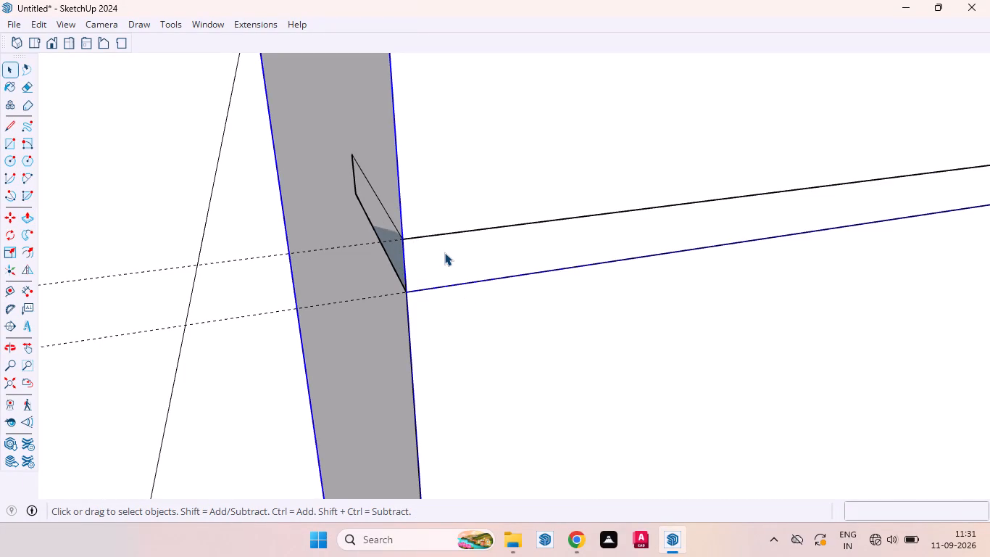
{"action": "triple_click", "coordinate": [444, 252]}
{"action": "double_click", "coordinate": [444, 252]}
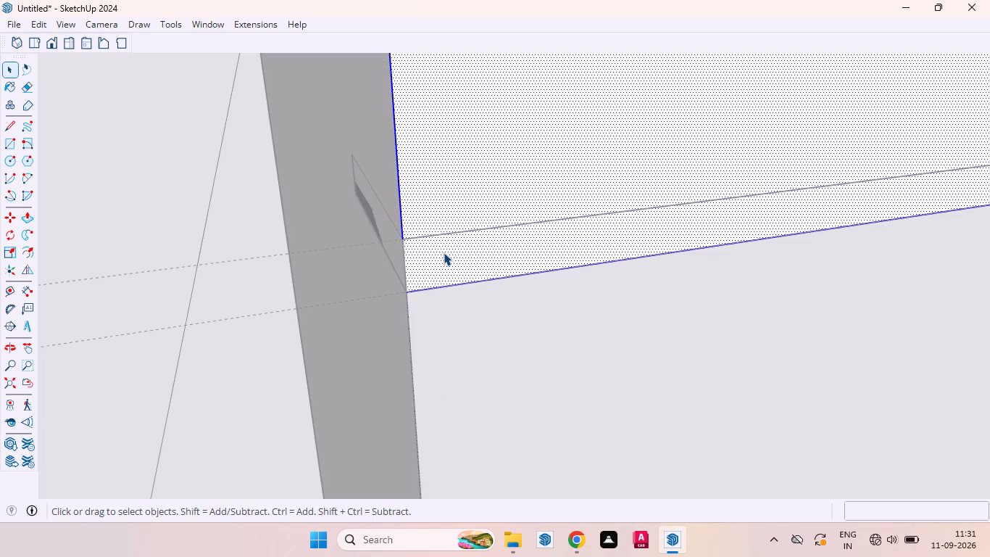
{"action": "scroll", "coordinate": [423, 276], "scroll_direction": "down", "scroll_amount": 4}
{"action": "key", "text": "r"}
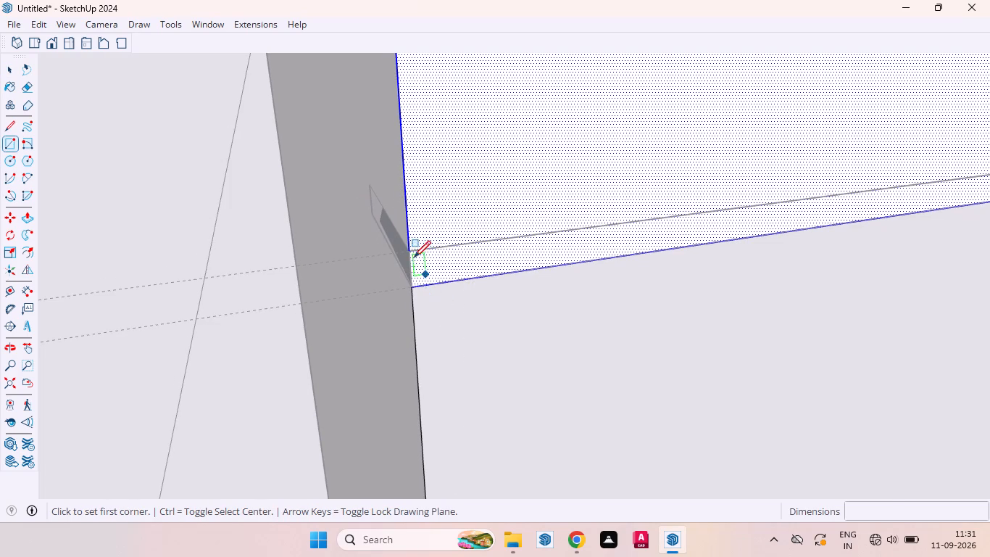
{"action": "left_click", "coordinate": [411, 253]}
{"action": "scroll", "coordinate": [410, 334], "scroll_direction": "down", "scroll_amount": 16}
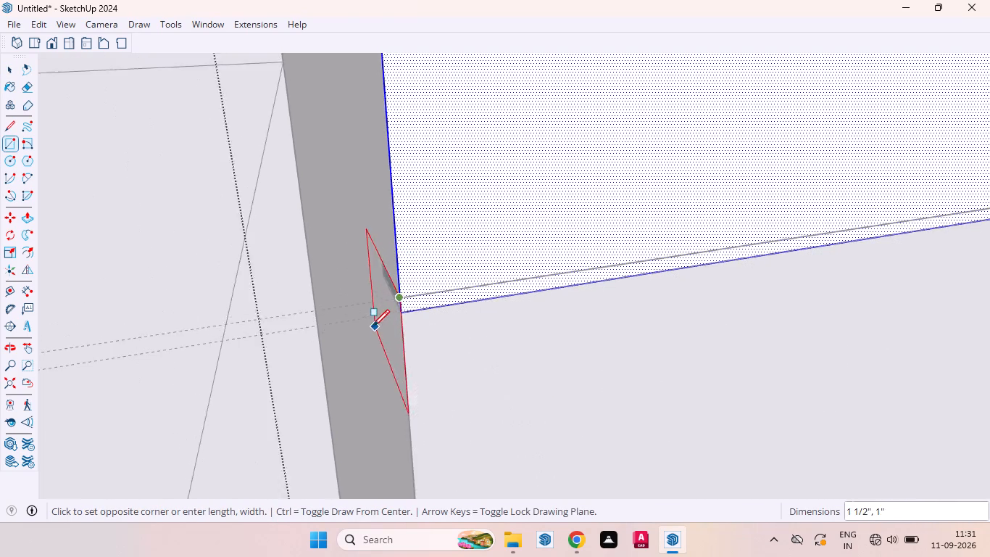
{"action": "scroll", "coordinate": [481, 328], "scroll_direction": "down", "scroll_amount": 19}
{"action": "scroll", "coordinate": [371, 320], "scroll_direction": "down", "scroll_amount": 6}
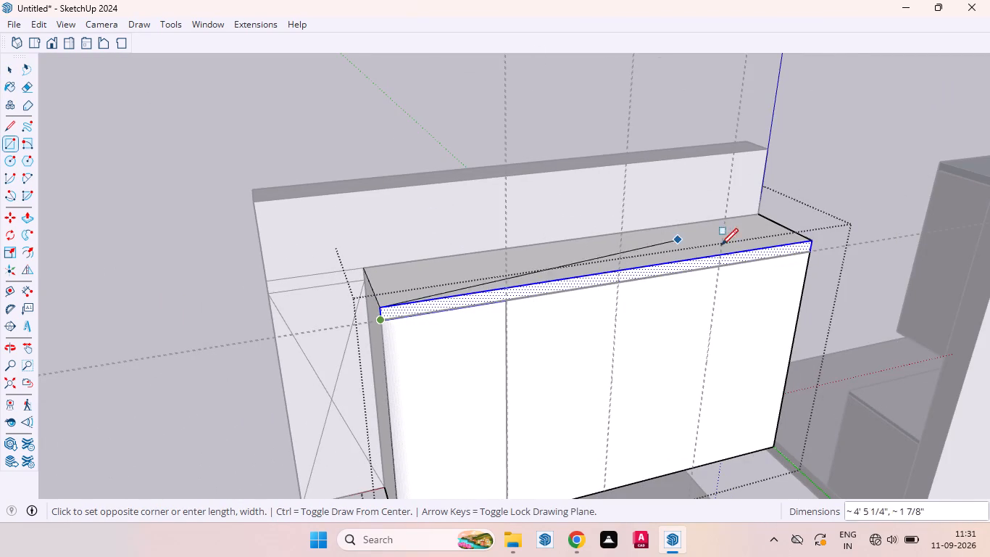
{"action": "scroll", "coordinate": [815, 252], "scroll_direction": "up", "scroll_amount": 20}
{"action": "scroll", "coordinate": [815, 252], "scroll_direction": "up", "scroll_amount": 9}
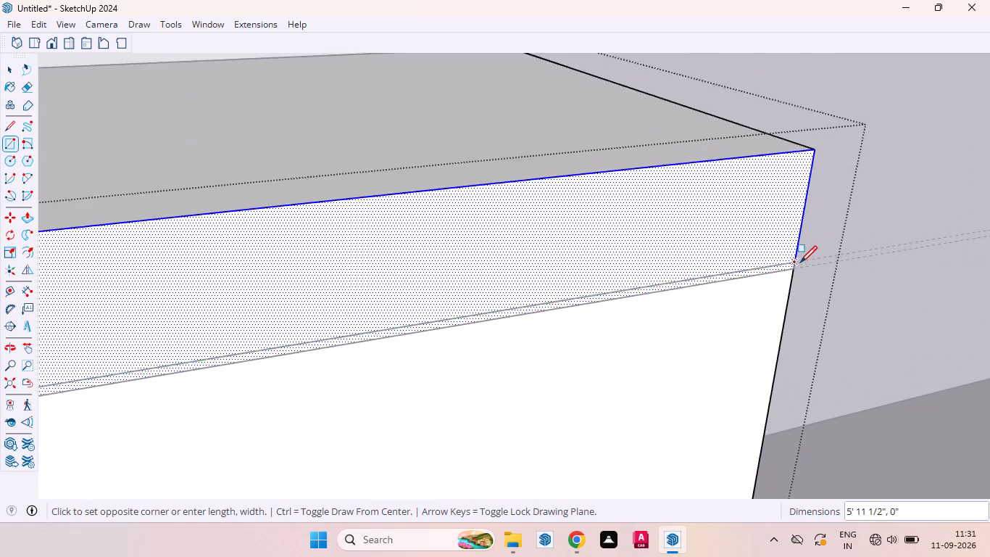
{"action": "scroll", "coordinate": [800, 263], "scroll_direction": "up", "scroll_amount": 3}
{"action": "left_click", "coordinate": [757, 302]}
{"action": "key", "text": "space"}
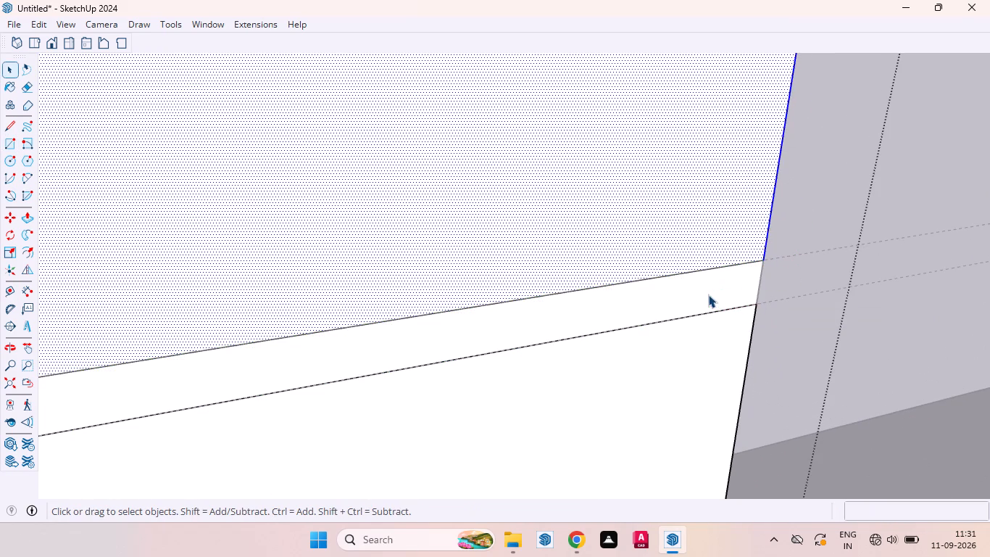
Repeat the 18 mm push on the group's thin 3 mm strip face to recess it into the box.
{"action": "left_click", "coordinate": [708, 294]}
{"action": "key", "text": "p"}
{"action": "double_click", "coordinate": [708, 294]}
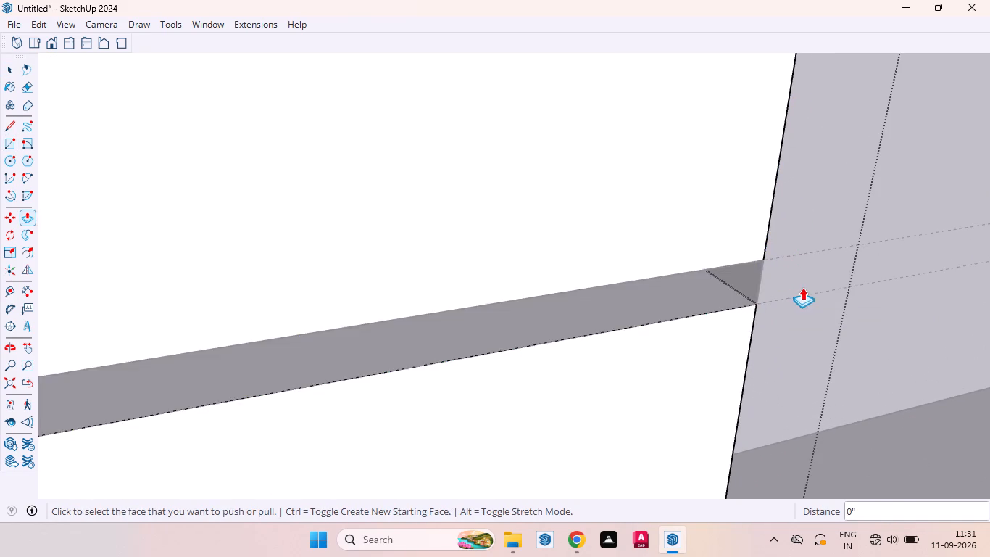
Outside the cabinet box's group, draw a rectangle about 1/8" by 3' 4" between the middle pair of vertical guides, from the horizontal gap to the bottom edge.
{"action": "scroll", "coordinate": [804, 286], "scroll_direction": "down", "scroll_amount": 20}
{"action": "scroll", "coordinate": [804, 286], "scroll_direction": "down", "scroll_amount": 16}
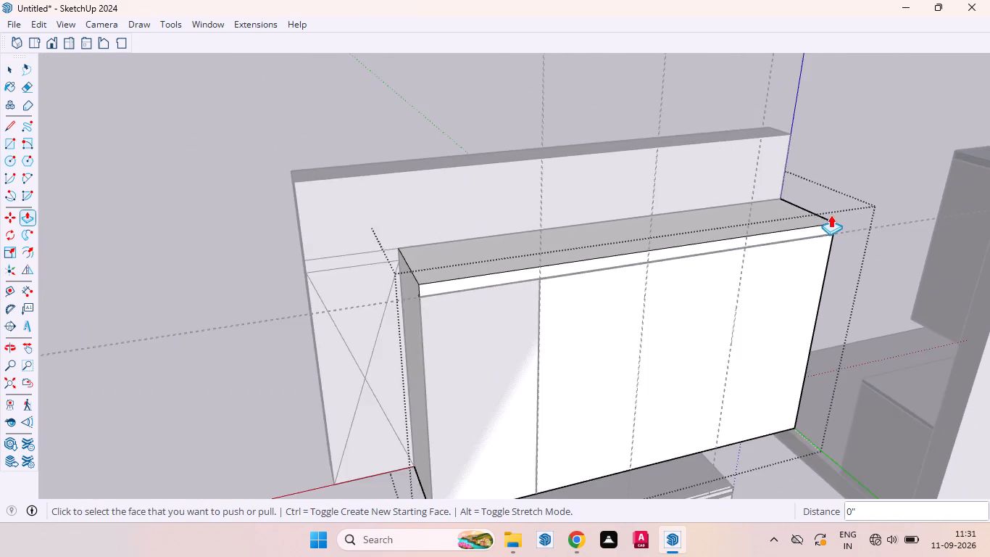
{"action": "scroll", "coordinate": [828, 215], "scroll_direction": "down", "scroll_amount": 5}
{"action": "key", "text": "space"}
{"action": "left_click", "coordinate": [409, 332]}
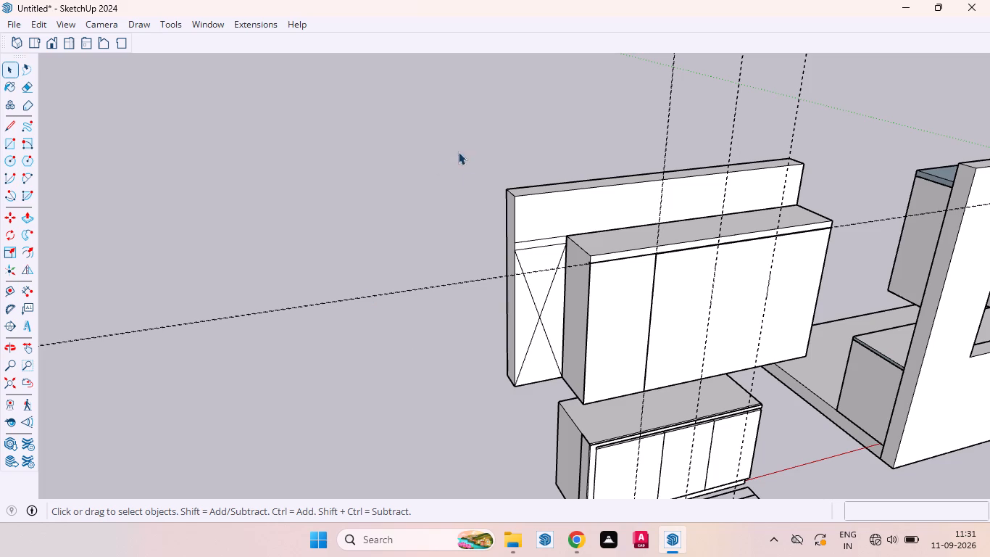
{"action": "scroll", "coordinate": [673, 226], "scroll_direction": "down", "scroll_amount": 5}
{"action": "middle_click_drag", "start_coordinate": [667, 296], "coordinate": [478, 291]}
{"action": "scroll", "coordinate": [623, 312], "scroll_direction": "up", "scroll_amount": 1}
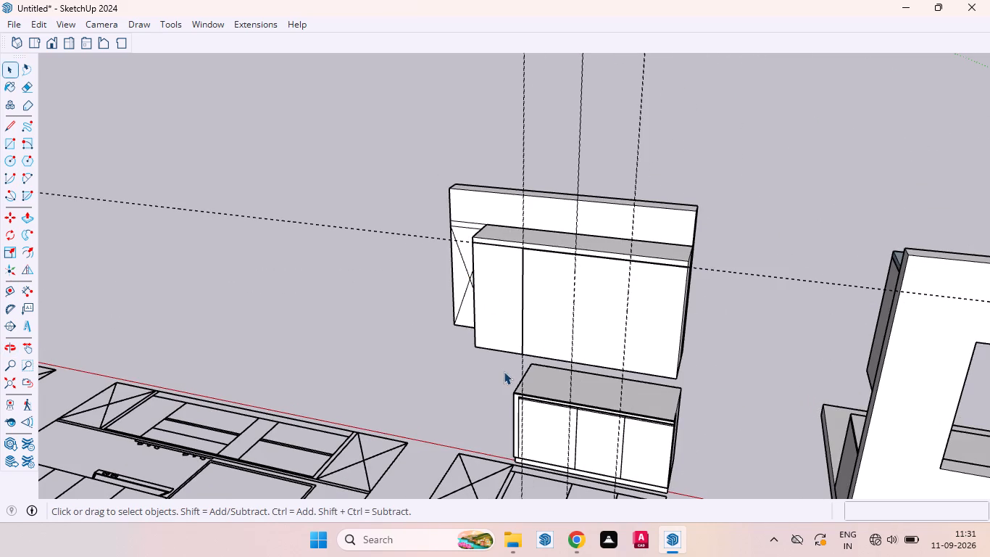
{"action": "key", "text": "r"}
{"action": "scroll", "coordinate": [597, 297], "scroll_direction": "up", "scroll_amount": 20}
{"action": "scroll", "coordinate": [597, 297], "scroll_direction": "up", "scroll_amount": 2}
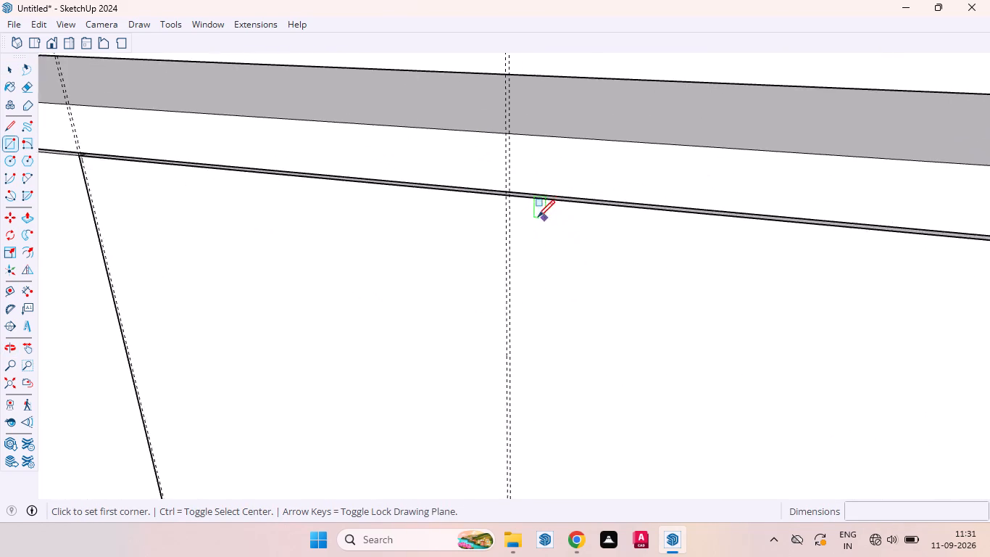
{"action": "scroll", "coordinate": [538, 217], "scroll_direction": "up", "scroll_amount": 10}
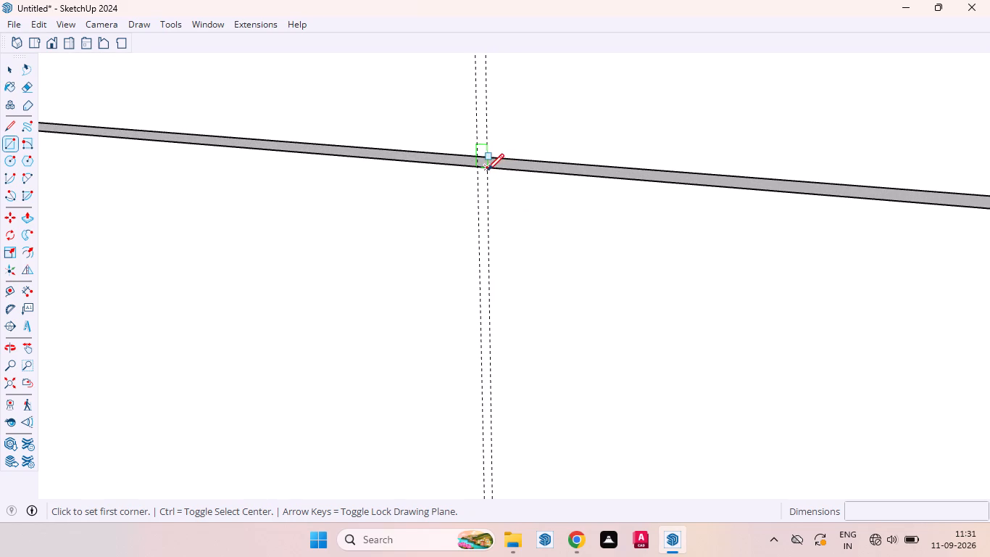
{"action": "left_click", "coordinate": [486, 168]}
{"action": "scroll", "coordinate": [473, 248], "scroll_direction": "down", "scroll_amount": 17}
{"action": "scroll", "coordinate": [520, 249], "scroll_direction": "down", "scroll_amount": 20}
{"action": "scroll", "coordinate": [520, 249], "scroll_direction": "down", "scroll_amount": 1}
{"action": "scroll", "coordinate": [521, 310], "scroll_direction": "up", "scroll_amount": 15}
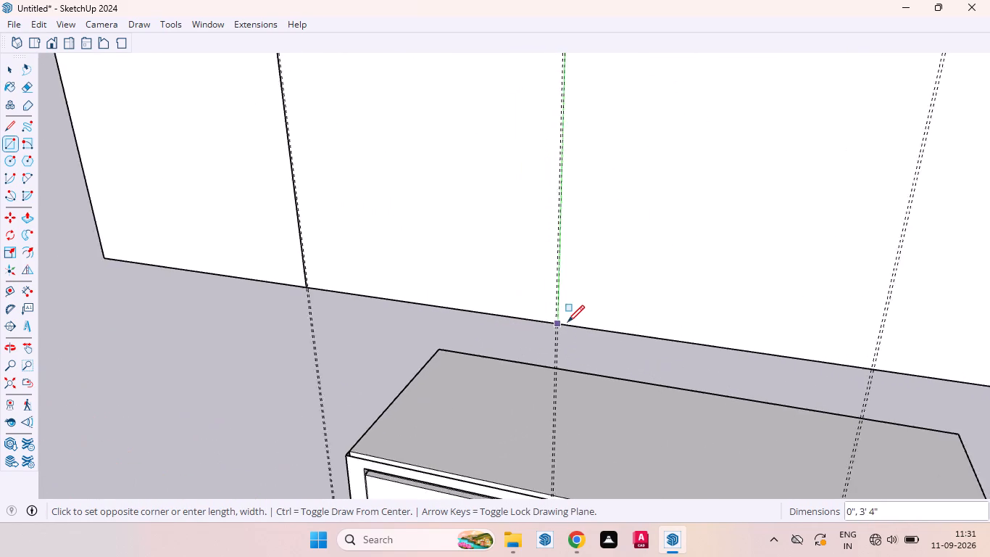
{"action": "scroll", "coordinate": [567, 322], "scroll_direction": "up", "scroll_amount": 17}
{"action": "scroll", "coordinate": [533, 340], "scroll_direction": "down", "scroll_amount": 1}
{"action": "scroll", "coordinate": [533, 340], "scroll_direction": "up", "scroll_amount": 3}
{"action": "scroll", "coordinate": [531, 326], "scroll_direction": "down", "scroll_amount": 4}
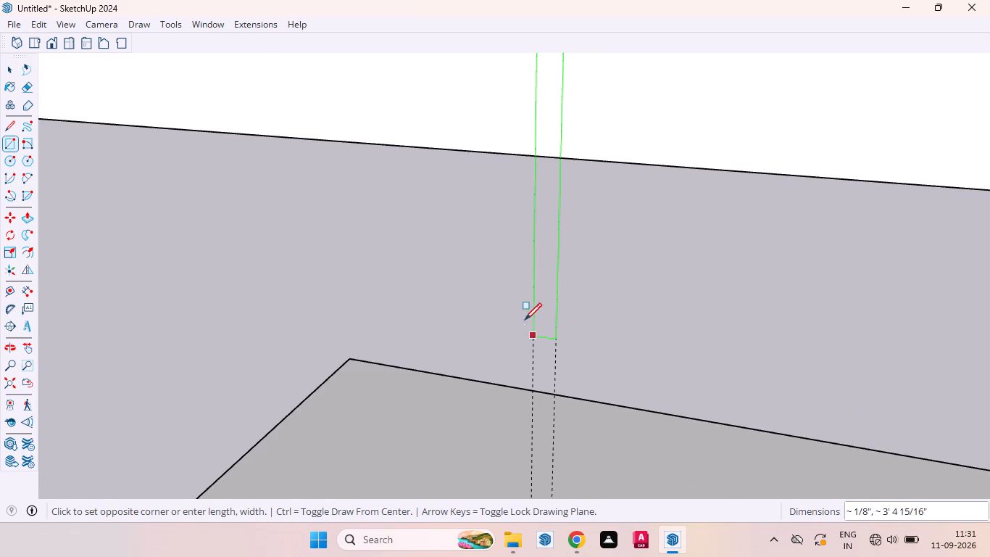
{"action": "scroll", "coordinate": [531, 320], "scroll_direction": "down", "scroll_amount": 4}
{"action": "scroll", "coordinate": [529, 314], "scroll_direction": "up", "scroll_amount": 10}
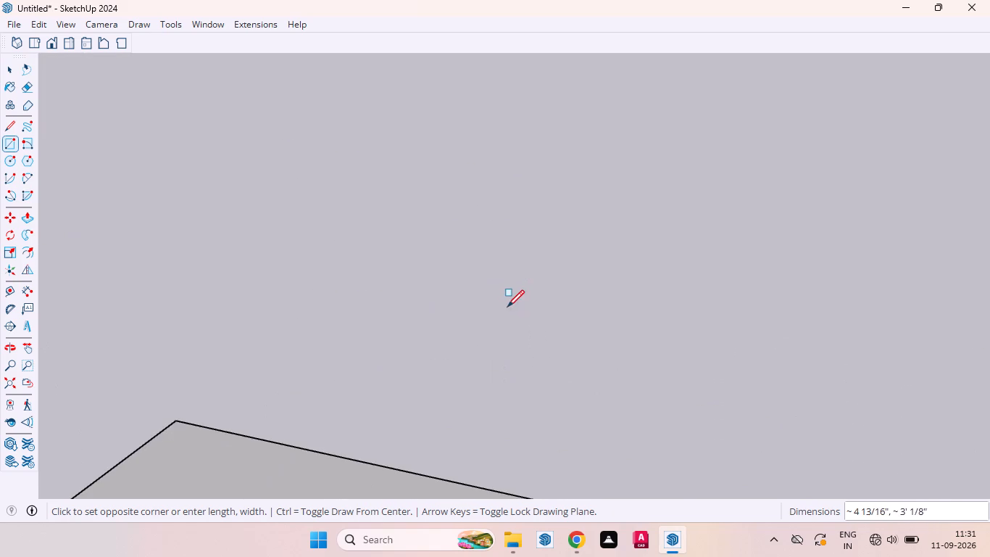
{"action": "scroll", "coordinate": [521, 327], "scroll_direction": "down", "scroll_amount": 3}
{"action": "scroll", "coordinate": [522, 336], "scroll_direction": "up", "scroll_amount": 2}
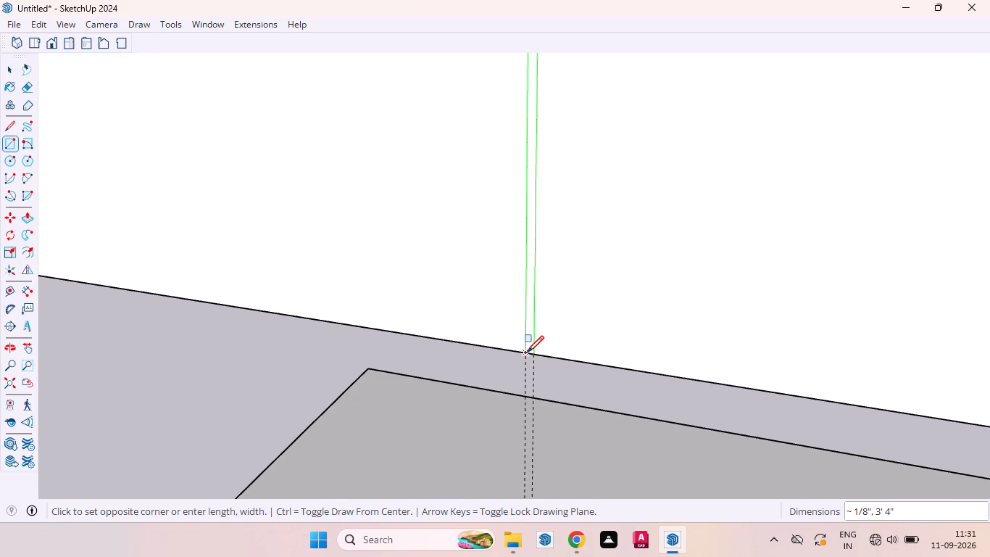
{"action": "left_click", "coordinate": [527, 352]}
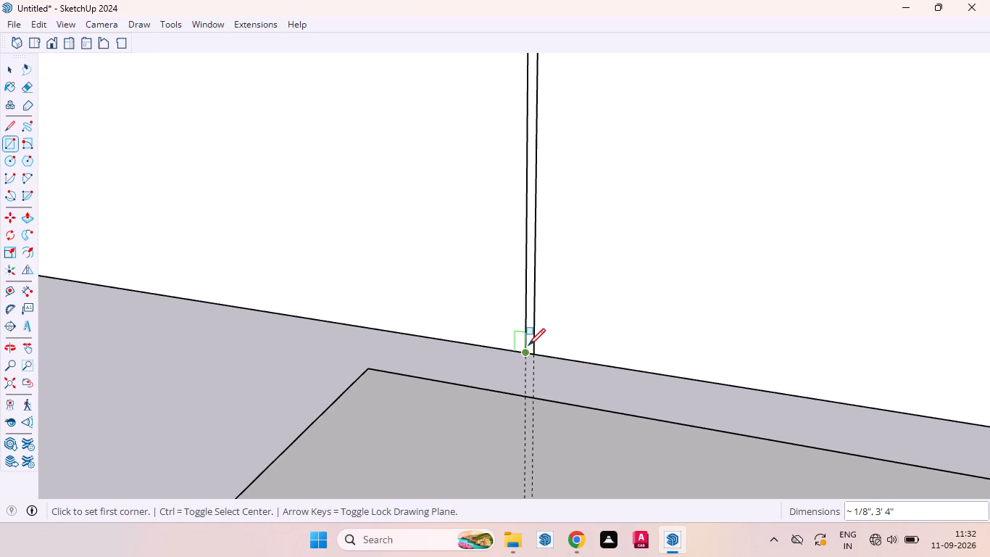
{"action": "key", "text": "space"}
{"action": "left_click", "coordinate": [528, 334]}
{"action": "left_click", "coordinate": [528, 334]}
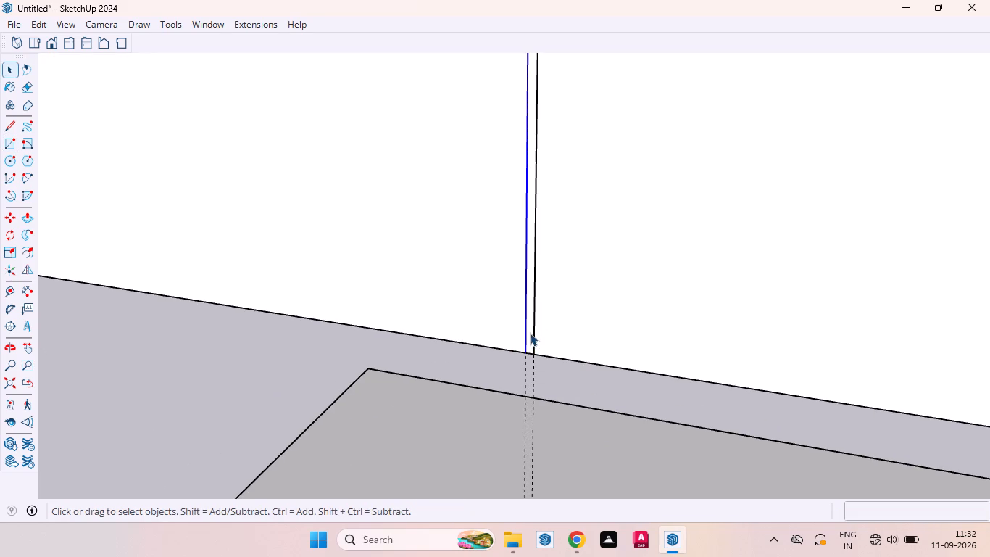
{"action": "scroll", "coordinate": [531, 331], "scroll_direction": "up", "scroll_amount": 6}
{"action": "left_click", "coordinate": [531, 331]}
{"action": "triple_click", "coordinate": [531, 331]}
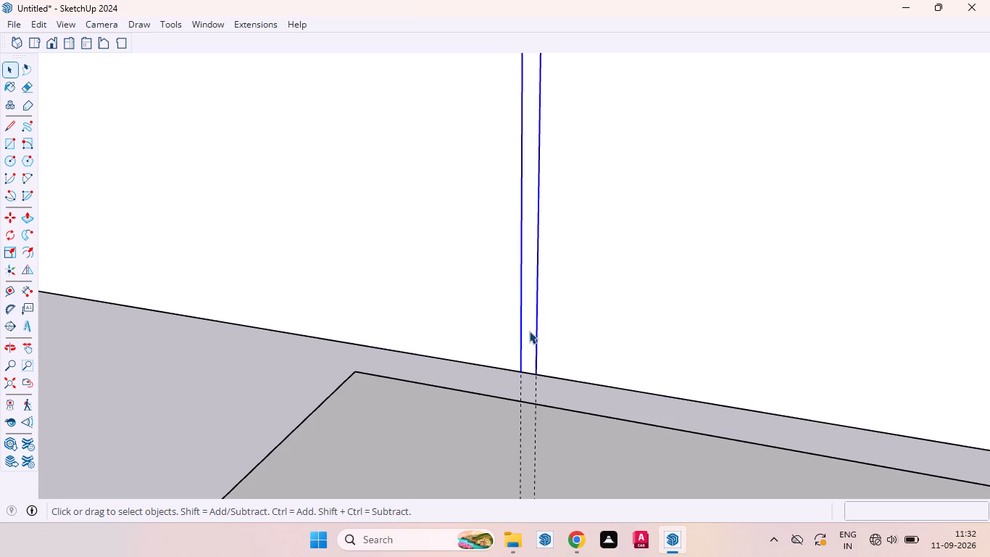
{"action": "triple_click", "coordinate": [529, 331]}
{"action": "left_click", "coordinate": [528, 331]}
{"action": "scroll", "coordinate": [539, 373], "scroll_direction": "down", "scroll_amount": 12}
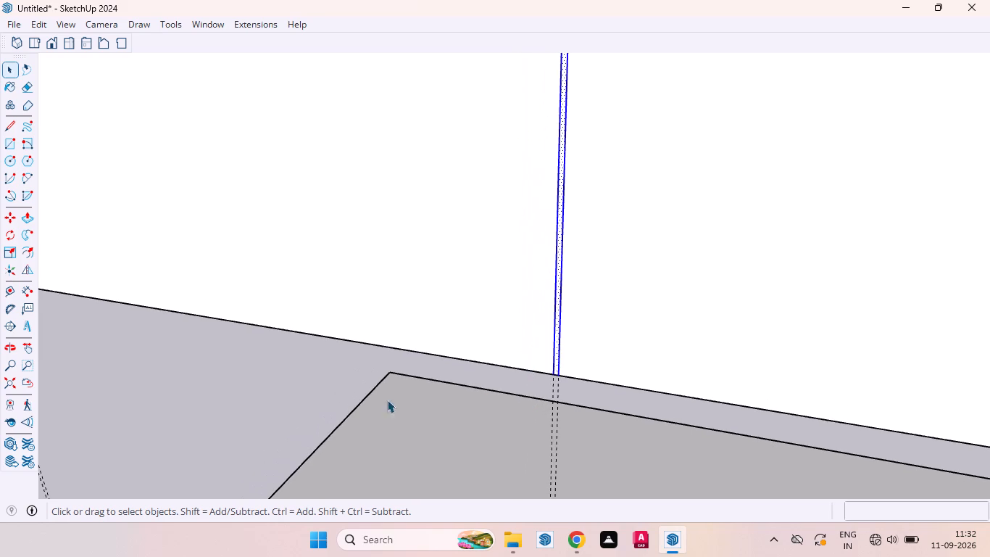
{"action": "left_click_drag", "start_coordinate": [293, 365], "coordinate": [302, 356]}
Inside the cabinet box's group, draw a matching rectangle about 3' 4" by 1/8" along the middle vertical strip.
{"action": "triple_click", "coordinate": [448, 286]}
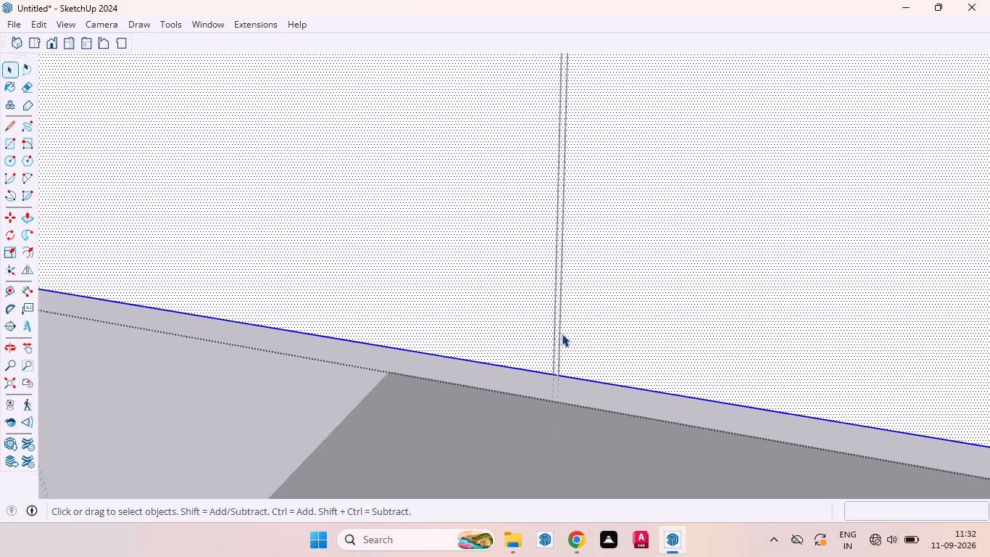
{"action": "key", "text": "r"}
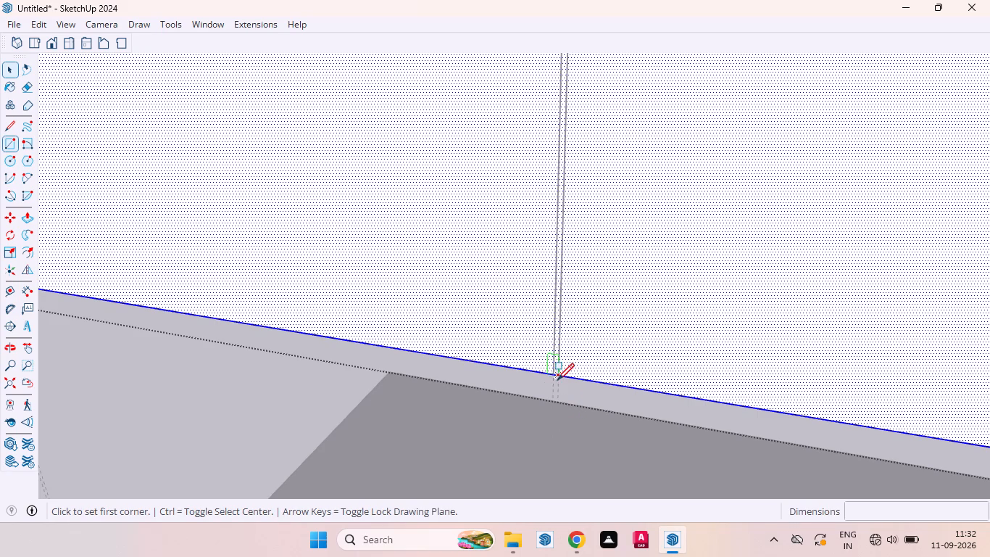
{"action": "scroll", "coordinate": [525, 372], "scroll_direction": "up", "scroll_amount": 6}
{"action": "left_click", "coordinate": [597, 375]}
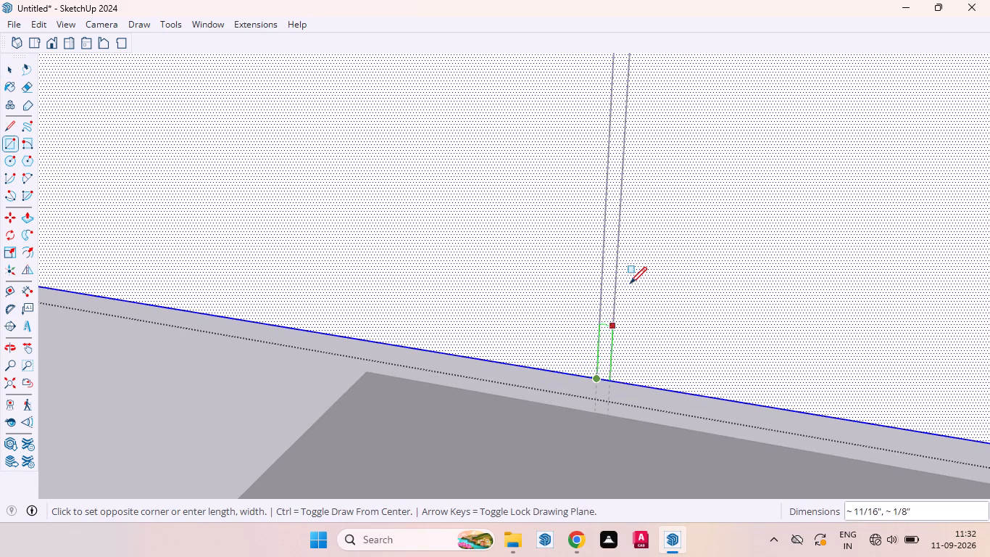
{"action": "scroll", "coordinate": [630, 284], "scroll_direction": "down", "scroll_amount": 6}
{"action": "scroll", "coordinate": [626, 313], "scroll_direction": "down", "scroll_amount": 20}
{"action": "scroll", "coordinate": [626, 313], "scroll_direction": "down", "scroll_amount": 4}
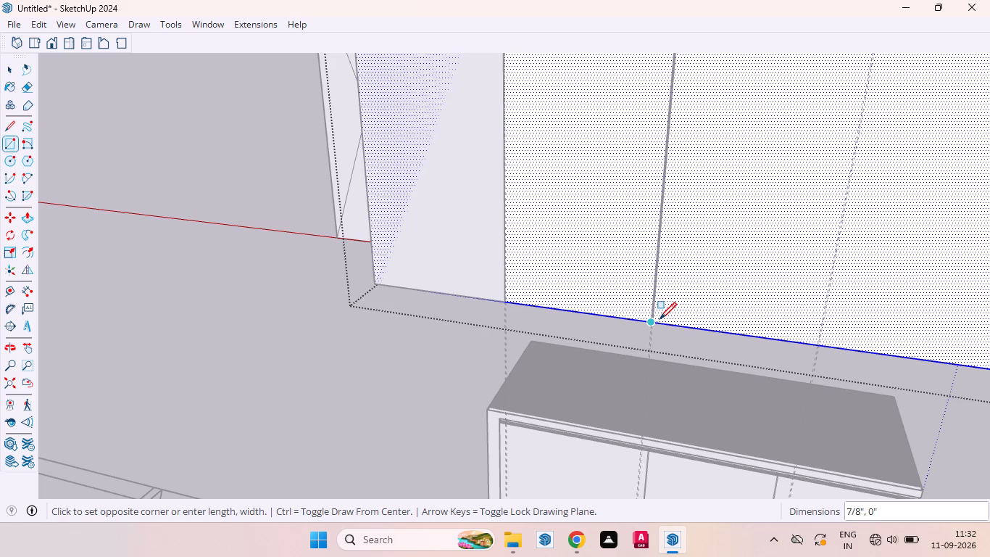
{"action": "scroll", "coordinate": [684, 303], "scroll_direction": "down", "scroll_amount": 5}
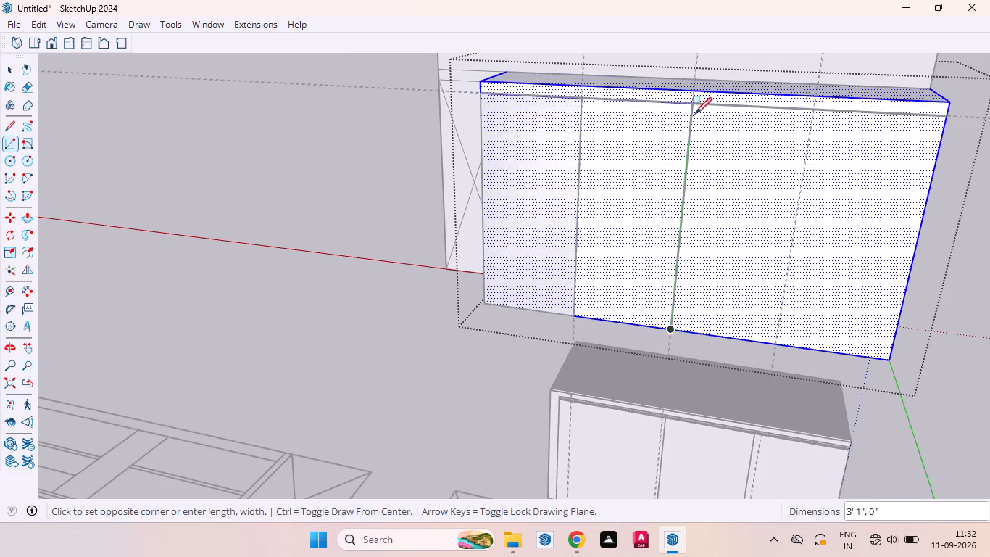
{"action": "scroll", "coordinate": [692, 104], "scroll_direction": "up", "scroll_amount": 20}
{"action": "scroll", "coordinate": [692, 104], "scroll_direction": "up", "scroll_amount": 2}
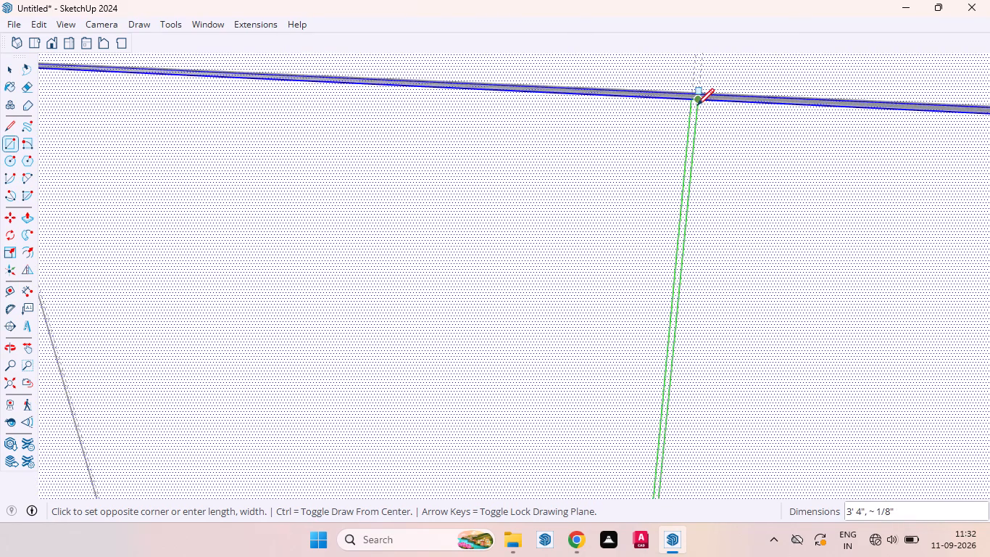
{"action": "left_click", "coordinate": [696, 102]}
{"action": "key", "text": "space"}
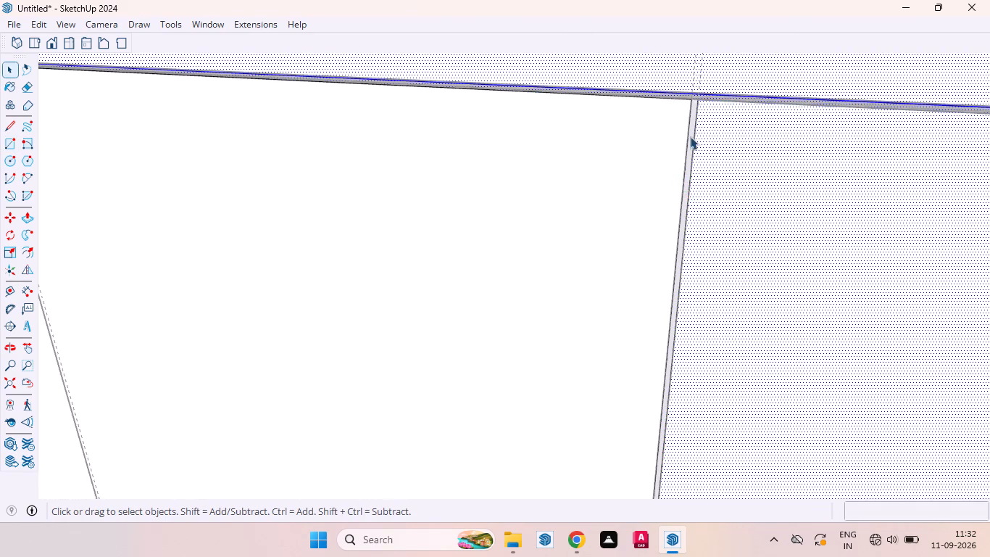
Select the thin middle vertical strip's face inside the cabinet box's group.
{"action": "scroll", "coordinate": [691, 124], "scroll_direction": "up", "scroll_amount": 5}
{"action": "left_click", "coordinate": [691, 113]}
{"action": "scroll", "coordinate": [712, 161], "scroll_direction": "down", "scroll_amount": 6}
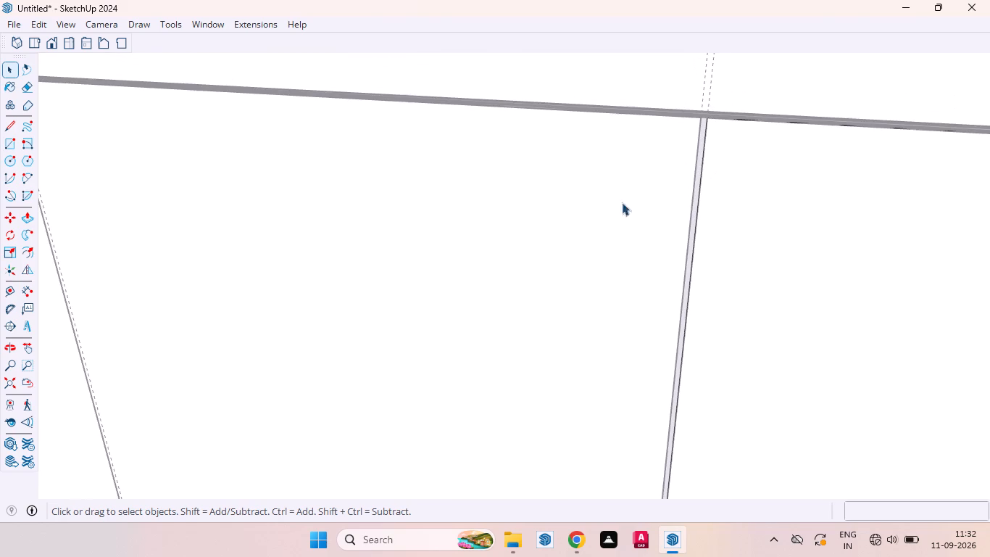